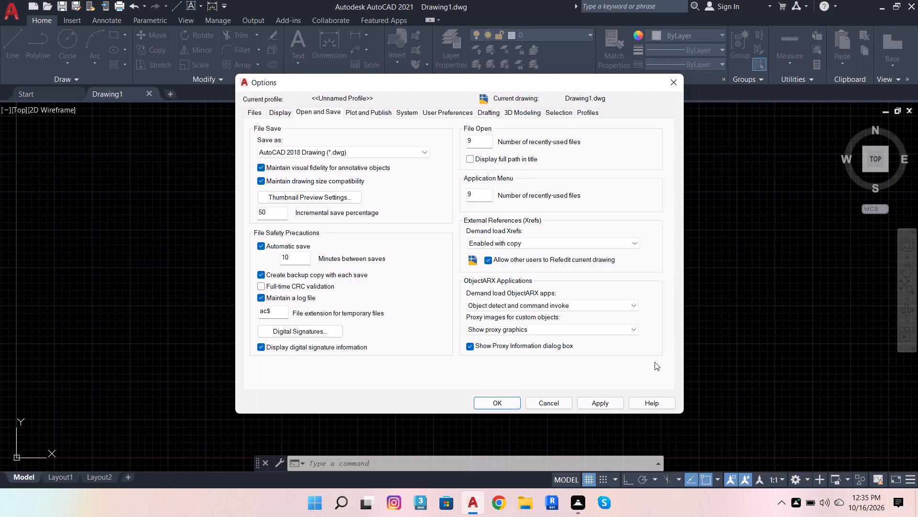
Apply the Options settings and close the dialog.
{"action": "left_click", "coordinate": [603, 401]}
{"action": "left_click", "coordinate": [499, 404]}
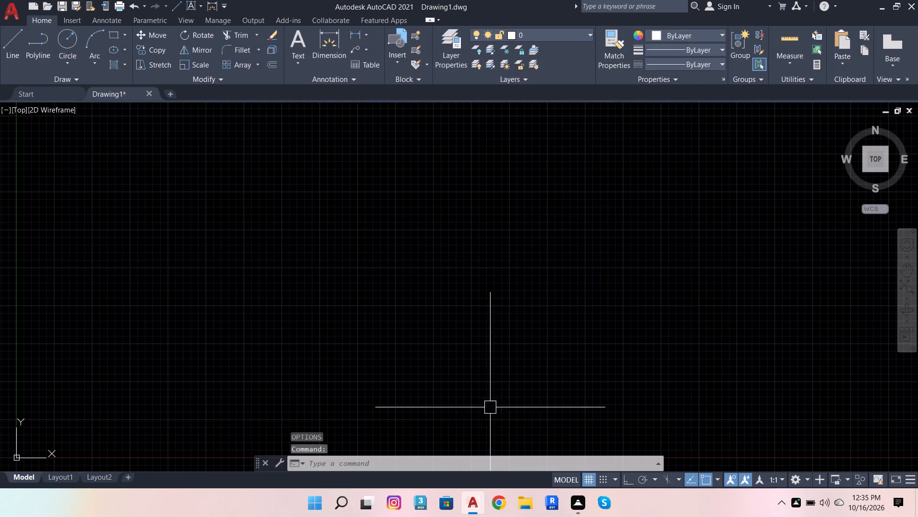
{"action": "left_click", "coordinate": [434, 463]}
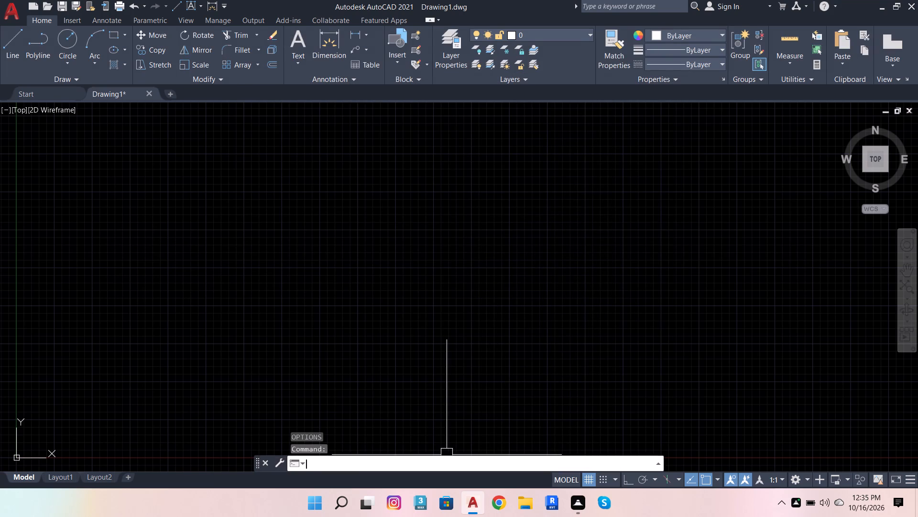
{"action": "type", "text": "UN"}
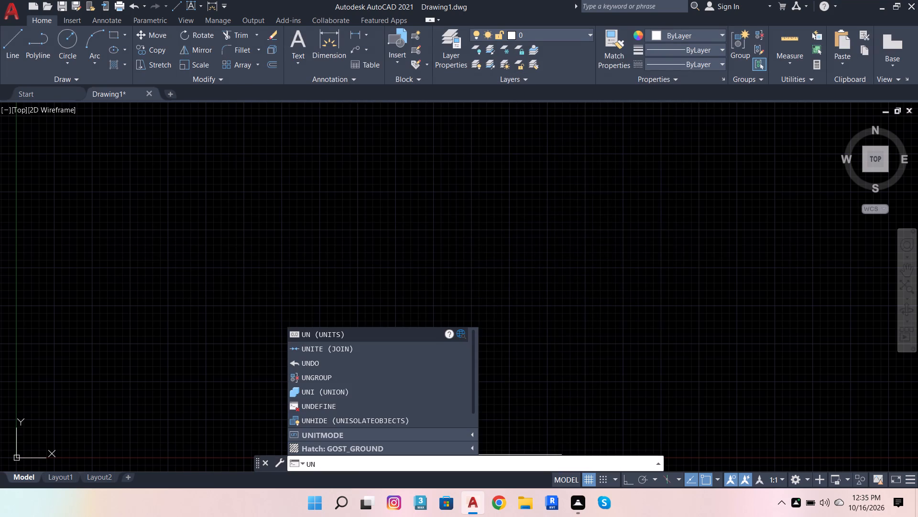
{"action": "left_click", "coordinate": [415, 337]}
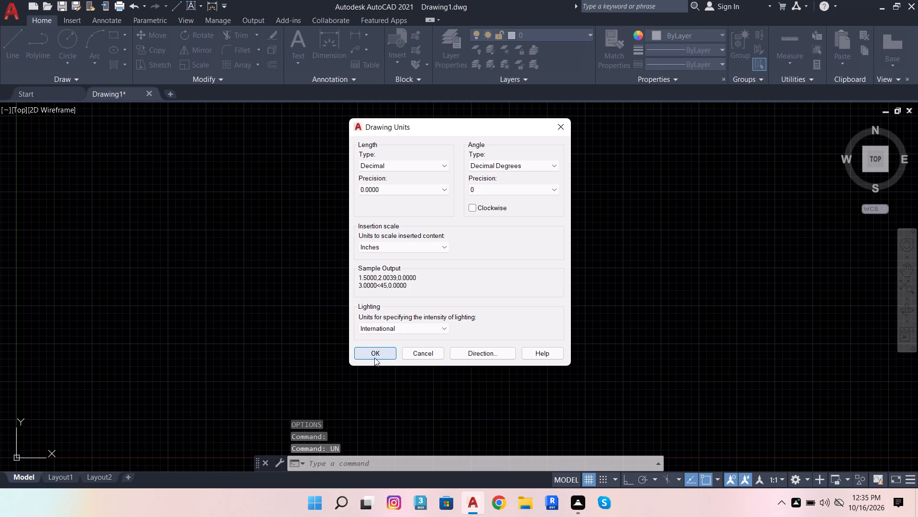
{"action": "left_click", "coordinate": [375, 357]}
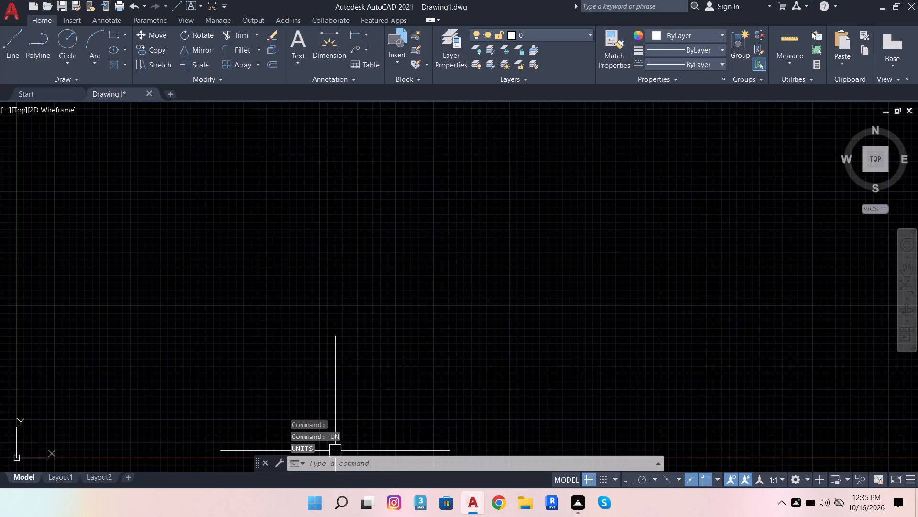
Set the drawing units' length type to Architectural with precision 0'-0".
{"action": "left_click", "coordinate": [303, 460]}
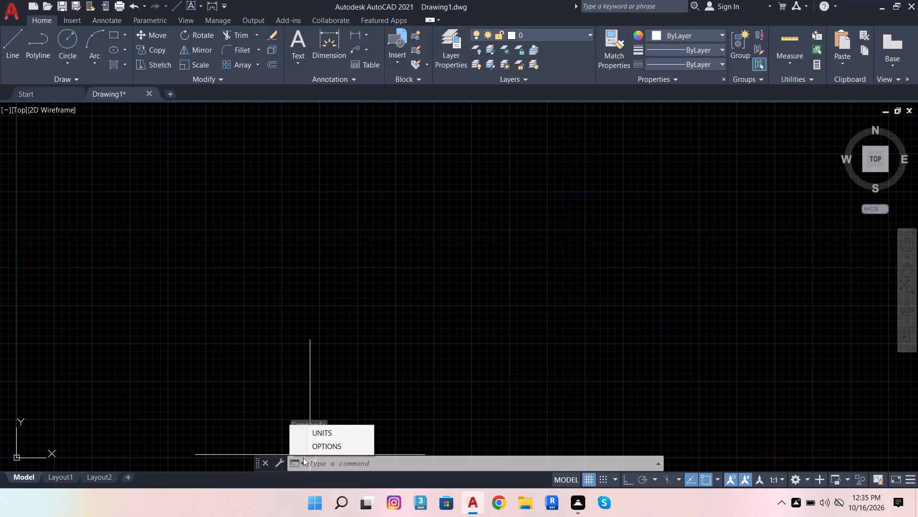
{"action": "left_click", "coordinate": [317, 436]}
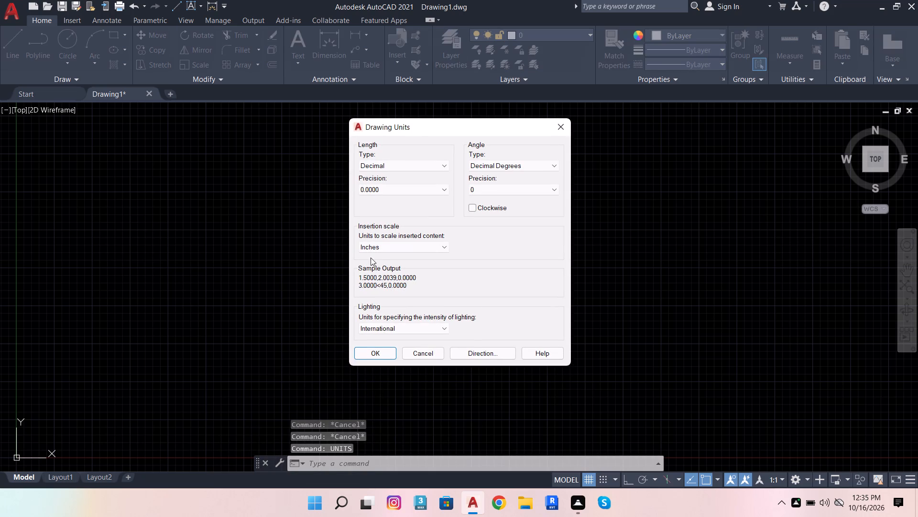
{"action": "left_click", "coordinate": [422, 164]}
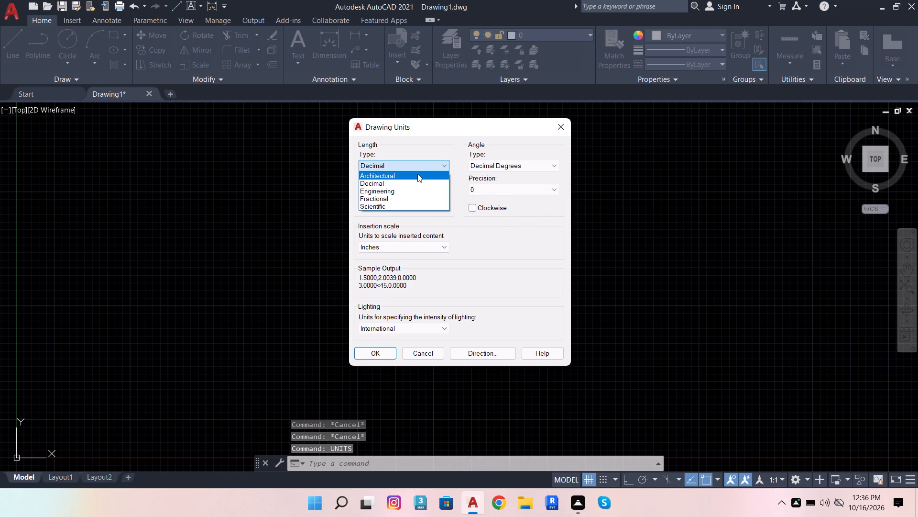
{"action": "left_click", "coordinate": [416, 174]}
{"action": "left_click", "coordinate": [404, 183]}
{"action": "left_click", "coordinate": [404, 188]}
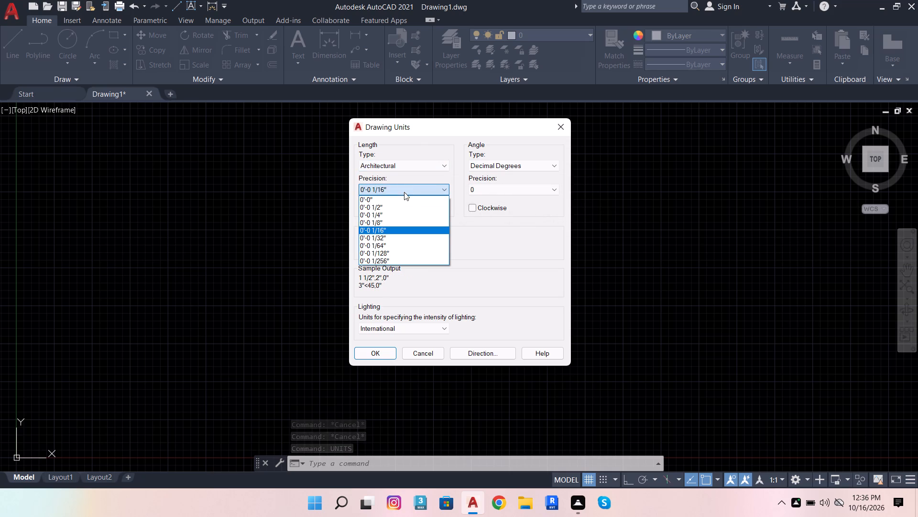
{"action": "left_click", "coordinate": [400, 197]}
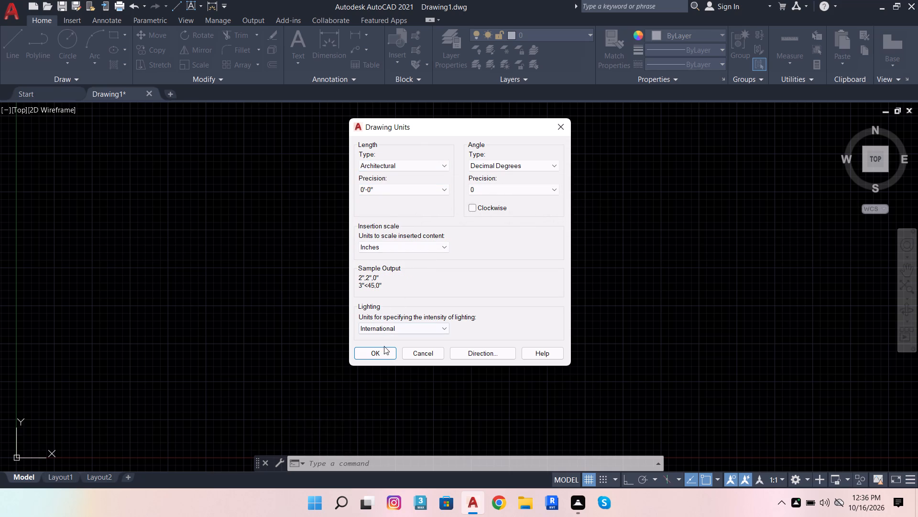
{"action": "left_click", "coordinate": [379, 348]}
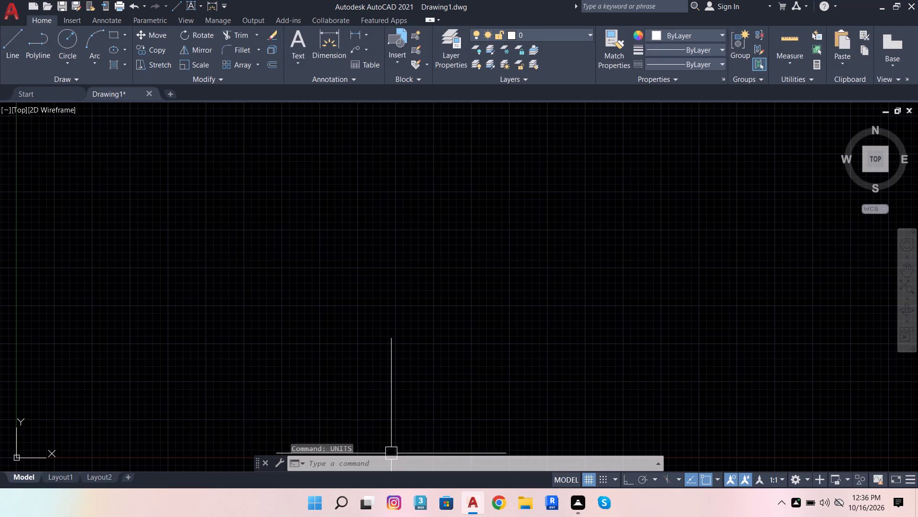
Set the model space limits from the default origin to an upper-right corner of 30',50' and zoom to all.
{"action": "left_click", "coordinate": [393, 461]}
{"action": "type", "text": "LIMIT"}
{"action": "key", "text": "s"}
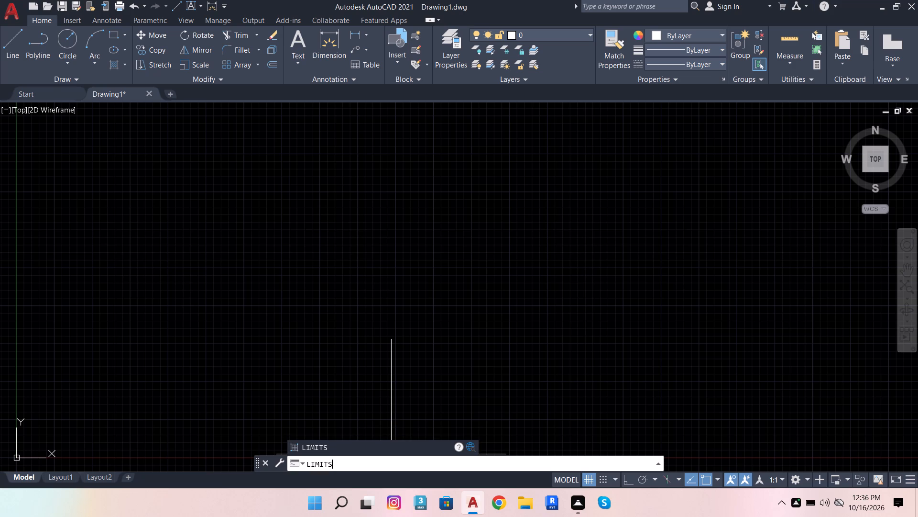
{"action": "key", "text": "Return"}
{"action": "key", "text": "Return"}
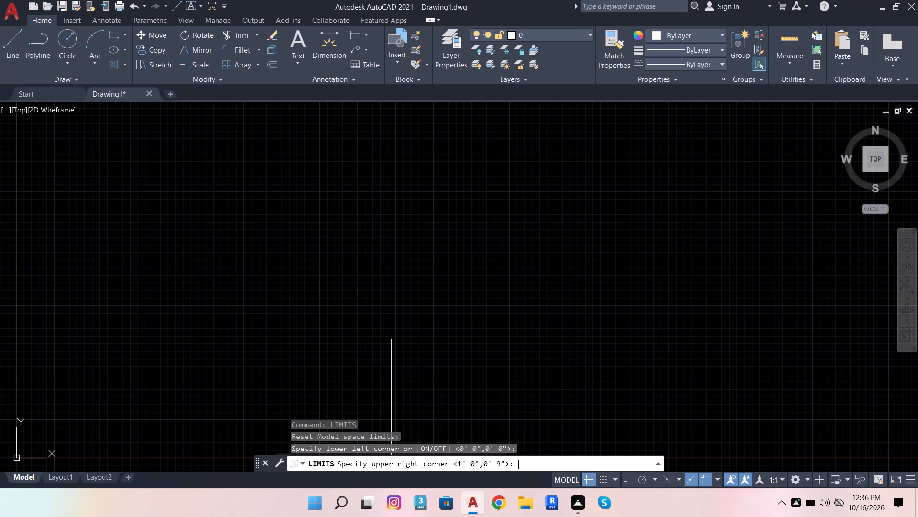
{"action": "type", "text": "30',50'"}
{"action": "key", "text": "Return"}
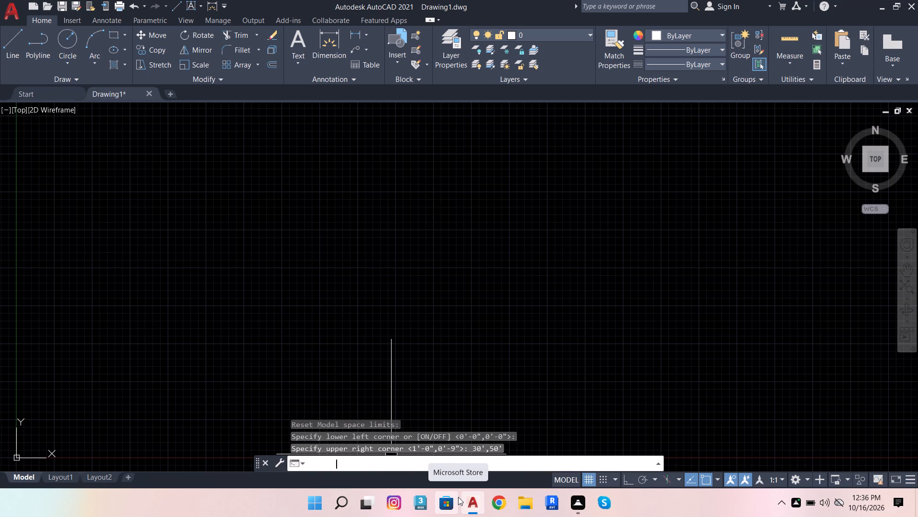
{"action": "key", "text": "z"}
{"action": "key", "text": "Return"}
{"action": "key", "text": "a"}
{"action": "key", "text": "Return"}
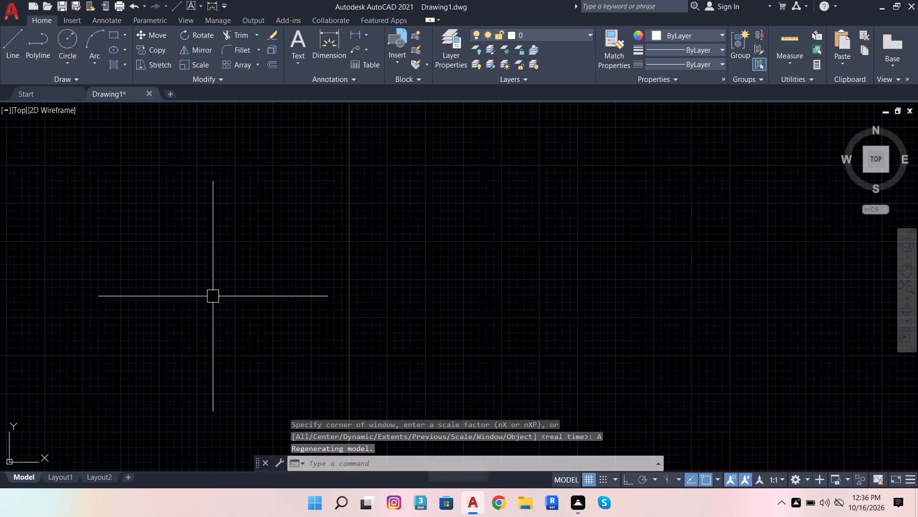
Turn Ortho on and draw a horizontal line made of a 2' segment followed by a 3" segment.
{"action": "scroll", "coordinate": [203, 332], "scroll_direction": "down", "scroll_amount": 1}
{"action": "scroll", "coordinate": [367, 359], "scroll_direction": "up", "scroll_amount": 1}
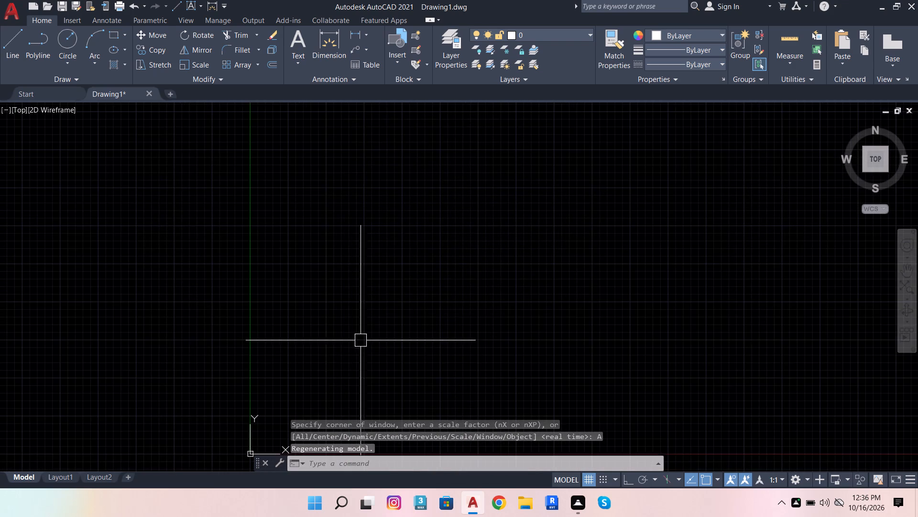
{"action": "scroll", "coordinate": [371, 343], "scroll_direction": "up", "scroll_amount": 2}
{"action": "left_click", "coordinate": [18, 40]}
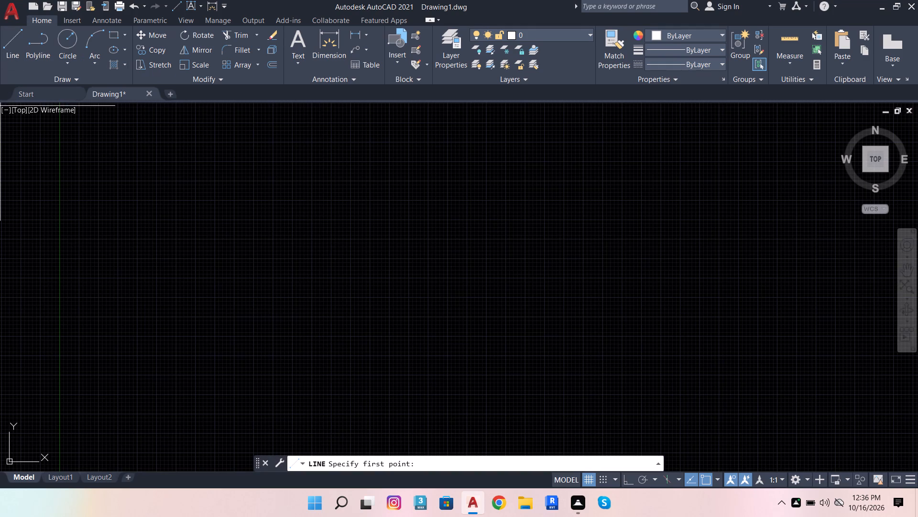
{"action": "left_click", "coordinate": [186, 252]}
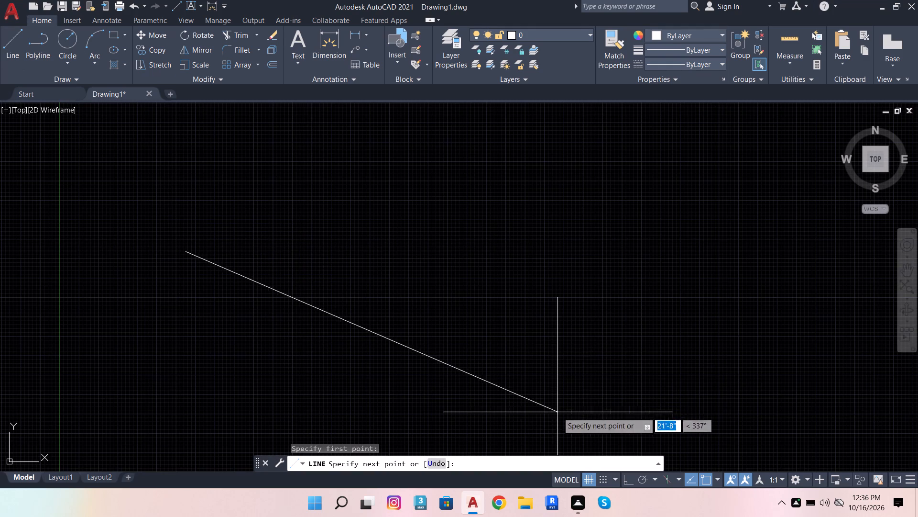
{"action": "left_click", "coordinate": [633, 482]}
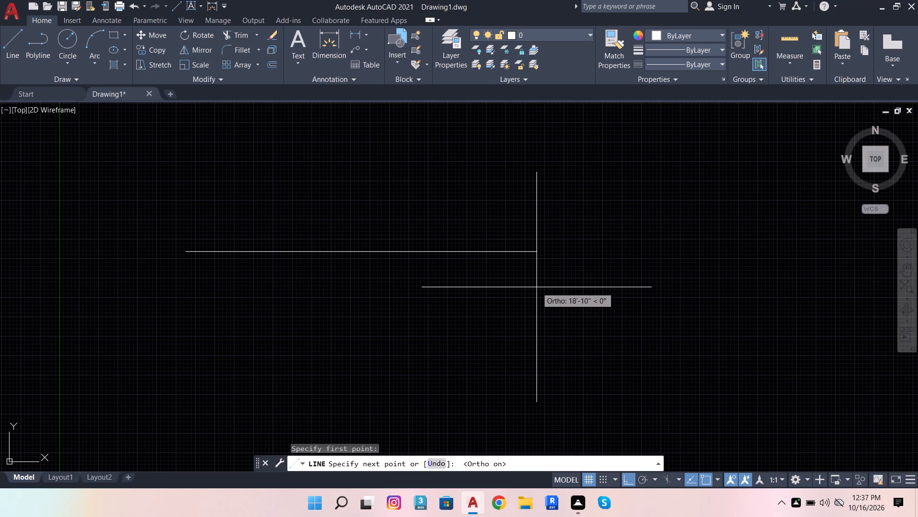
{"action": "key", "text": "apostrophe"}
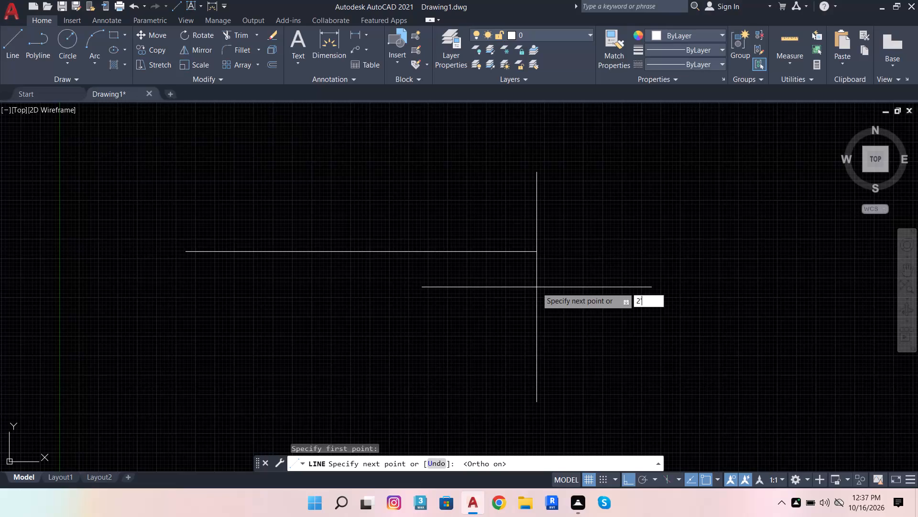
{"action": "key", "text": "Return"}
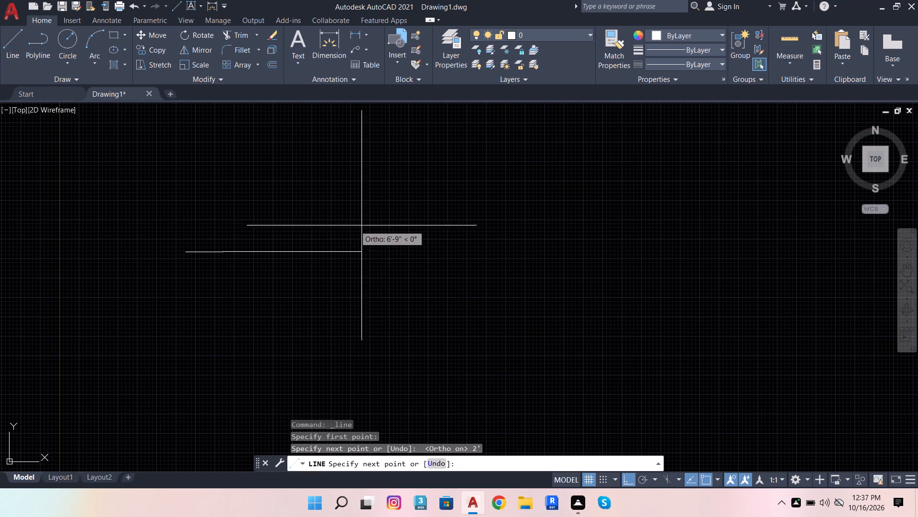
{"action": "key", "text": "3"}
{"action": "key", "text": "Return"}
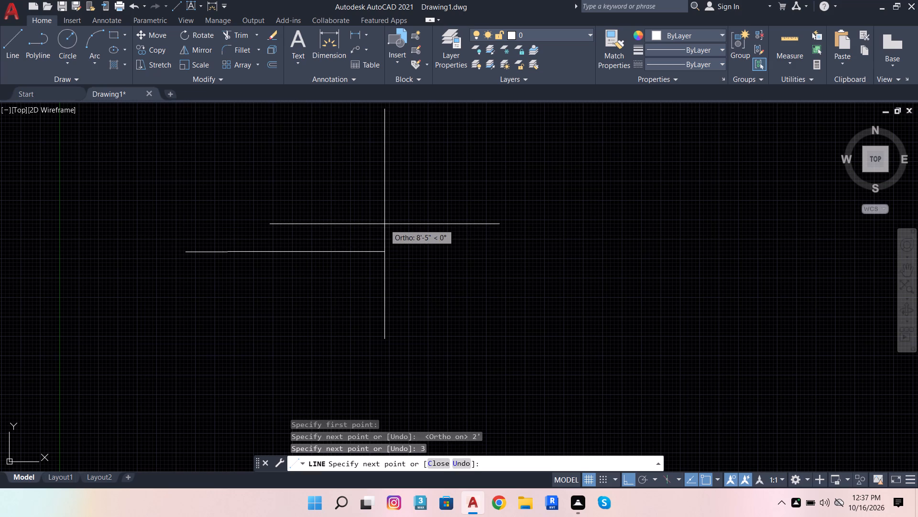
{"action": "scroll", "coordinate": [301, 195], "scroll_direction": "up", "scroll_amount": 1}
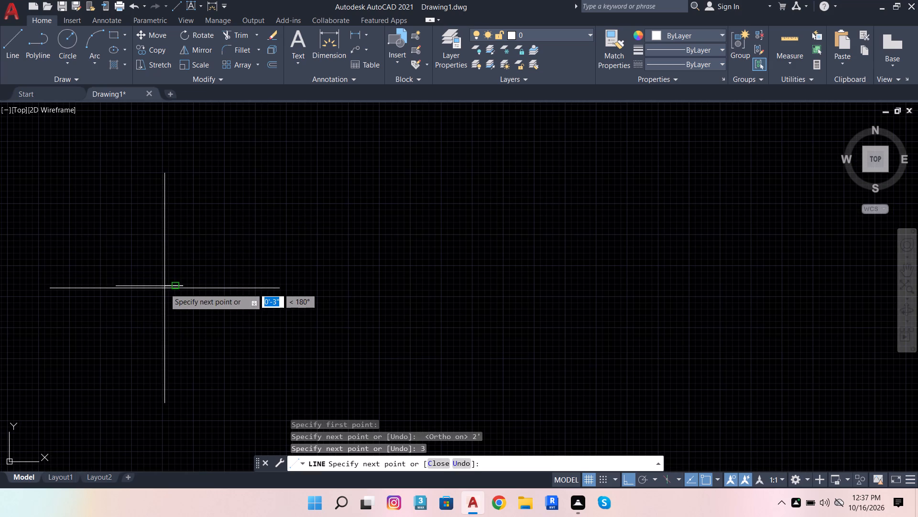
{"action": "right_click", "coordinate": [437, 209]}
{"action": "right_click_drag", "start_coordinate": [437, 209], "coordinate": [433, 208]}
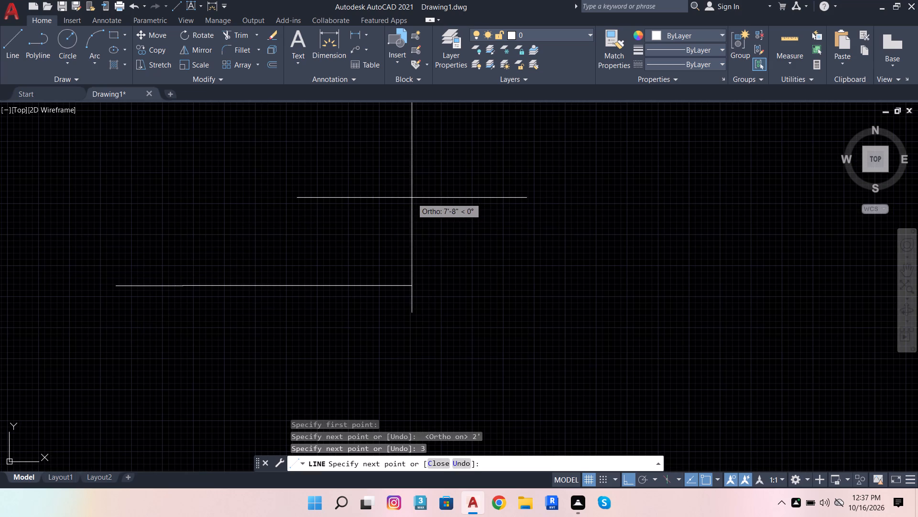
{"action": "right_click_drag", "start_coordinate": [393, 175], "coordinate": [332, 183]}
{"action": "key", "text": "space"}
{"action": "right_click_drag", "start_coordinate": [338, 203], "coordinate": [205, 260]}
{"action": "key", "text": "space"}
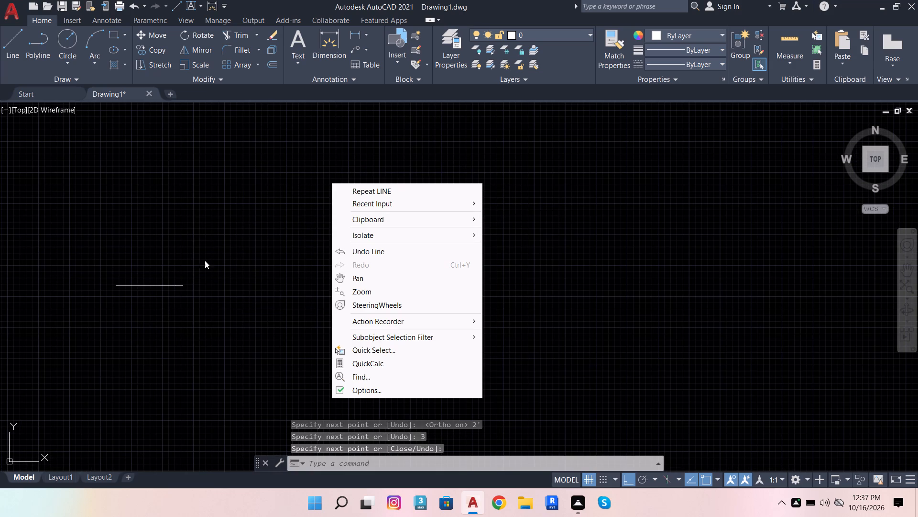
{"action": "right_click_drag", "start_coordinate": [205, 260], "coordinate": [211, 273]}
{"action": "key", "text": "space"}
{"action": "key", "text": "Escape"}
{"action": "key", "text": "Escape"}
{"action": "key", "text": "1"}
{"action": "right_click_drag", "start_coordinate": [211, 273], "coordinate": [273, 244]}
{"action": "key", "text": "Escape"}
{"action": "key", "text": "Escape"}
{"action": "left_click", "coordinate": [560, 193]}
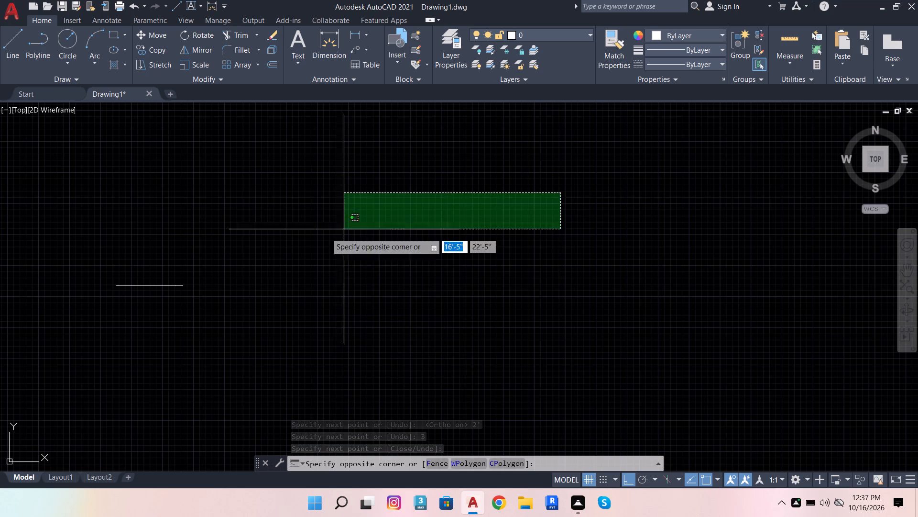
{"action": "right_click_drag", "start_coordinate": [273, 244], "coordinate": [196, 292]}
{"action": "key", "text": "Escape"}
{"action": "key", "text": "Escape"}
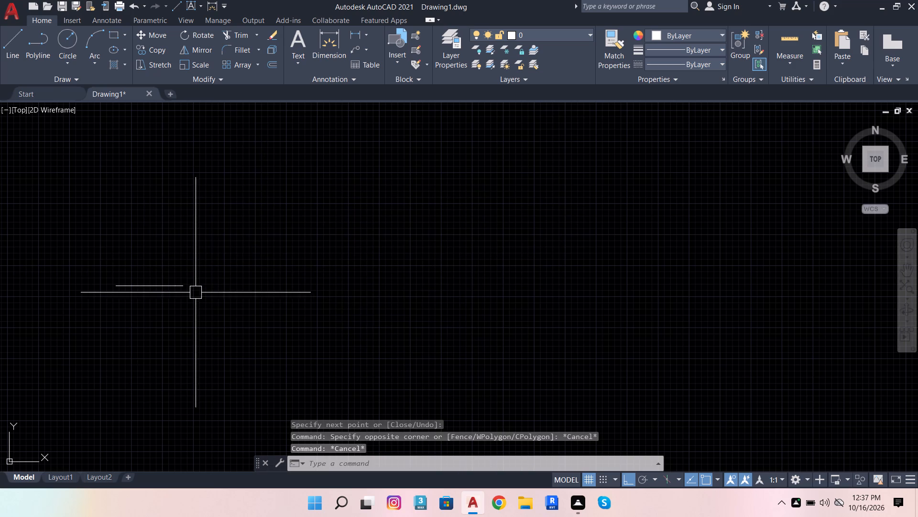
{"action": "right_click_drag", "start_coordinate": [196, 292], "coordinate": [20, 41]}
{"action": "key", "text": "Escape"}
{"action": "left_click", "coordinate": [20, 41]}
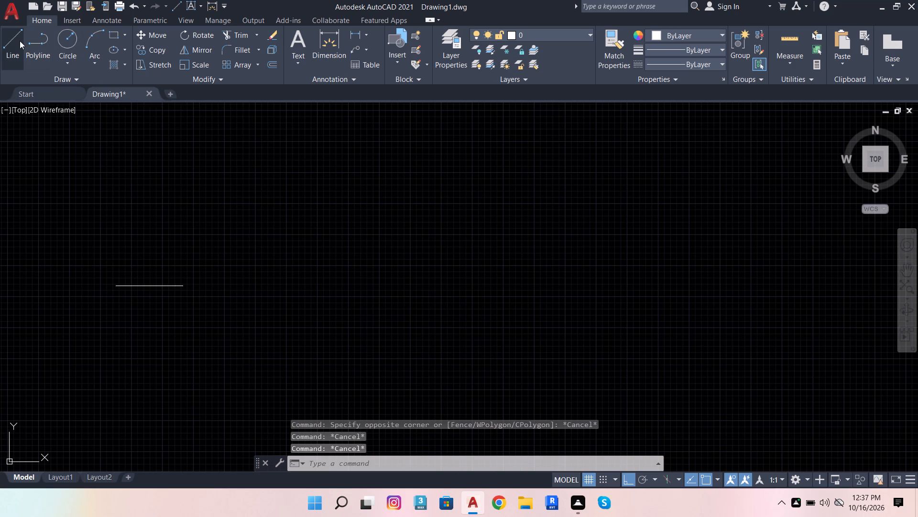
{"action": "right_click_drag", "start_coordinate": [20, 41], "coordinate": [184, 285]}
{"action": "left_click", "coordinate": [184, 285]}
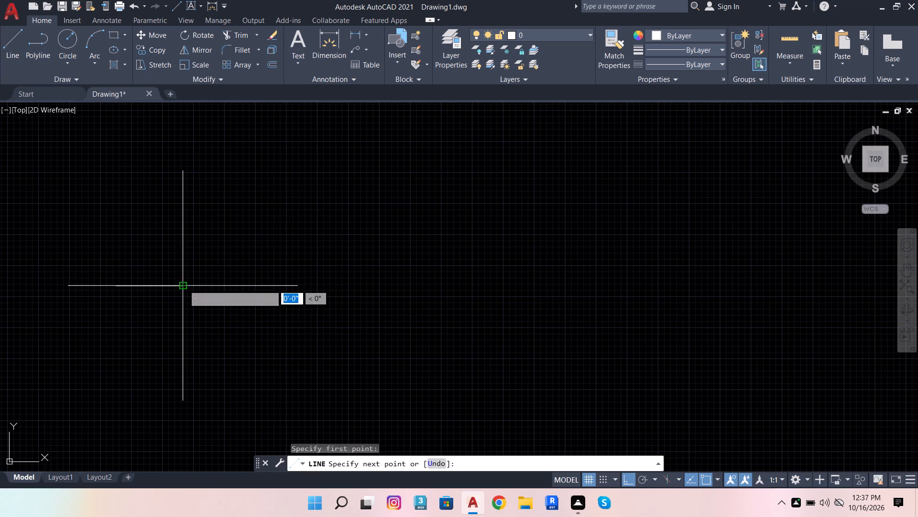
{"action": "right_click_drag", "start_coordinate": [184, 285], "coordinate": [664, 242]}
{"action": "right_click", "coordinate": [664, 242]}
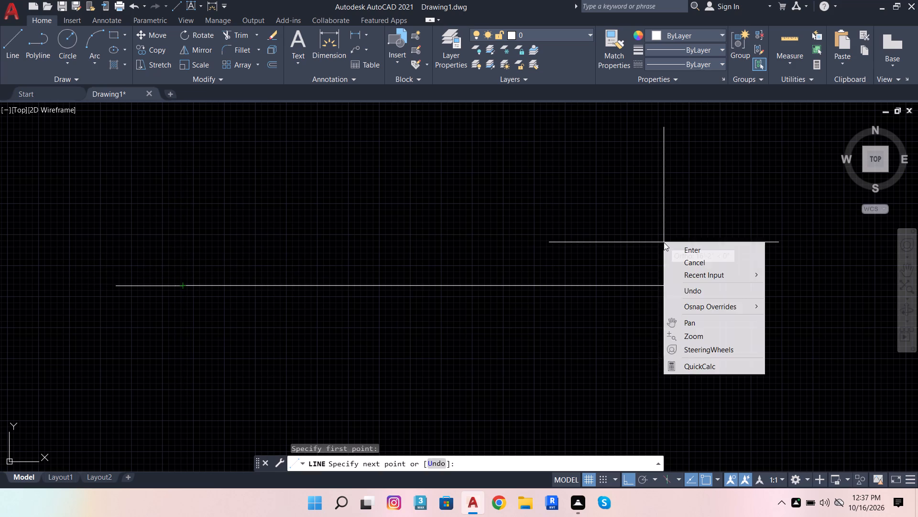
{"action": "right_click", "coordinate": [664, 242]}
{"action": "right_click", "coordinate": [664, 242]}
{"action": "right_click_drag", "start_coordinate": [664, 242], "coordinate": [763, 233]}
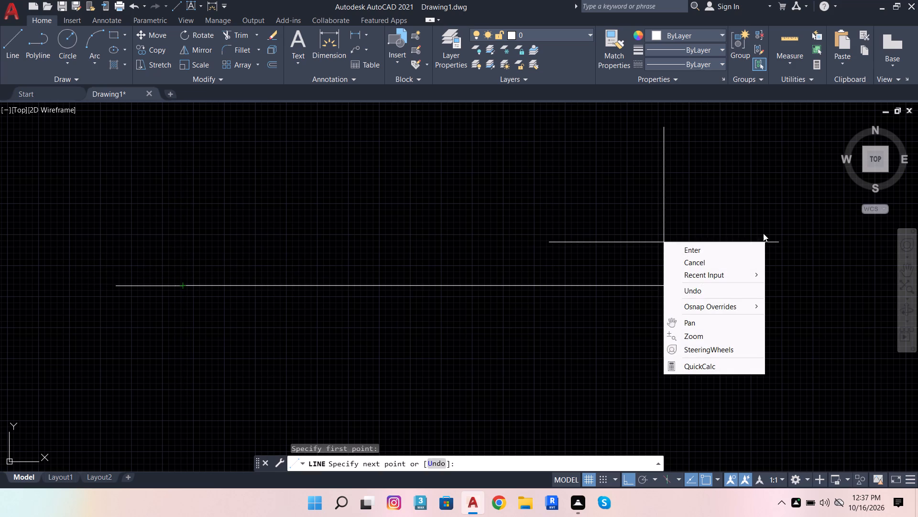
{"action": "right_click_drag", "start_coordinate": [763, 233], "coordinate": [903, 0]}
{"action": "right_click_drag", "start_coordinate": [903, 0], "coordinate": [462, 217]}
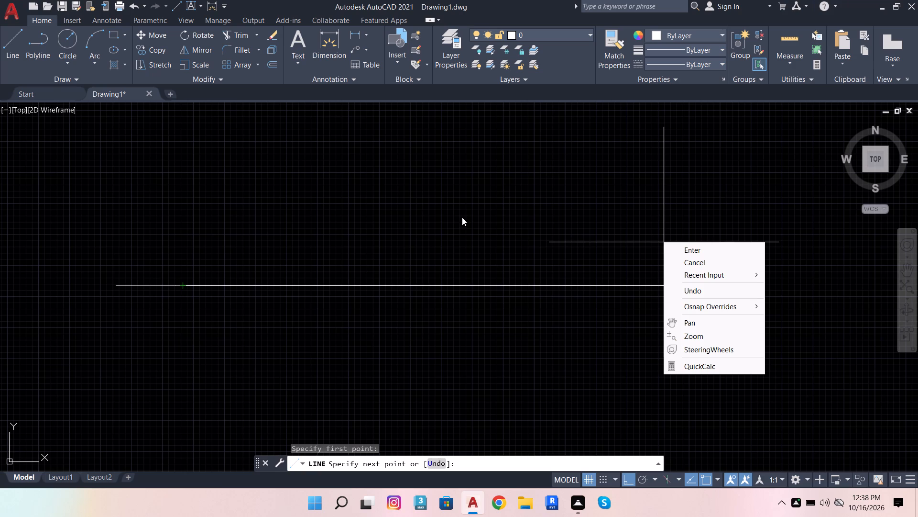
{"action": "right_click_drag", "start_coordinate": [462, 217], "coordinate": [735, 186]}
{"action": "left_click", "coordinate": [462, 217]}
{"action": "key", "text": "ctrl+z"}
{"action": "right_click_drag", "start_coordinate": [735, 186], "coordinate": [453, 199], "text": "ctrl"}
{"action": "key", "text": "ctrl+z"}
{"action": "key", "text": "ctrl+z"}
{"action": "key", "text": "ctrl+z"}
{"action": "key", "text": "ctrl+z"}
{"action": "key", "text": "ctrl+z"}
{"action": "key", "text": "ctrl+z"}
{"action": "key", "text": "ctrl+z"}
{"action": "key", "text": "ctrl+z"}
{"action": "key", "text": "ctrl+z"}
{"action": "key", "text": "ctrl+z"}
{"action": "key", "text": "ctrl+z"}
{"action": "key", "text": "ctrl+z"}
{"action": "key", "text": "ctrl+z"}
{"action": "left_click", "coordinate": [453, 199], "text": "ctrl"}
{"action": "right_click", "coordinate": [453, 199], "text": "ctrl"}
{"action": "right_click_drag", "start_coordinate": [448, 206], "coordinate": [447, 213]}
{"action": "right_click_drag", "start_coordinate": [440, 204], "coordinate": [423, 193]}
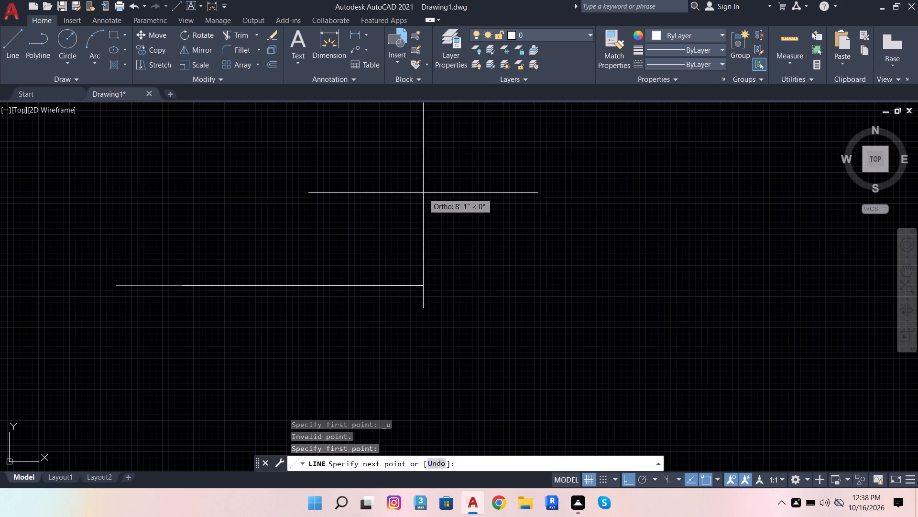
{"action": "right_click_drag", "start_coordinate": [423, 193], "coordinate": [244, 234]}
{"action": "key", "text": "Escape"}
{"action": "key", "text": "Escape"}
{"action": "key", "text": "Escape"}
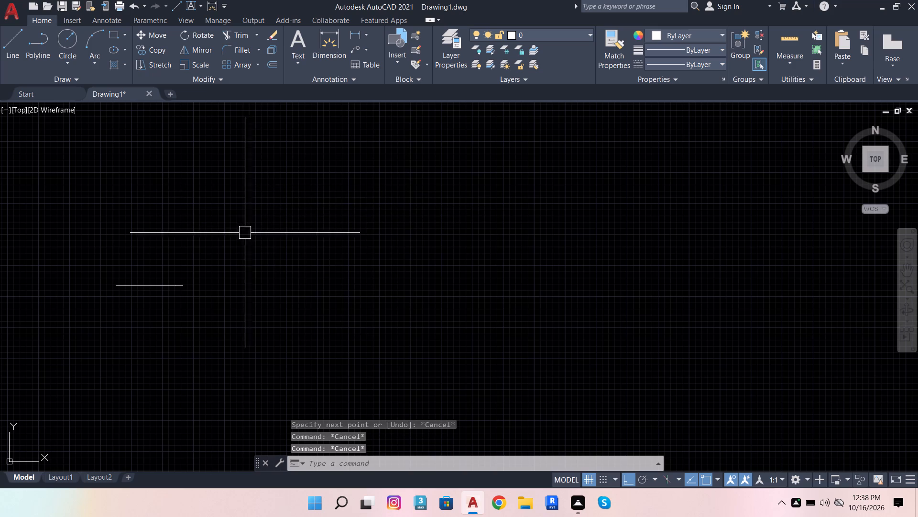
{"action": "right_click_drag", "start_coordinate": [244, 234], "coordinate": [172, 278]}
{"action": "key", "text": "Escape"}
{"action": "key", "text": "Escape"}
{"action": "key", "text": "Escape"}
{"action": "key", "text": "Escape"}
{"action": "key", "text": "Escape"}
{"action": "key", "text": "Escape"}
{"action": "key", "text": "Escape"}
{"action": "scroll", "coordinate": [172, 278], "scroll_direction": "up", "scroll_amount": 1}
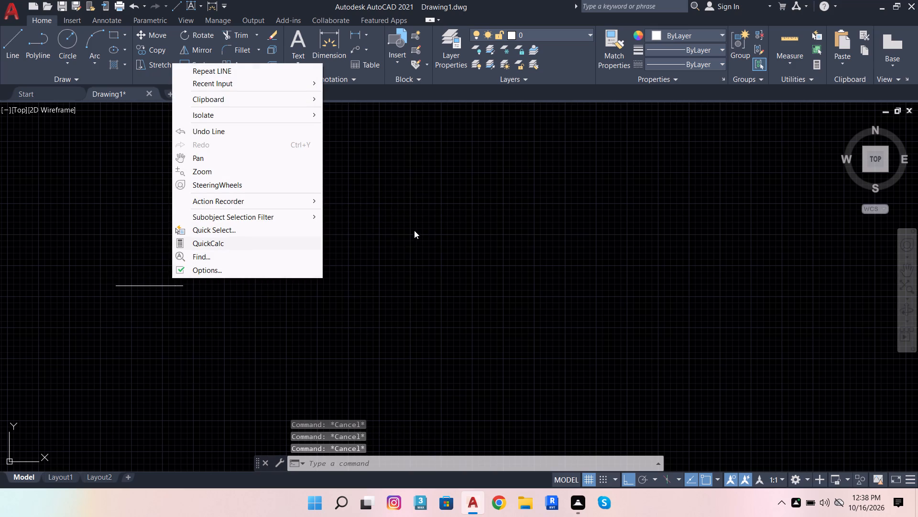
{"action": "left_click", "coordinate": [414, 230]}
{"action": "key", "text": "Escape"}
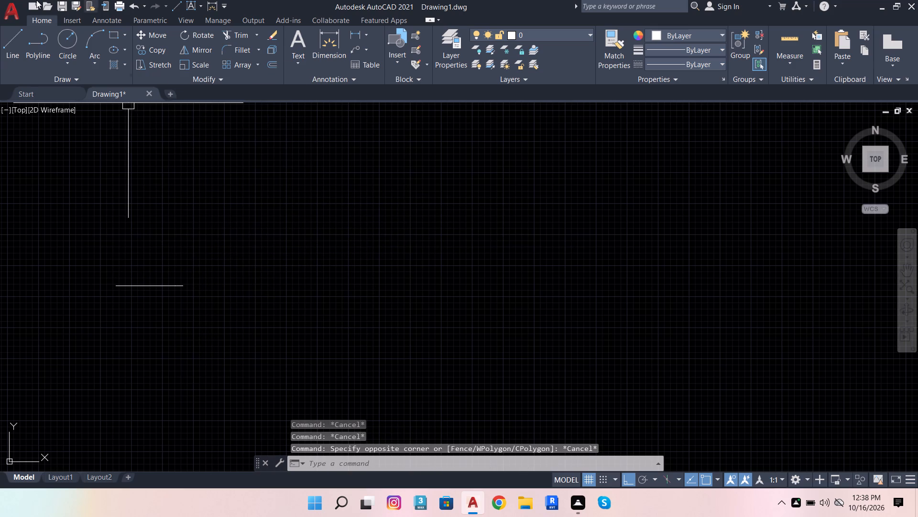
Start a line at the right end of the existing line and draw horizontal segments of 1'5" and 1" to the right.
{"action": "left_click", "coordinate": [19, 40]}
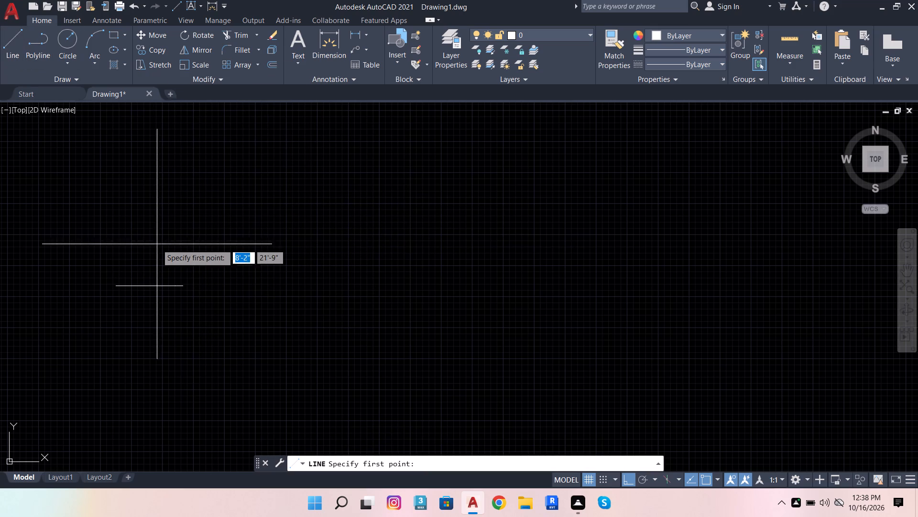
{"action": "left_click", "coordinate": [186, 284]}
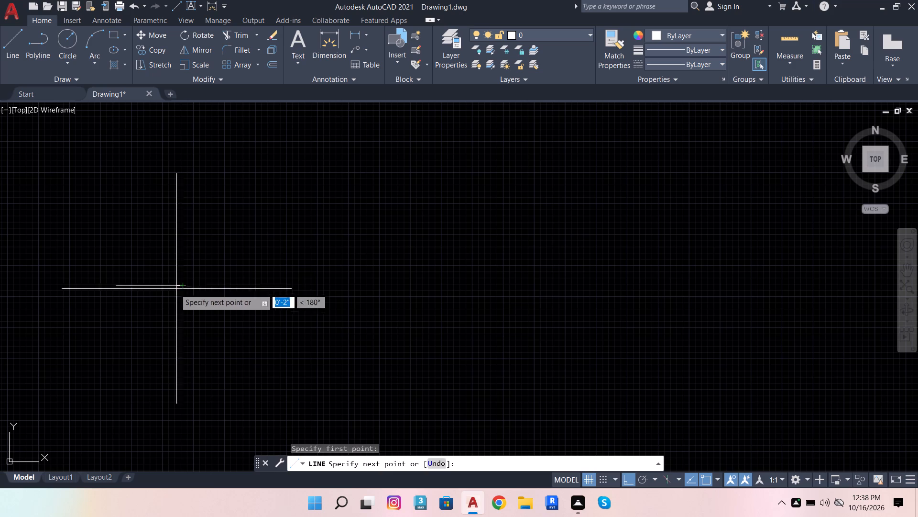
{"action": "scroll", "coordinate": [159, 284], "scroll_direction": "up", "scroll_amount": 3}
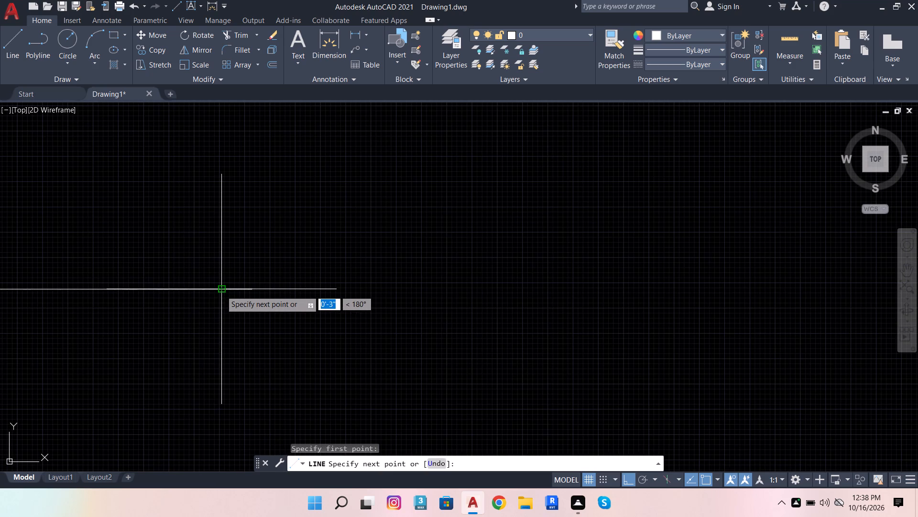
{"action": "scroll", "coordinate": [206, 286], "scroll_direction": "down", "scroll_amount": 3}
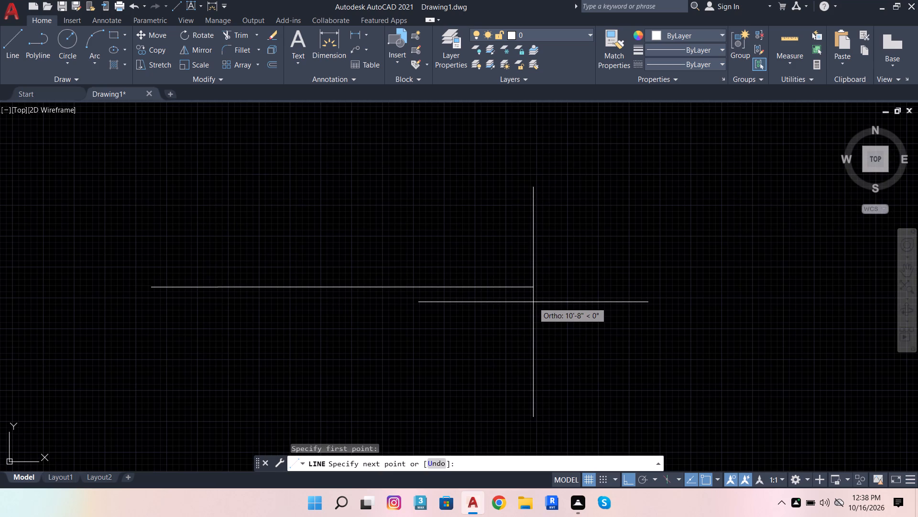
{"action": "key", "text": "1"}
{"action": "type", "text": "'5"}
{"action": "key", "text": "Return"}
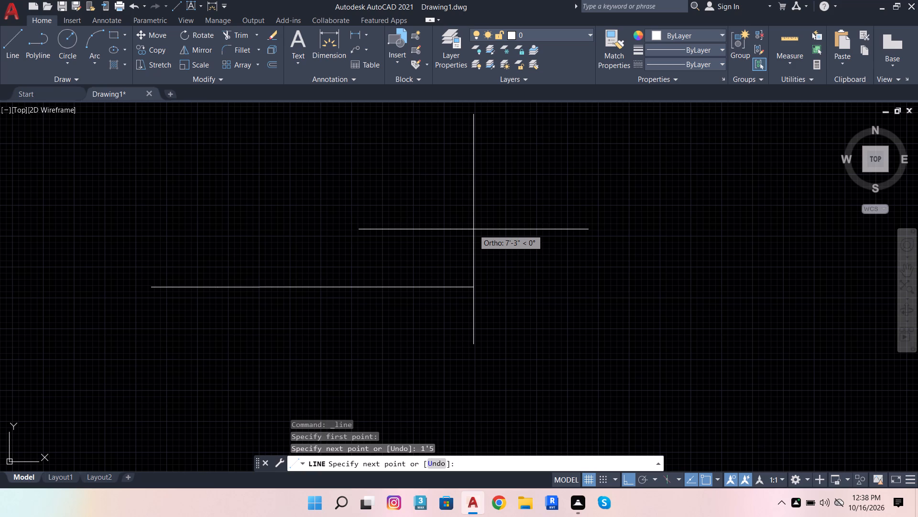
{"action": "key", "text": "1"}
{"action": "key", "text": "Return"}
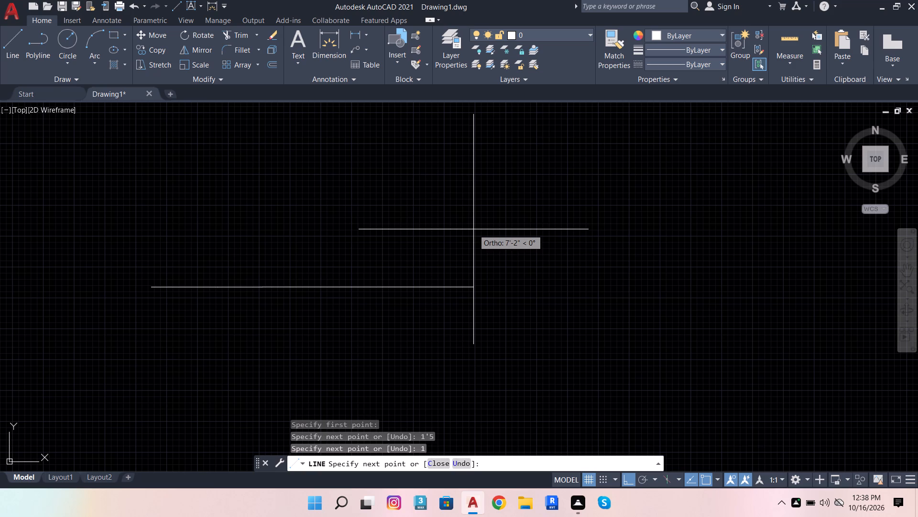
Continue the horizontal line to the right with segments of 1'5", 1" and 1'5".
{"action": "scroll", "coordinate": [256, 288], "scroll_direction": "up", "scroll_amount": 3}
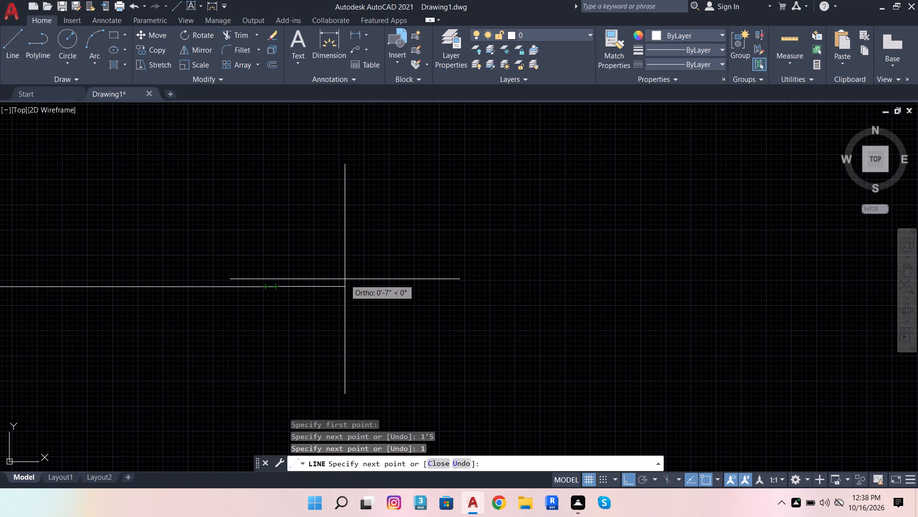
{"action": "type", "text": "1'"}
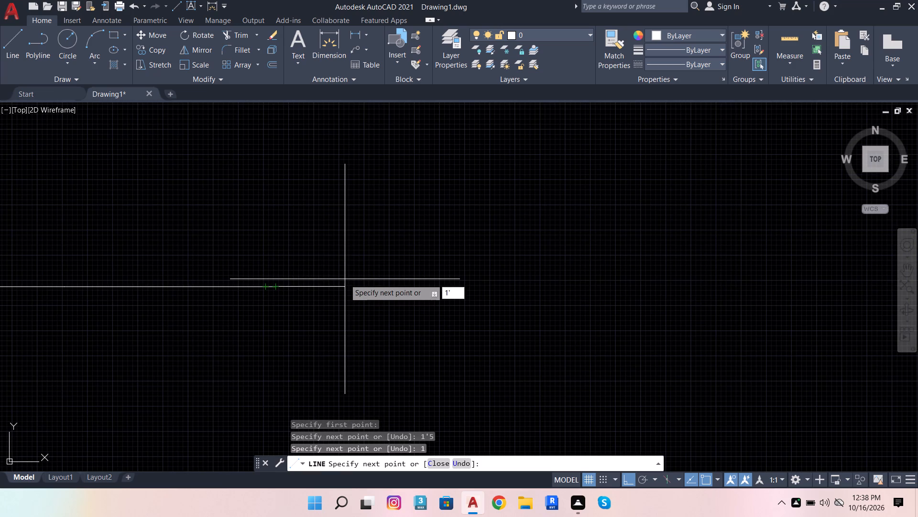
{"action": "key", "text": "5"}
{"action": "key", "text": "Return"}
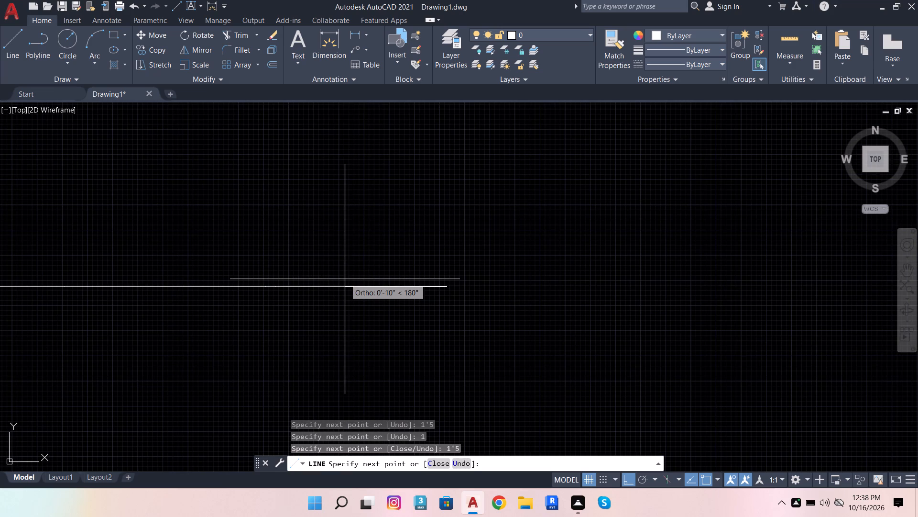
{"action": "key", "text": "1"}
{"action": "key", "text": "Return"}
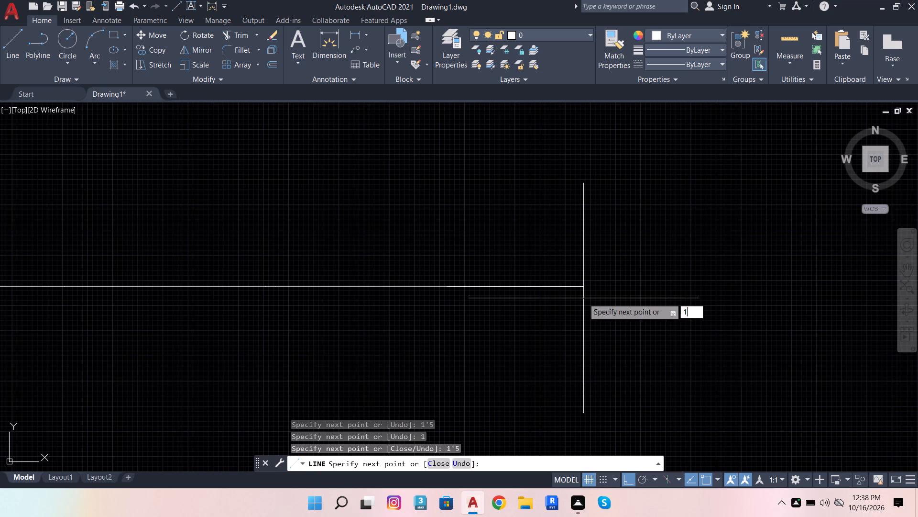
{"action": "type", "text": "1'5"}
{"action": "key", "text": "Return"}
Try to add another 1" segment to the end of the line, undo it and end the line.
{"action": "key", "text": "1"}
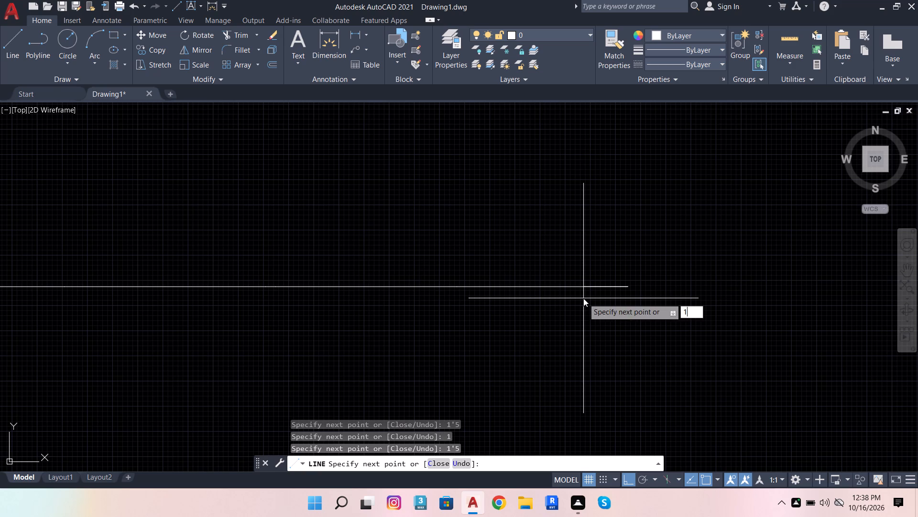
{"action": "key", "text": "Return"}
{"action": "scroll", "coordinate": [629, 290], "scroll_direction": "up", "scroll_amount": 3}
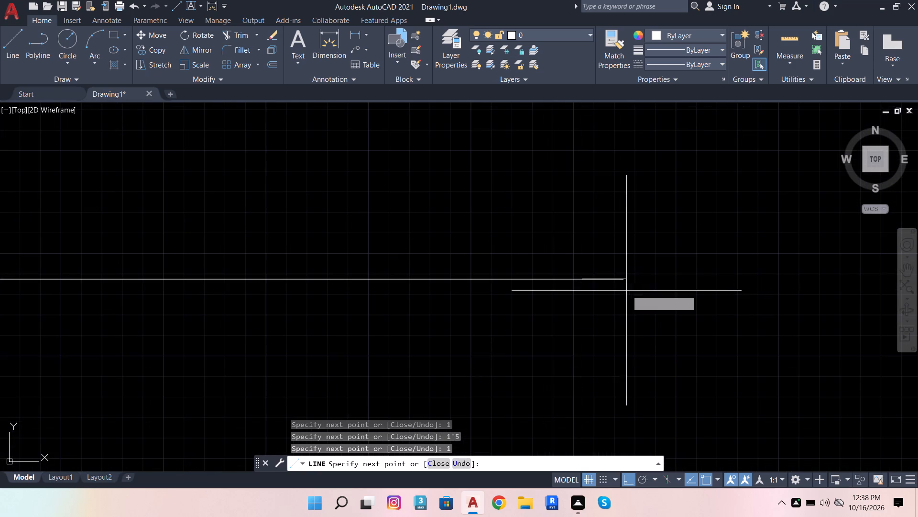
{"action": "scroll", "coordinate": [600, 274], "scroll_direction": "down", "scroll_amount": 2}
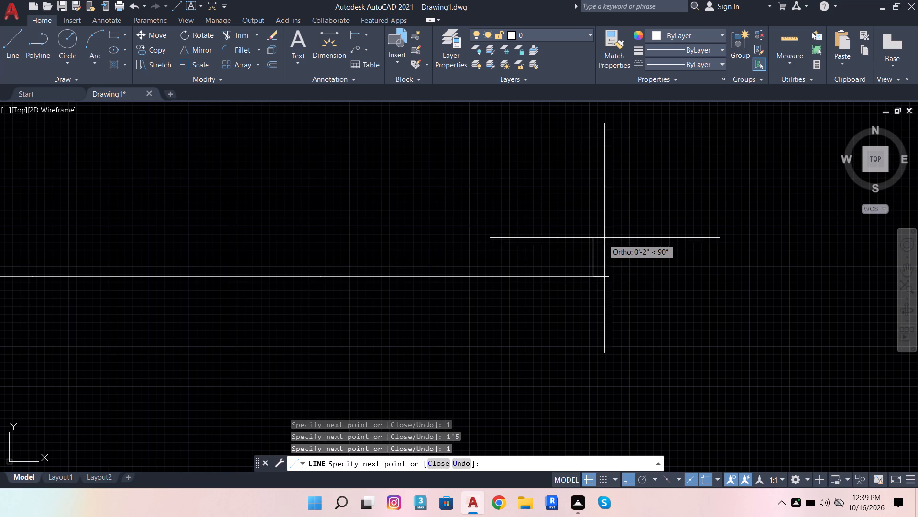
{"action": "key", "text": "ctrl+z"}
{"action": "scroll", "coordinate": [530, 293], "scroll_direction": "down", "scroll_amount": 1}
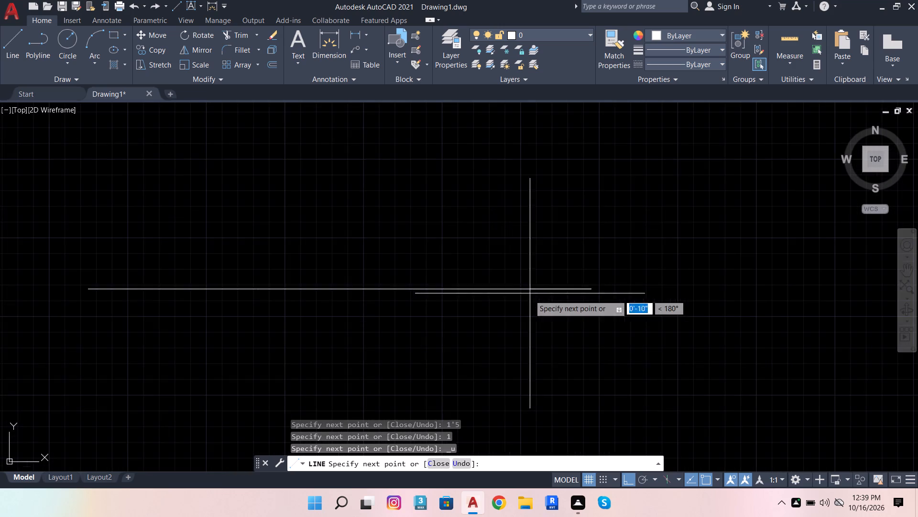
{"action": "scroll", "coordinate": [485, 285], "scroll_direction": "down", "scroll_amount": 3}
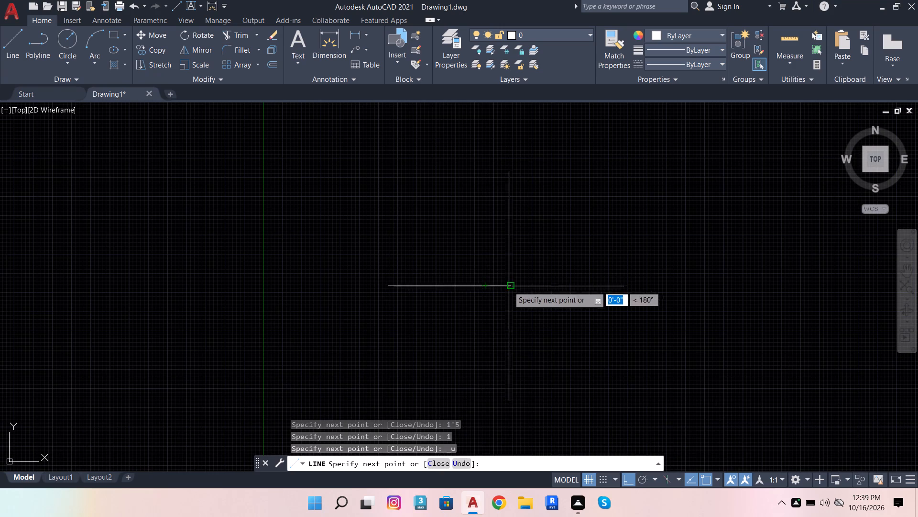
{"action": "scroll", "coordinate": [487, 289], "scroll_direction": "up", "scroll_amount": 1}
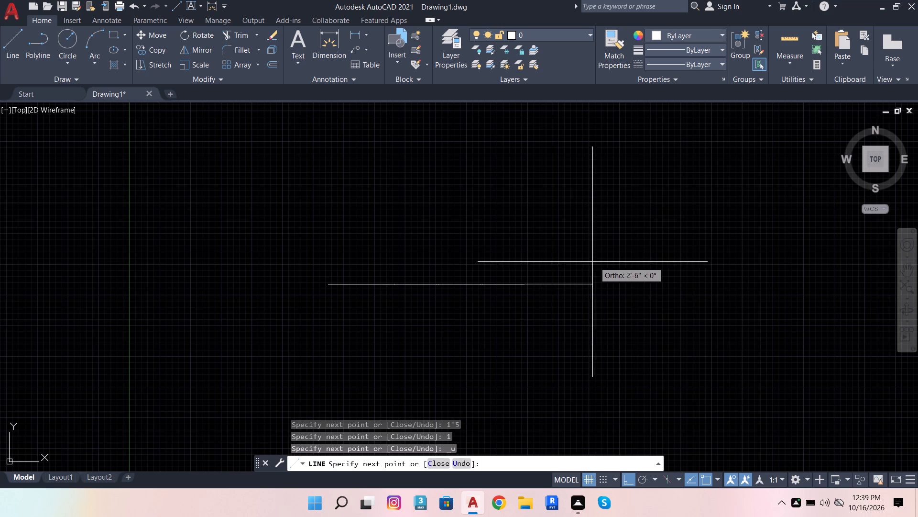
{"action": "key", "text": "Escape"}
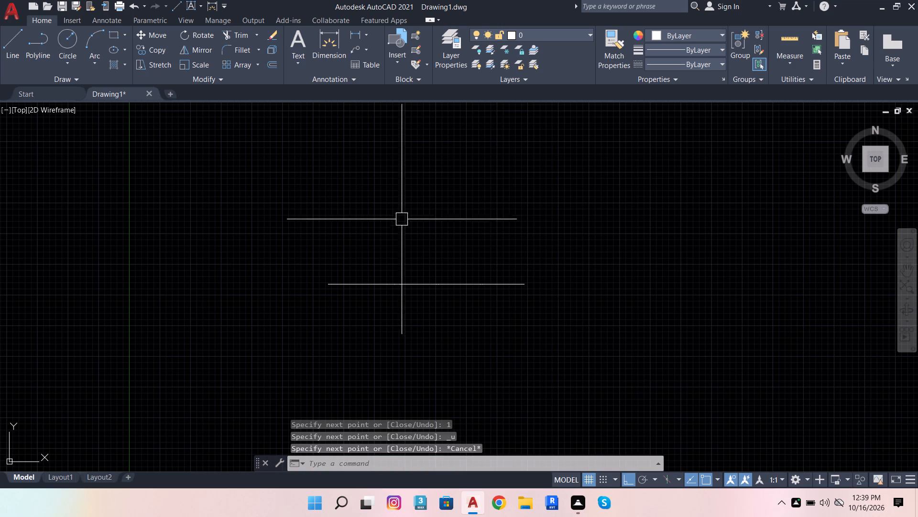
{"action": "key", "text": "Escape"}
Modify the Standard dimension style's primary units to Architectural format with precision 0'-0".
{"action": "type", "text": "DI"}
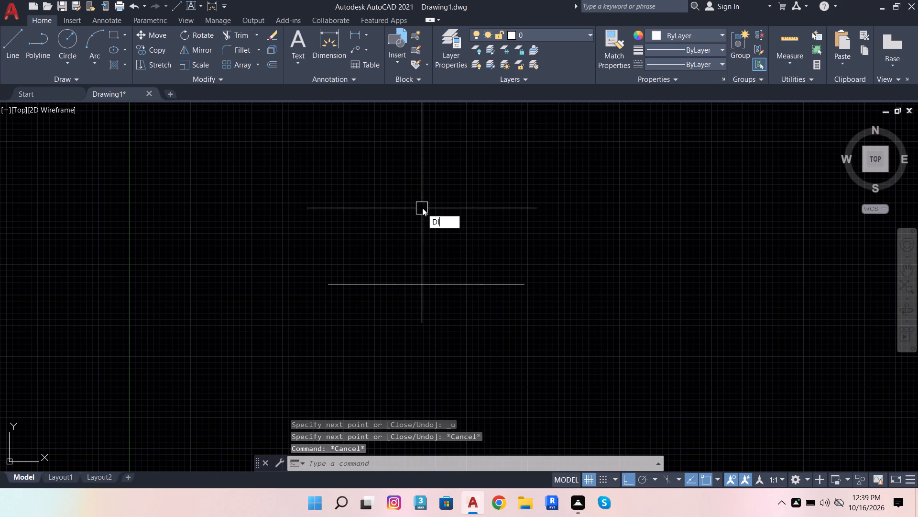
{"action": "key", "text": "m"}
{"action": "left_click", "coordinate": [465, 240]}
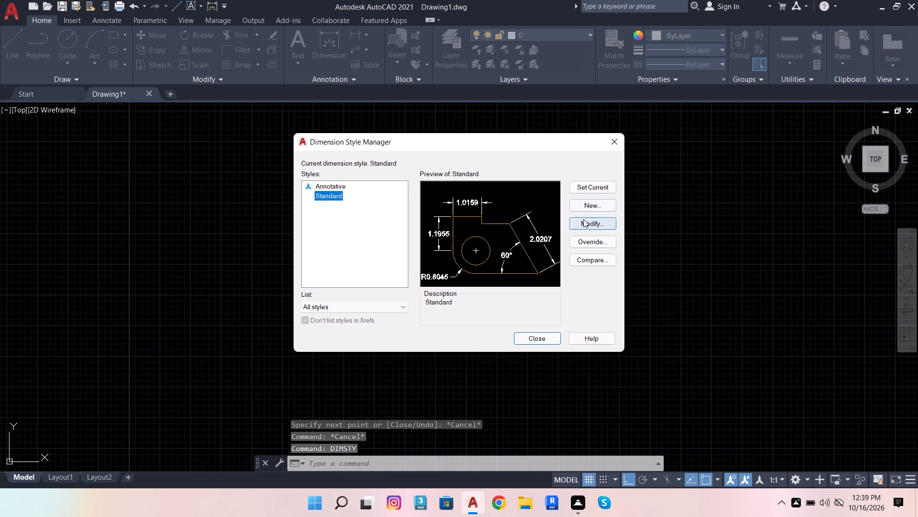
{"action": "left_click", "coordinate": [583, 219]}
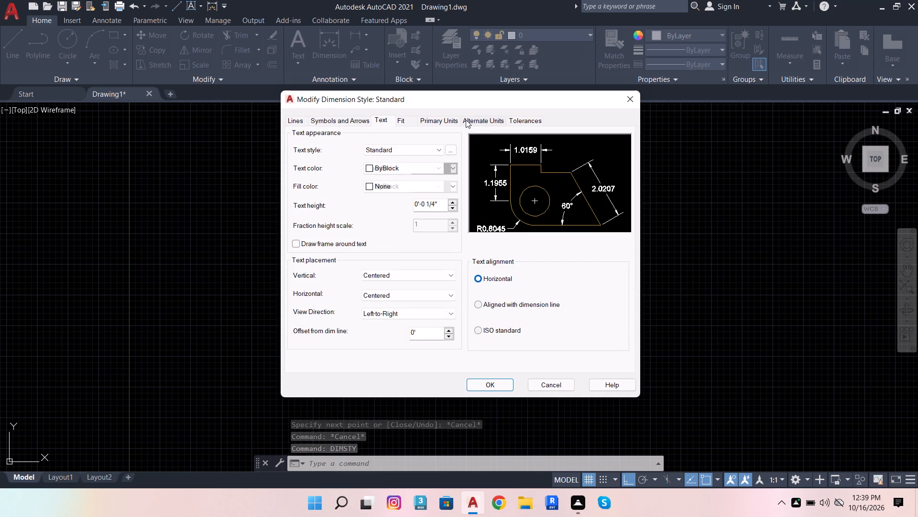
{"action": "left_click", "coordinate": [446, 118]}
{"action": "left_click", "coordinate": [430, 144]}
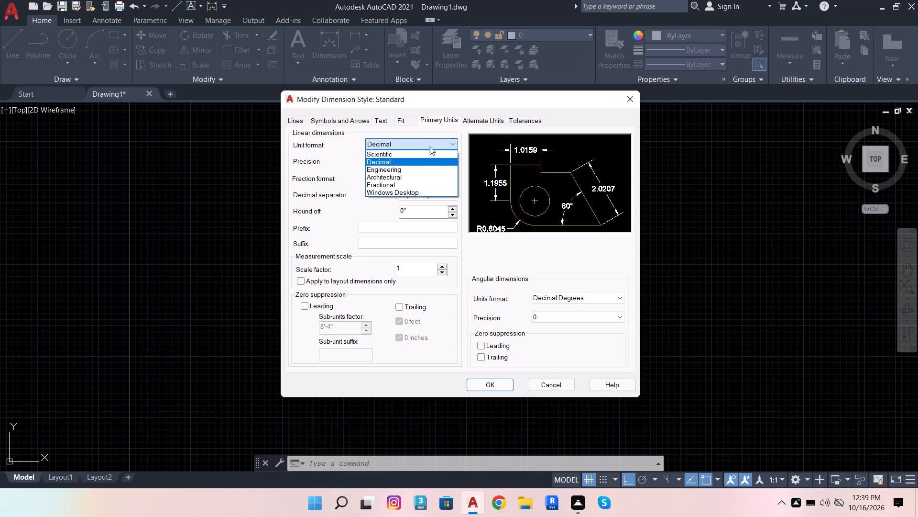
{"action": "left_click", "coordinate": [426, 176]}
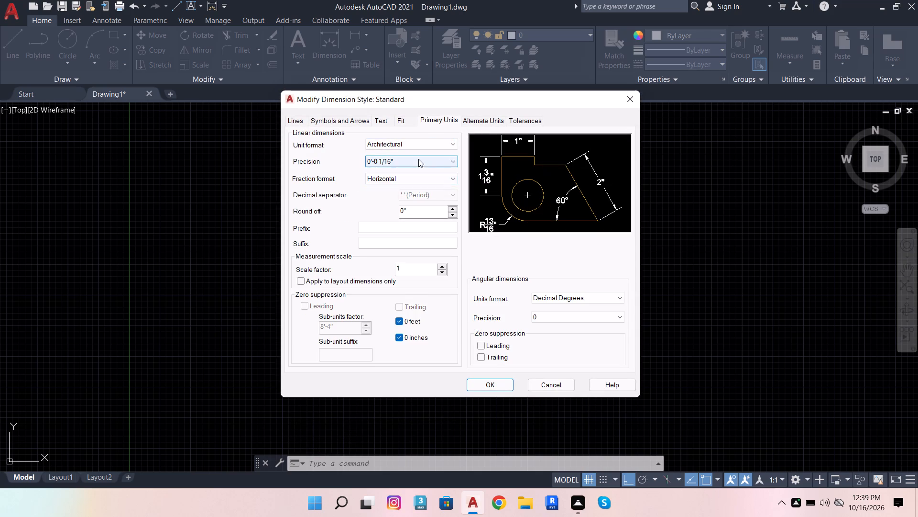
{"action": "left_click", "coordinate": [418, 159]}
{"action": "left_click", "coordinate": [415, 168]}
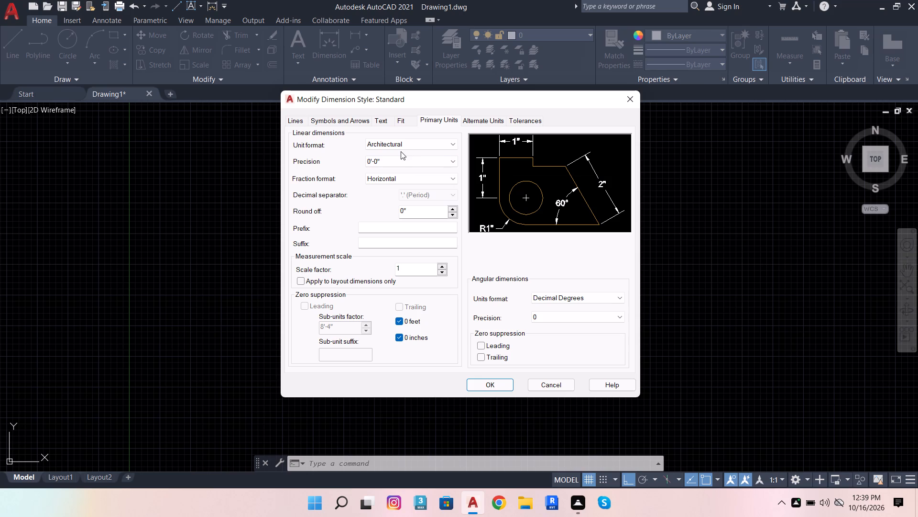
Set the Standard dimension style's text height to 4".
{"action": "left_click", "coordinate": [383, 120]}
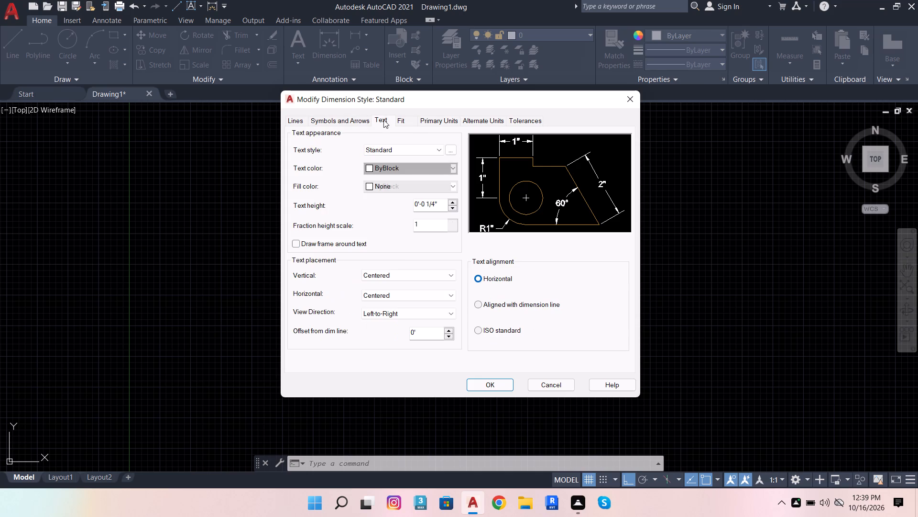
{"action": "left_click_drag", "start_coordinate": [438, 202], "coordinate": [403, 206]}
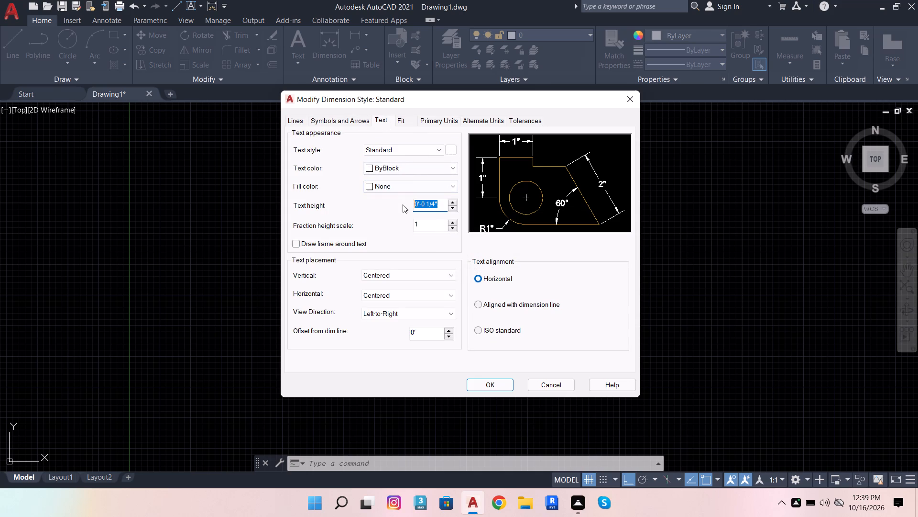
{"action": "key", "text": "4"}
{"action": "key", "text": "Return"}
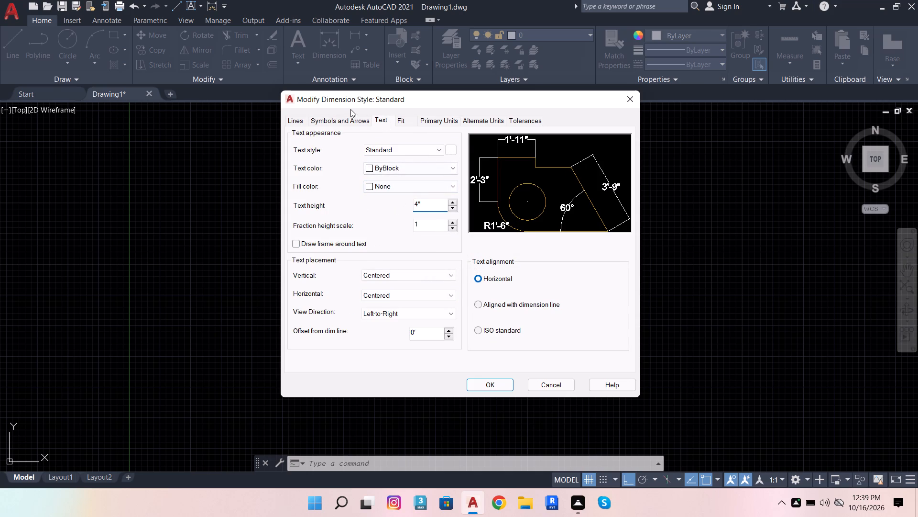
Set the Standard style's arrow size to 2" and its arc length symbol above the dimension text, and accept the style changes.
{"action": "left_click", "coordinate": [360, 120]}
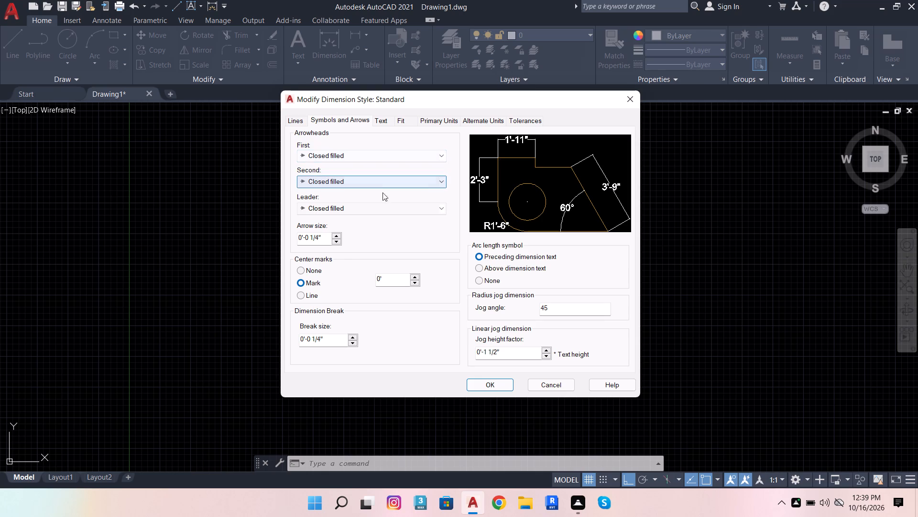
{"action": "left_click_drag", "start_coordinate": [322, 241], "coordinate": [283, 228]}
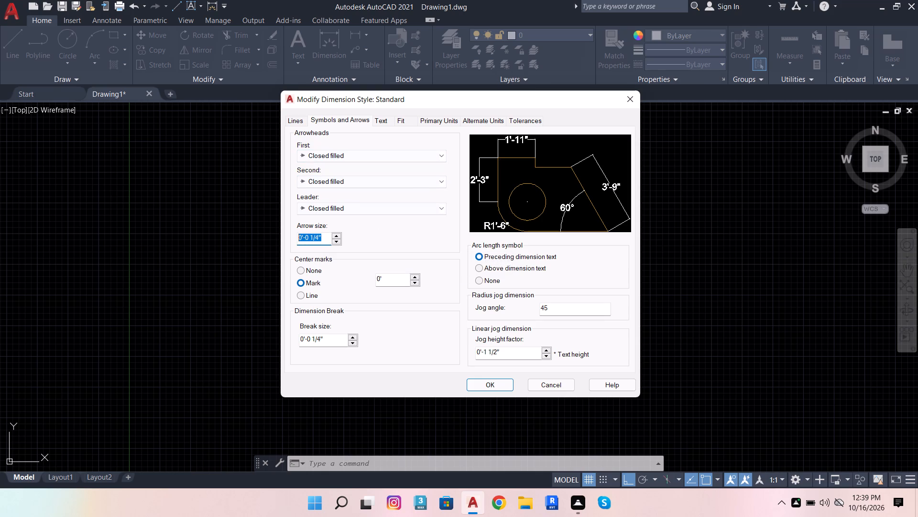
{"action": "left_click_drag", "start_coordinate": [283, 228], "coordinate": [278, 227]}
{"action": "key", "text": "2"}
{"action": "key", "text": "Return"}
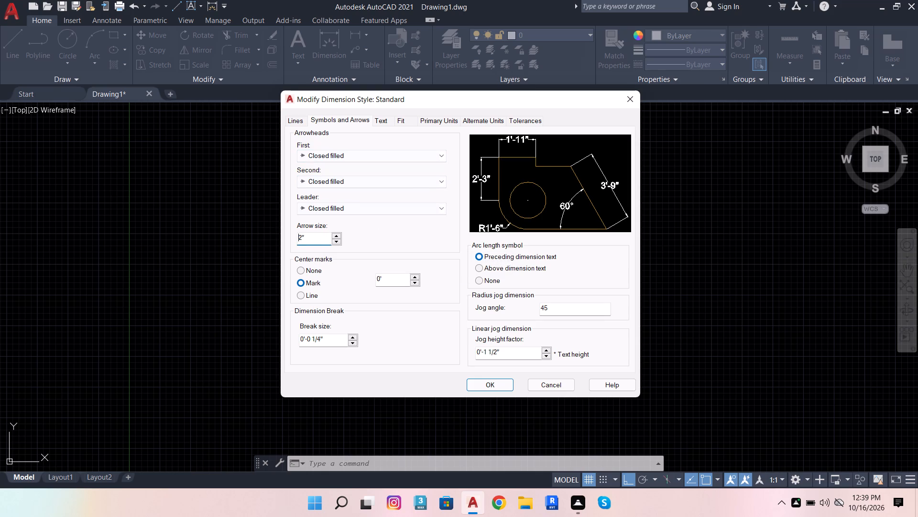
{"action": "left_click", "coordinate": [476, 266]}
{"action": "left_click", "coordinate": [492, 382]}
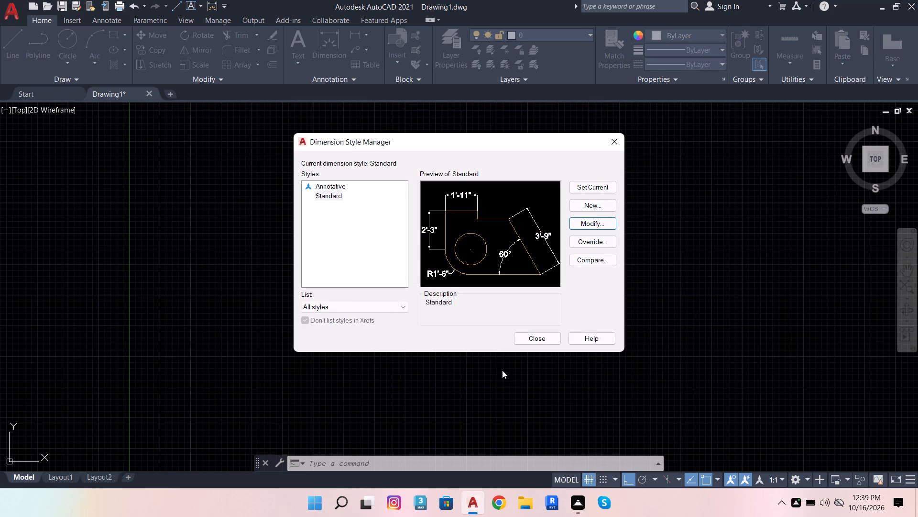
Set the Standard dimension style as current and close the Dimension Style Manager.
{"action": "left_click", "coordinate": [586, 193]}
{"action": "left_click", "coordinate": [536, 340]}
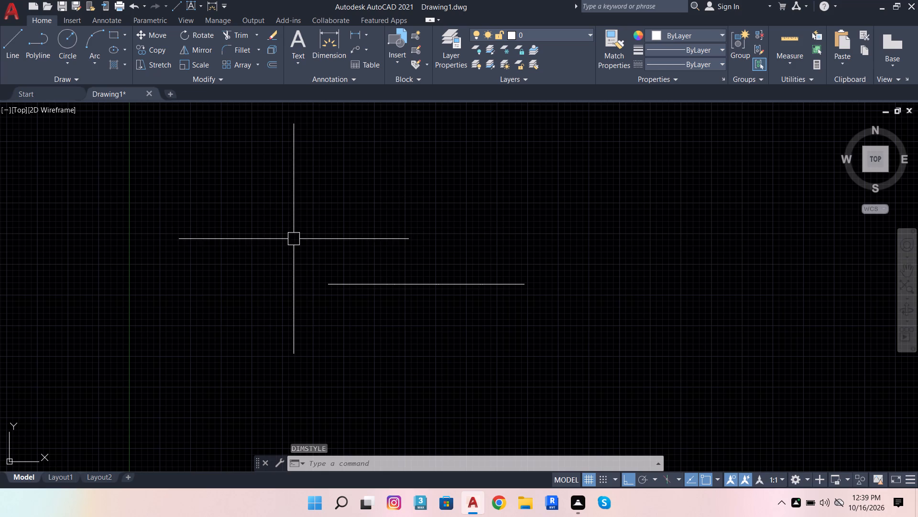
Select all the horizontal line segments and add continuous quick dimensions (QDIM) in a row above them.
{"action": "left_click_drag", "start_coordinate": [310, 236], "coordinate": [320, 239]}
{"action": "left_click", "coordinate": [624, 311]}
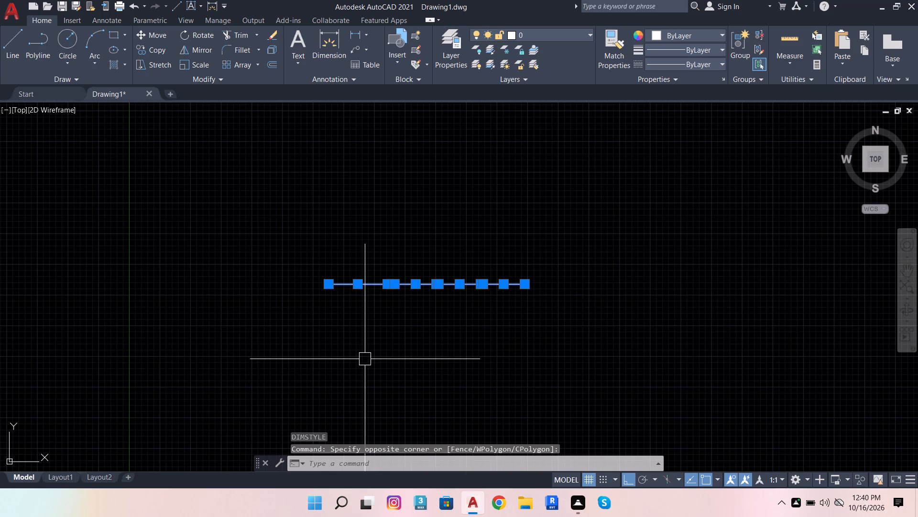
{"action": "key", "text": "q"}
{"action": "type", "text": "DIM"}
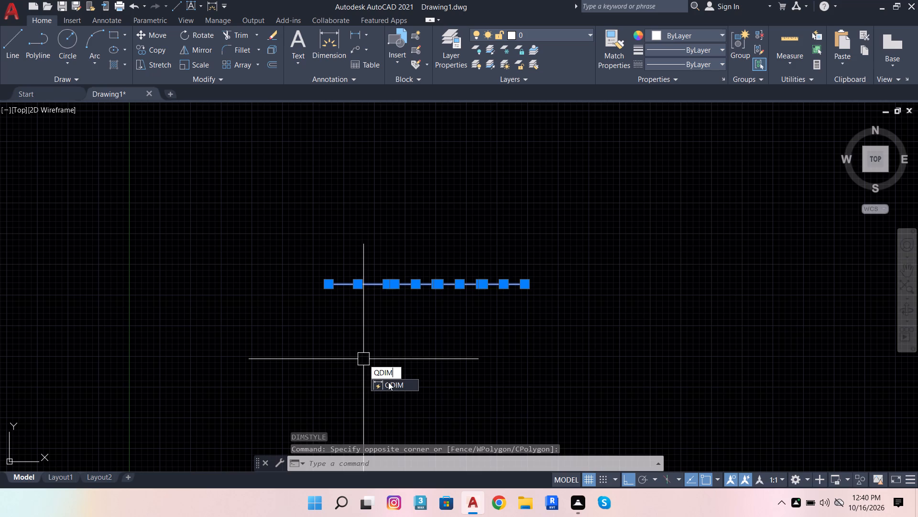
{"action": "left_click", "coordinate": [389, 383]}
{"action": "left_click", "coordinate": [403, 231]}
Move the 3" dimension straight up so it clears the overlapping 1'-5" dimension text.
{"action": "scroll", "coordinate": [382, 239], "scroll_direction": "up", "scroll_amount": 2}
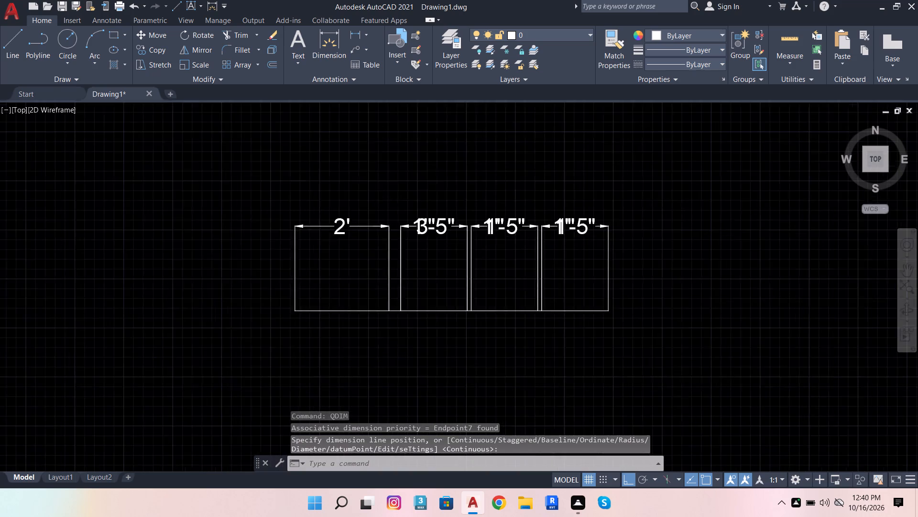
{"action": "scroll", "coordinate": [380, 247], "scroll_direction": "down", "scroll_amount": 1}
{"action": "scroll", "coordinate": [423, 230], "scroll_direction": "up", "scroll_amount": 3}
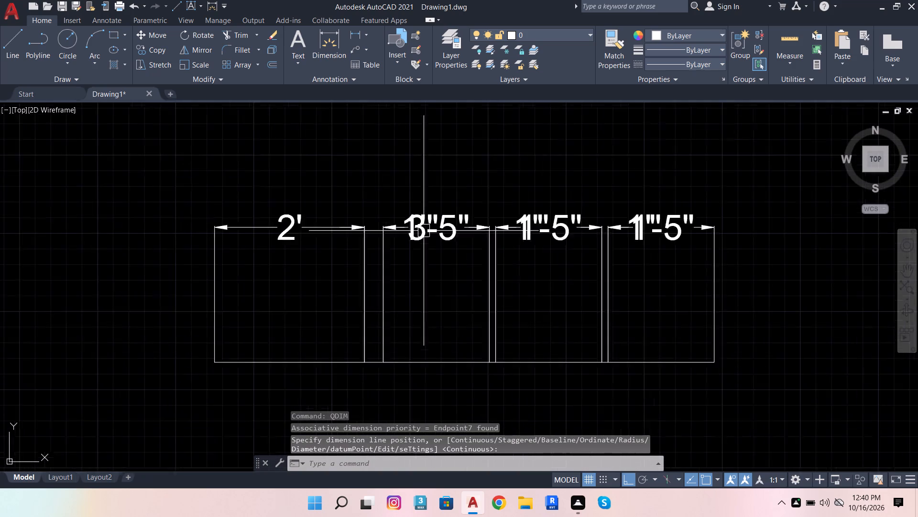
{"action": "scroll", "coordinate": [344, 293], "scroll_direction": "down", "scroll_amount": 1}
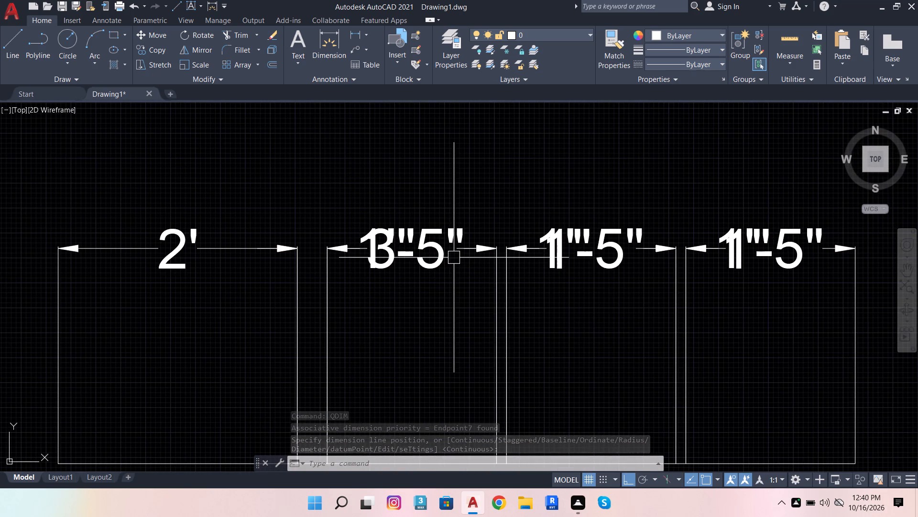
{"action": "left_click", "coordinate": [384, 251]}
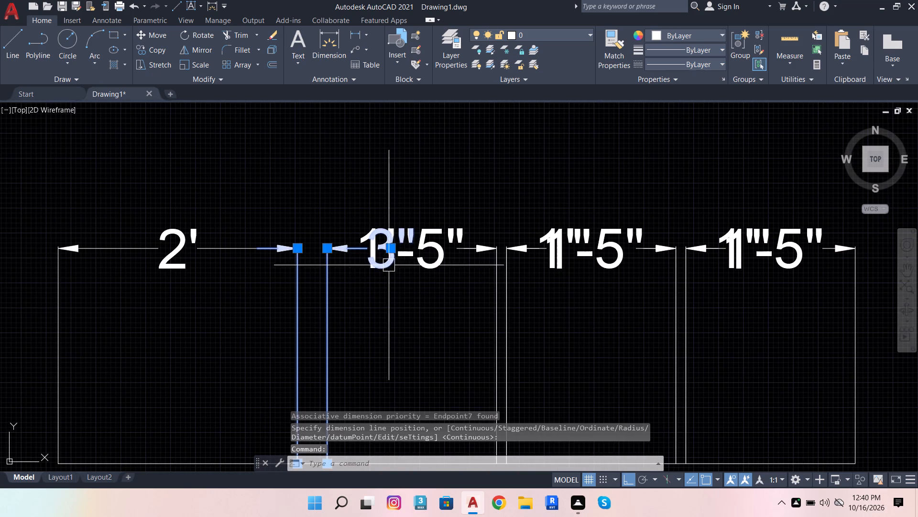
{"action": "left_click", "coordinate": [162, 30]}
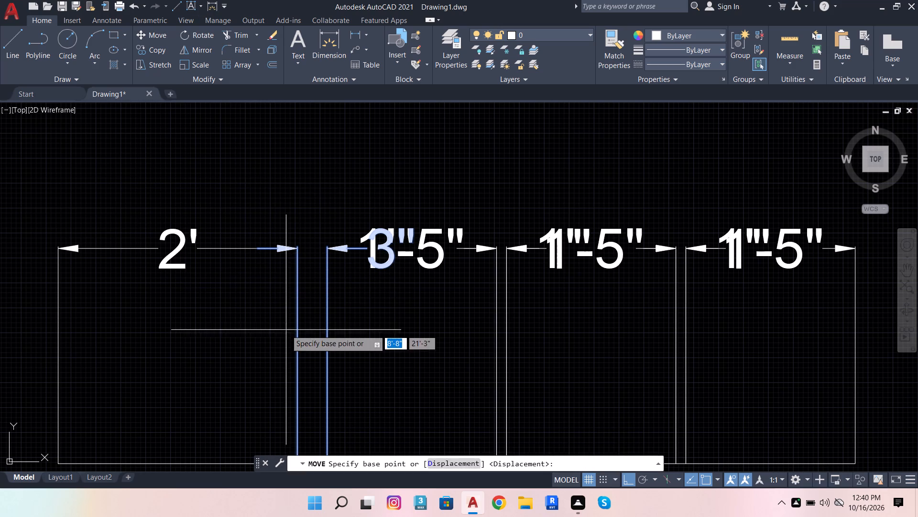
{"action": "scroll", "coordinate": [297, 314], "scroll_direction": "down", "scroll_amount": 1}
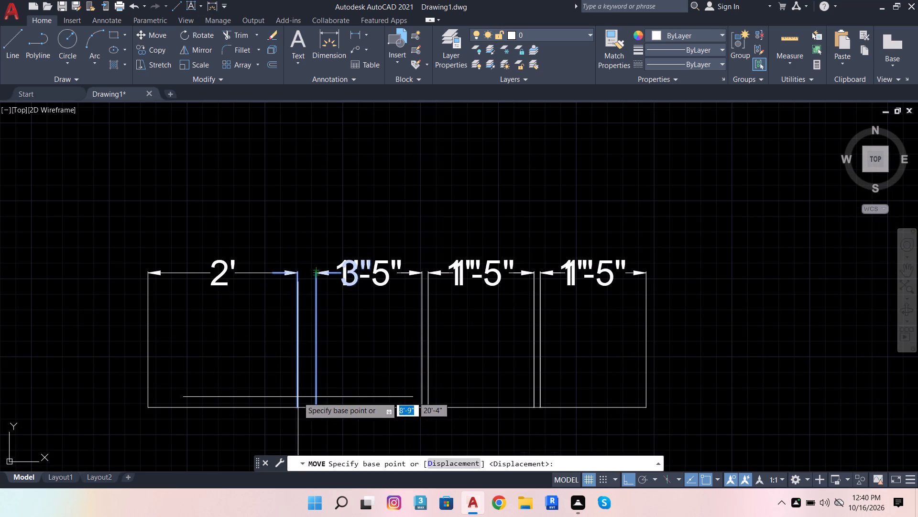
{"action": "left_click", "coordinate": [298, 406]}
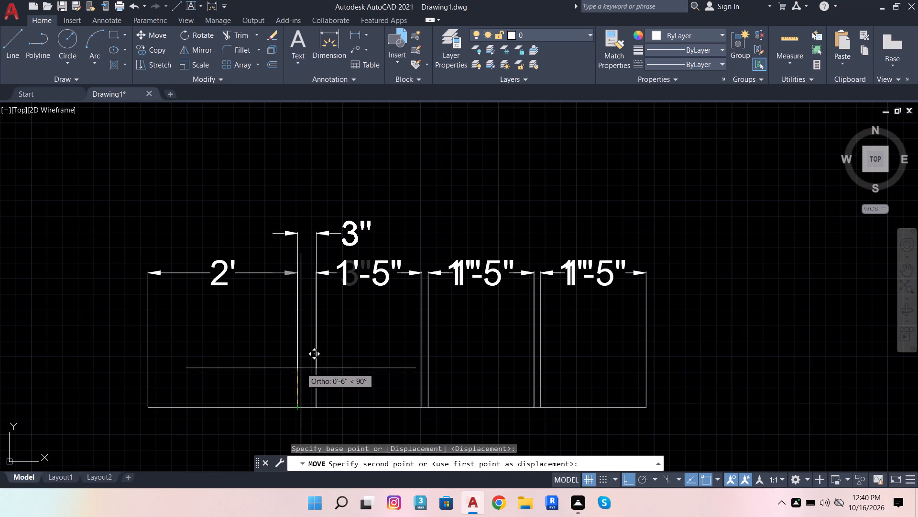
{"action": "left_click", "coordinate": [300, 355]}
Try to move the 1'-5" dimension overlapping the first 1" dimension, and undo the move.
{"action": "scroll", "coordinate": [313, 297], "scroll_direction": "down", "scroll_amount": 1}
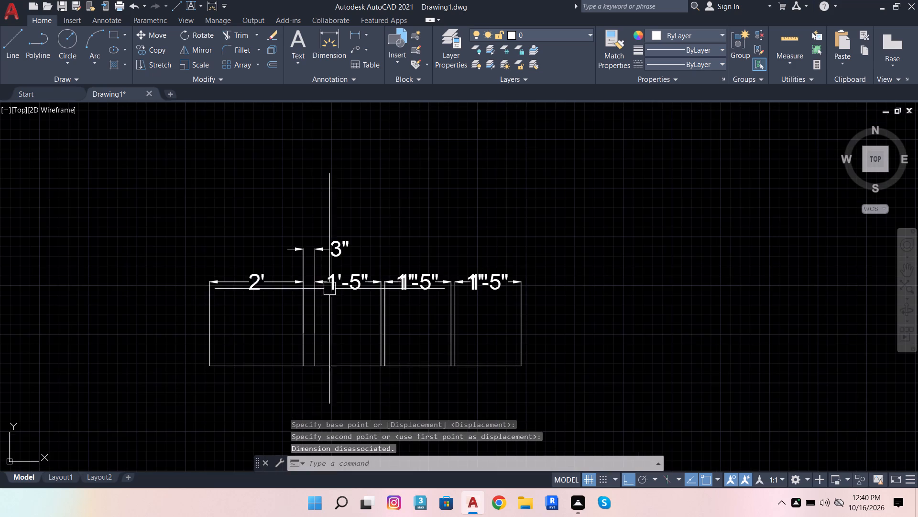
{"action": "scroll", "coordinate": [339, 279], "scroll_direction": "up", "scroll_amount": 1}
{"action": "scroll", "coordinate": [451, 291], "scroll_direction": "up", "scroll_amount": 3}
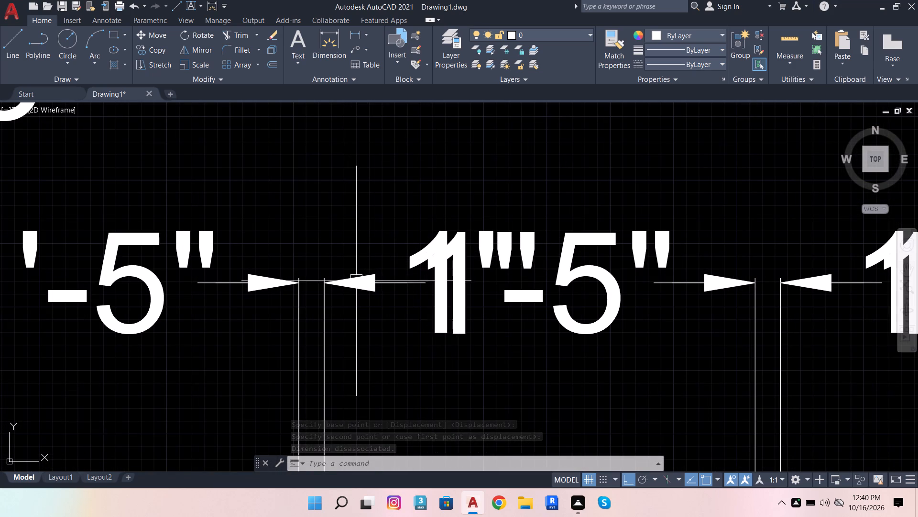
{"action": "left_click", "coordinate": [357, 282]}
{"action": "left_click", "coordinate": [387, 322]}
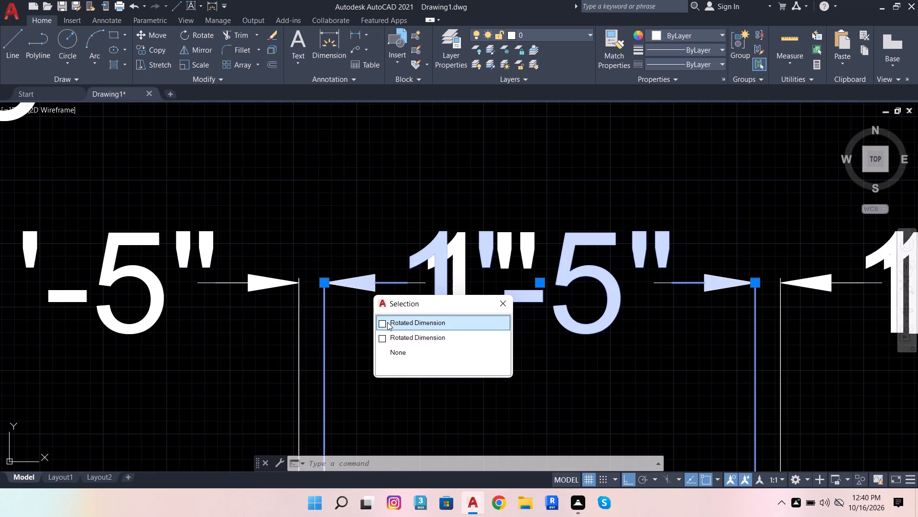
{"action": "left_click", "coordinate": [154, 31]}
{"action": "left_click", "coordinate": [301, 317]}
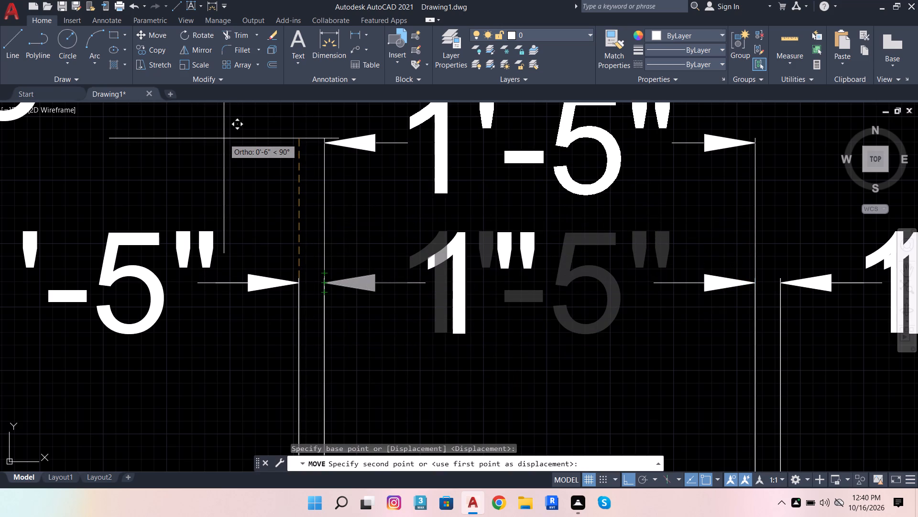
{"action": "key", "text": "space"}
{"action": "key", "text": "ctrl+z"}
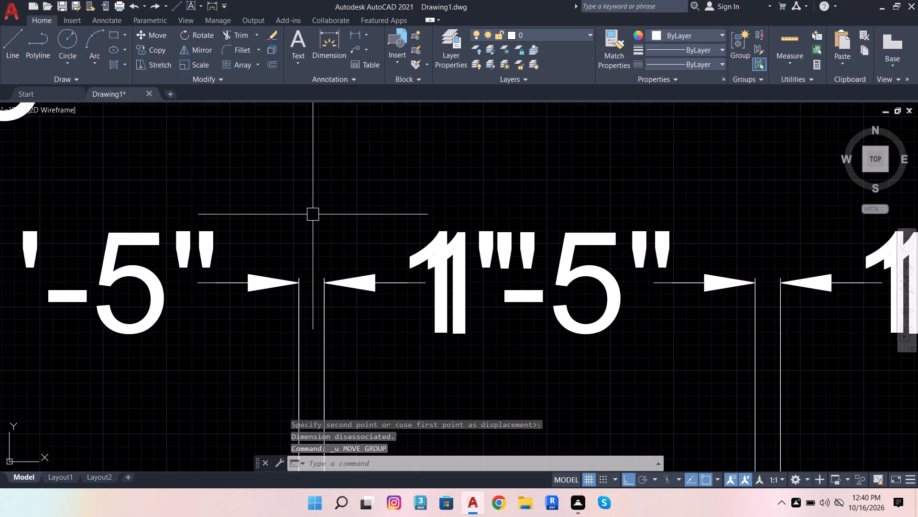
Move the first 1" dimension straight up above the row, clear of the overlapping 1'-5" text.
{"action": "left_click", "coordinate": [358, 279]}
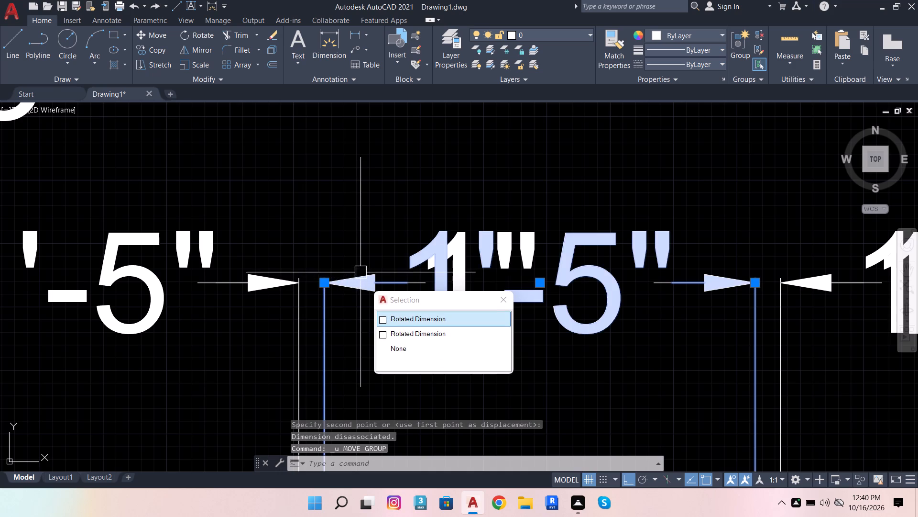
{"action": "left_click", "coordinate": [387, 331]}
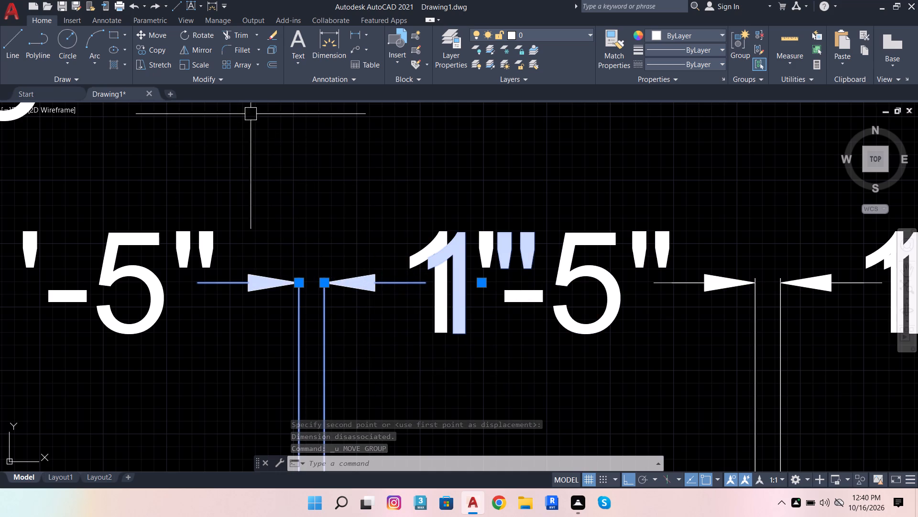
{"action": "left_click", "coordinate": [145, 35]}
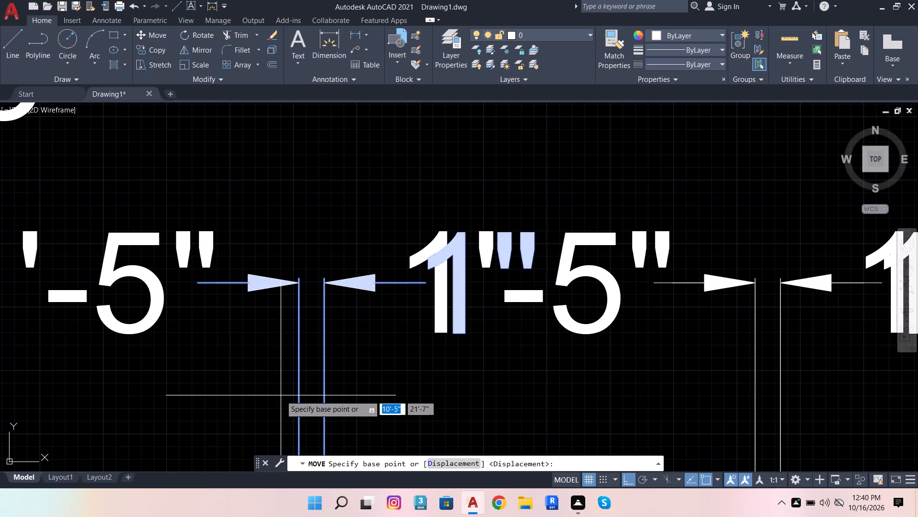
{"action": "left_click", "coordinate": [295, 393]}
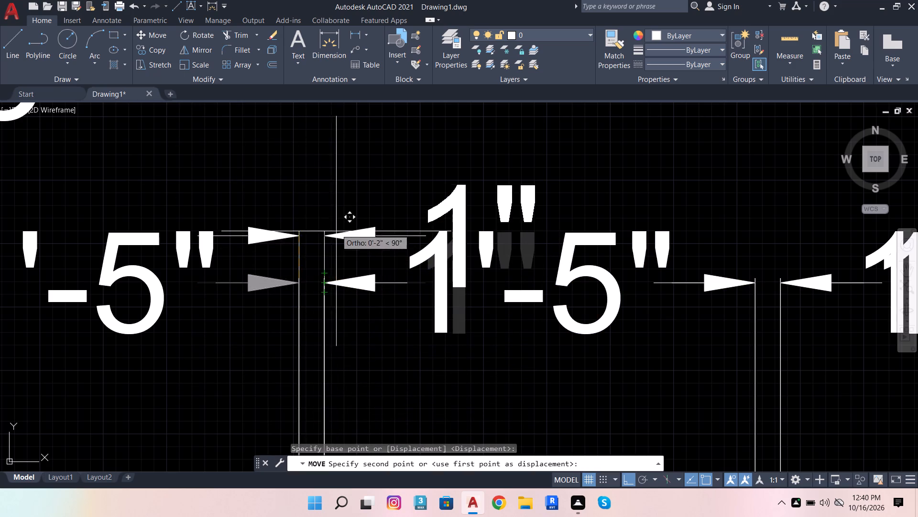
{"action": "scroll", "coordinate": [283, 280], "scroll_direction": "down", "scroll_amount": 2}
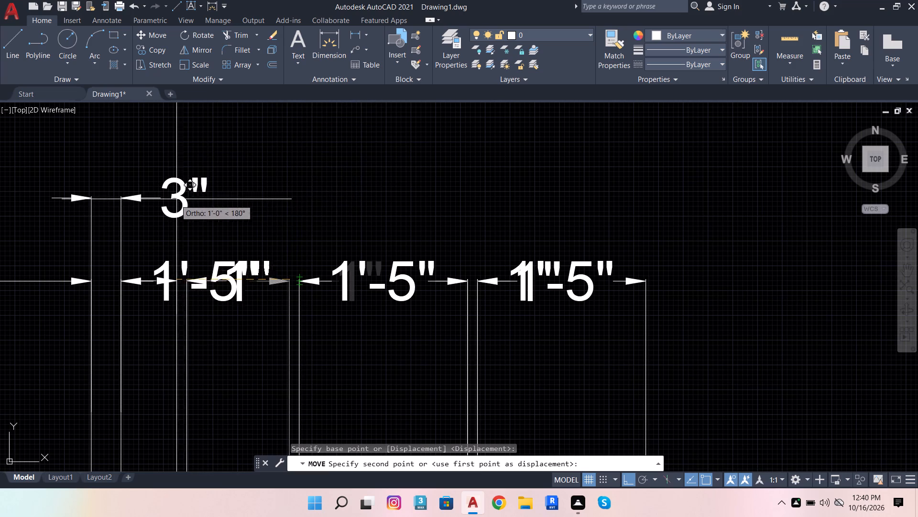
{"action": "left_click", "coordinate": [316, 190]}
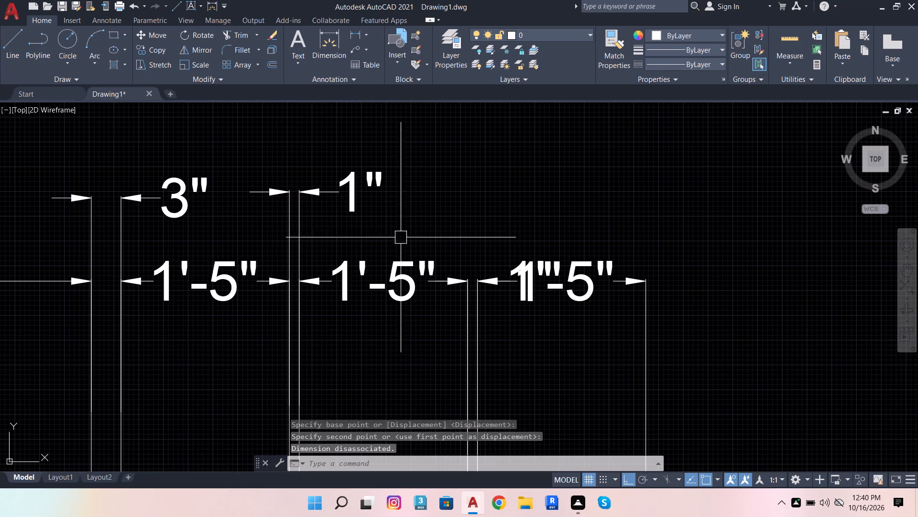
Move the remaining 1" dimension straight up above the row, clear of the last 1'-5" dimension text.
{"action": "scroll", "coordinate": [491, 294], "scroll_direction": "up", "scroll_amount": 1}
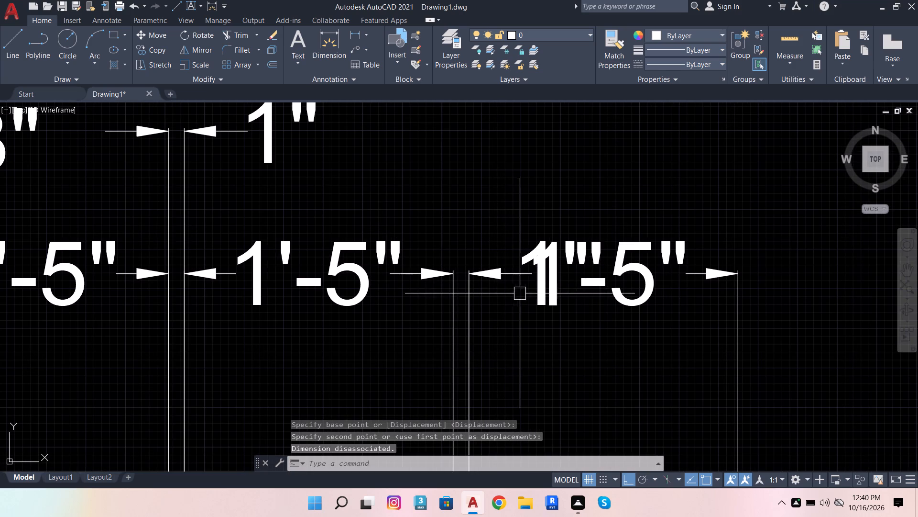
{"action": "left_click", "coordinate": [536, 291]}
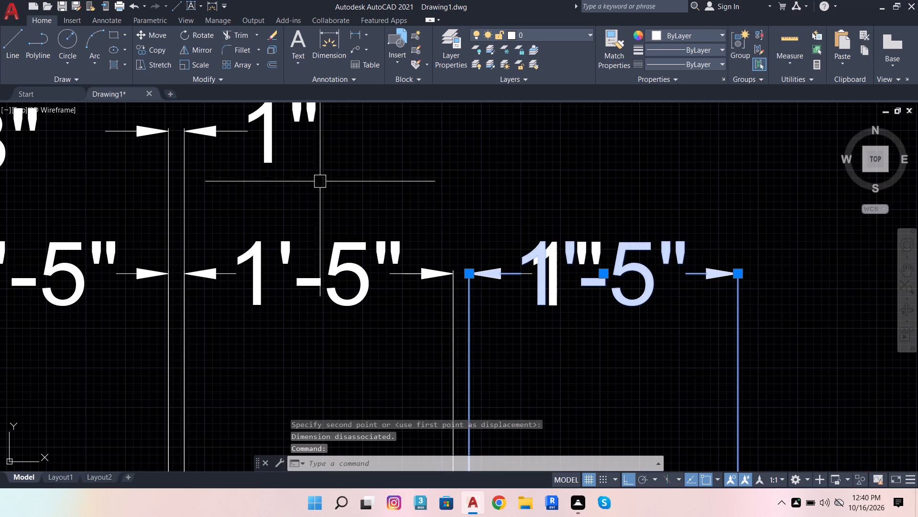
{"action": "left_click", "coordinate": [559, 264]}
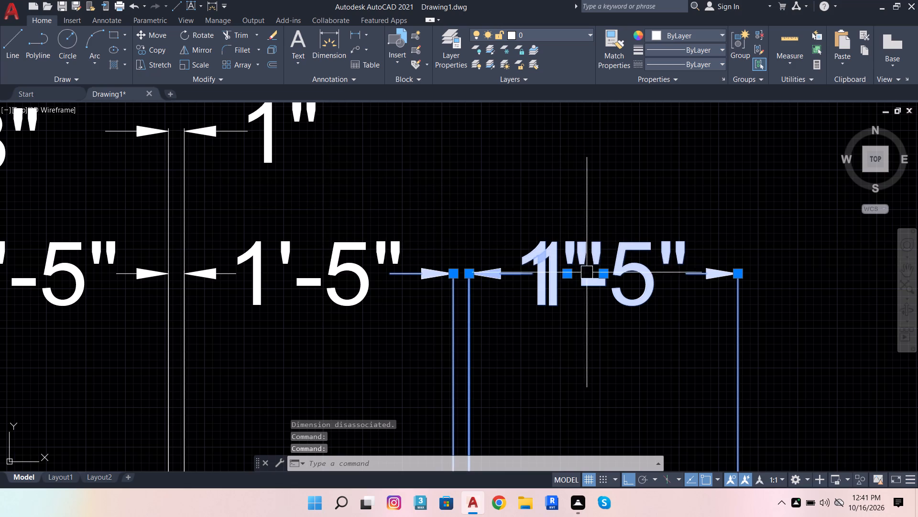
{"action": "left_click", "coordinate": [591, 289], "text": "shift"}
{"action": "left_click", "coordinate": [634, 255], "text": "shift"}
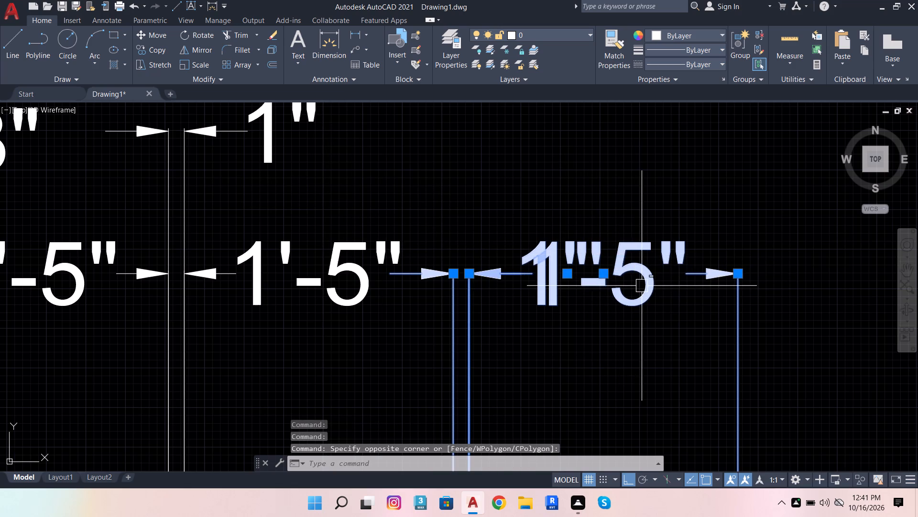
{"action": "left_click", "coordinate": [642, 286], "text": "shift"}
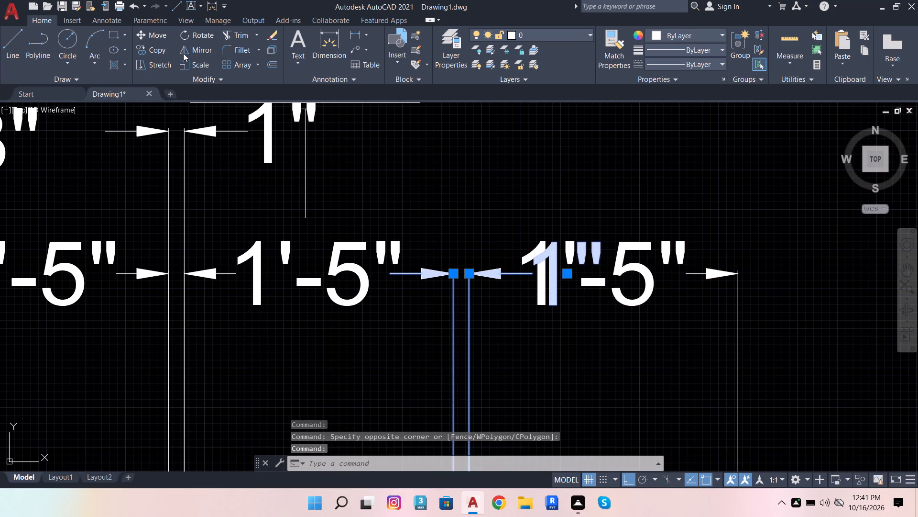
{"action": "left_click", "coordinate": [155, 36]}
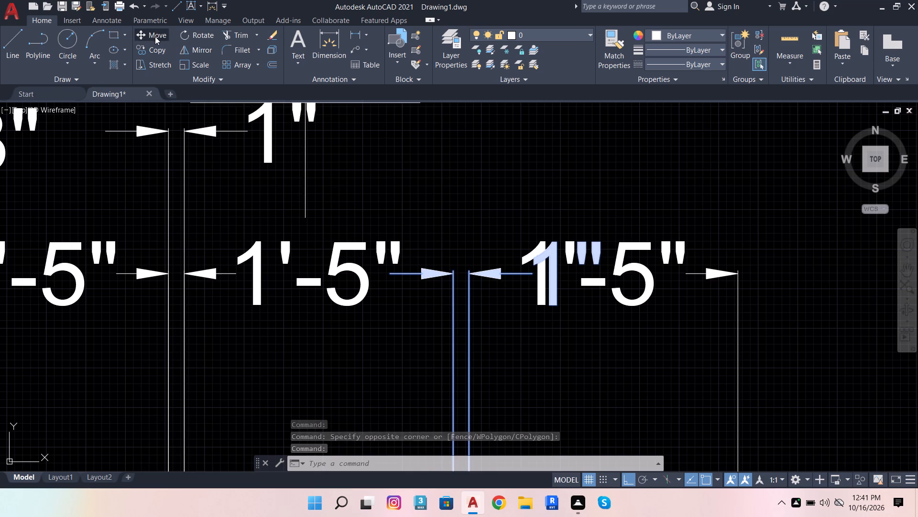
{"action": "left_click", "coordinate": [452, 389]}
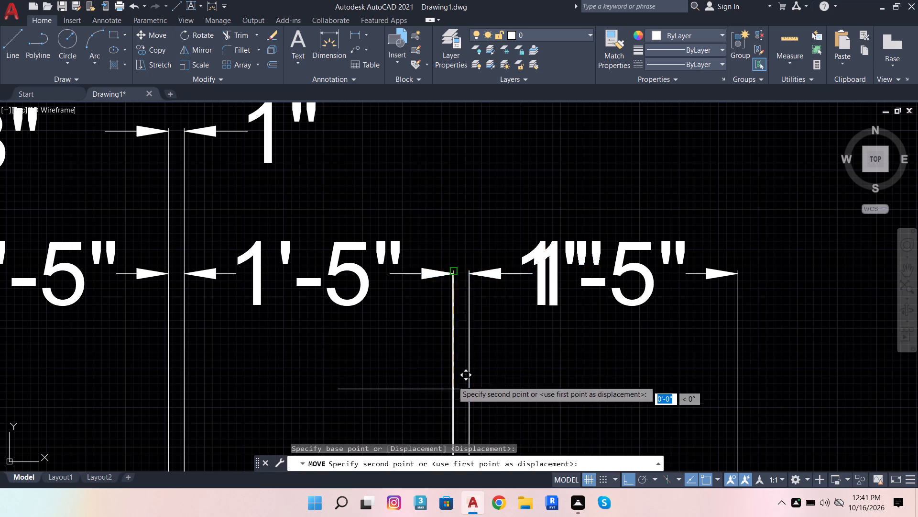
{"action": "left_click", "coordinate": [453, 143]}
Extend the base line from its right endpoint with consecutive horizontal segments of 1", 1'5" and 1", and end the line.
{"action": "scroll", "coordinate": [465, 202], "scroll_direction": "down", "scroll_amount": 2}
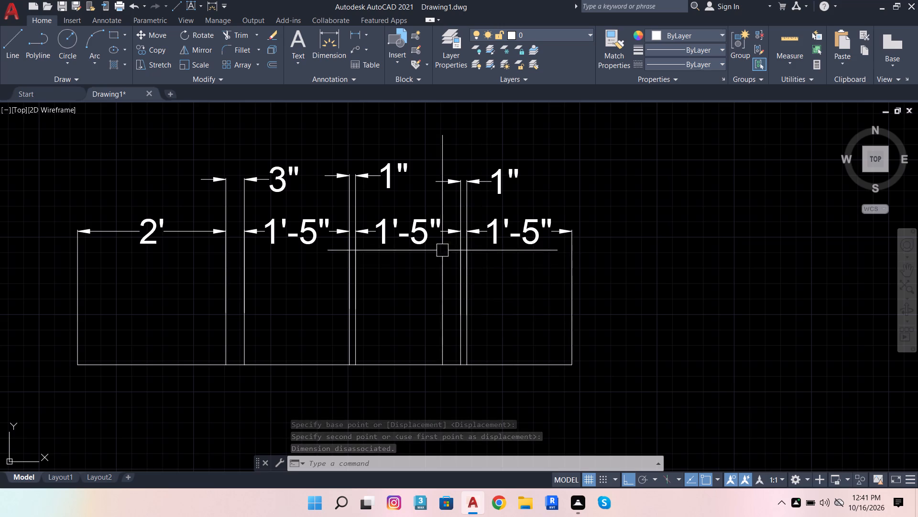
{"action": "left_click", "coordinate": [8, 40]}
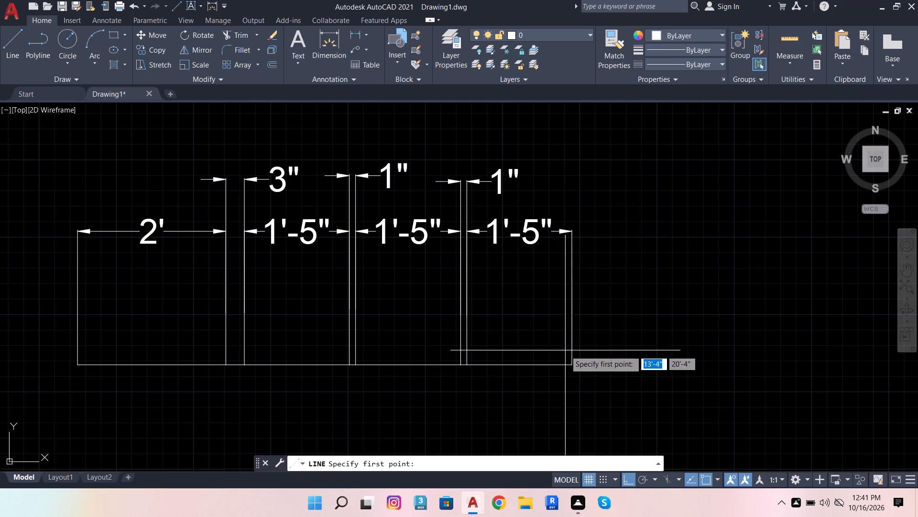
{"action": "left_click", "coordinate": [572, 362]}
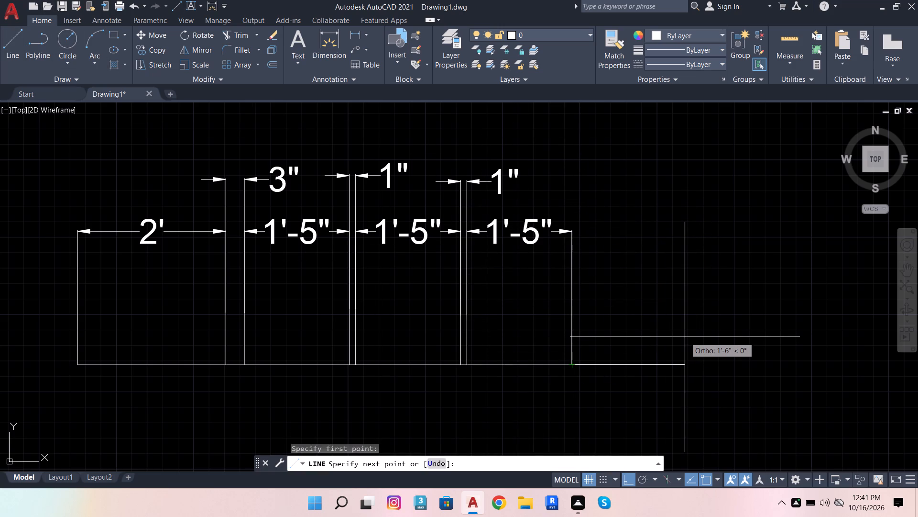
{"action": "key", "text": "1"}
{"action": "key", "text": "Return"}
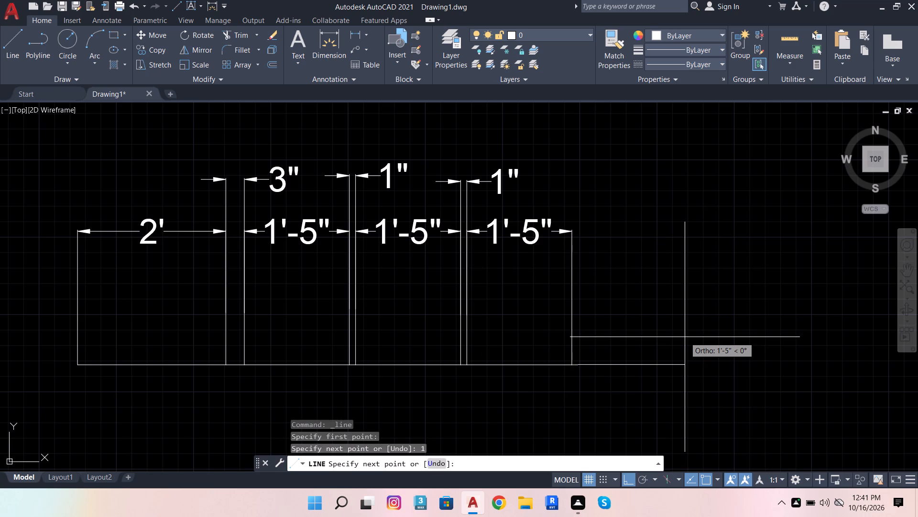
{"action": "type", "text": "1'5"}
{"action": "key", "text": "Return"}
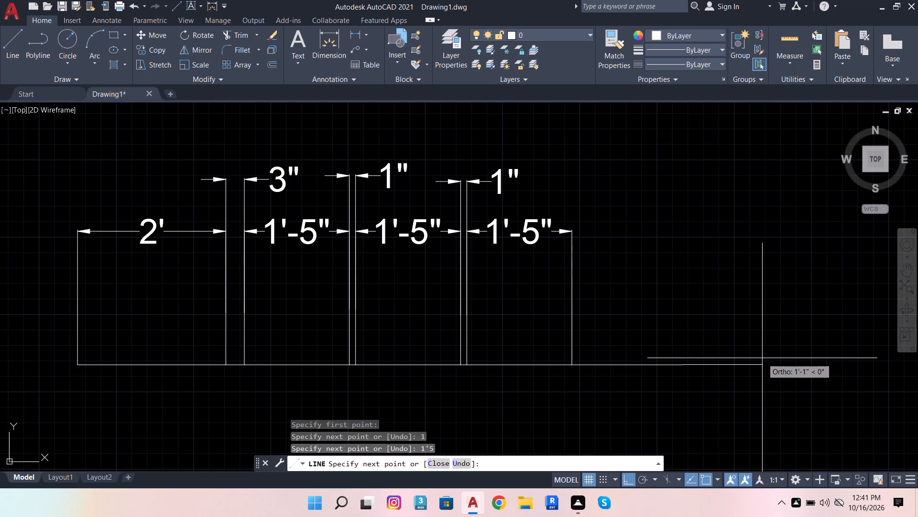
{"action": "key", "text": "1"}
{"action": "key", "text": "Return"}
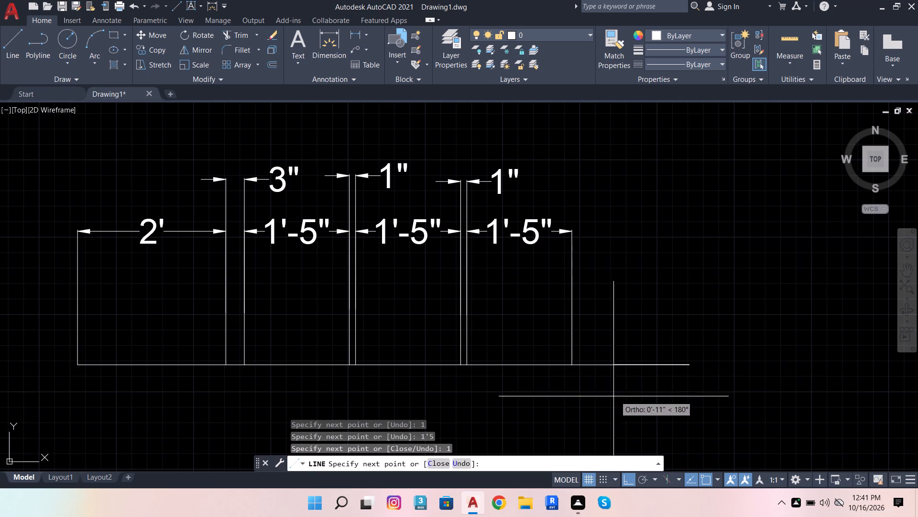
{"action": "scroll", "coordinate": [714, 354], "scroll_direction": "down", "scroll_amount": 1}
{"action": "key", "text": "space"}
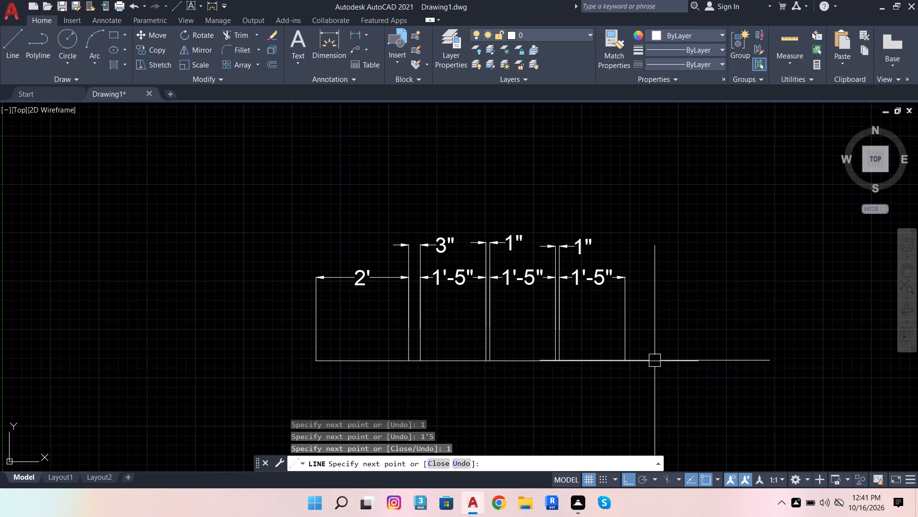
Move all base-line segments beyond the 3" segment 1" horizontally to the right, opening a gap after the 3" segment.
{"action": "scroll", "coordinate": [432, 336], "scroll_direction": "up", "scroll_amount": 2}
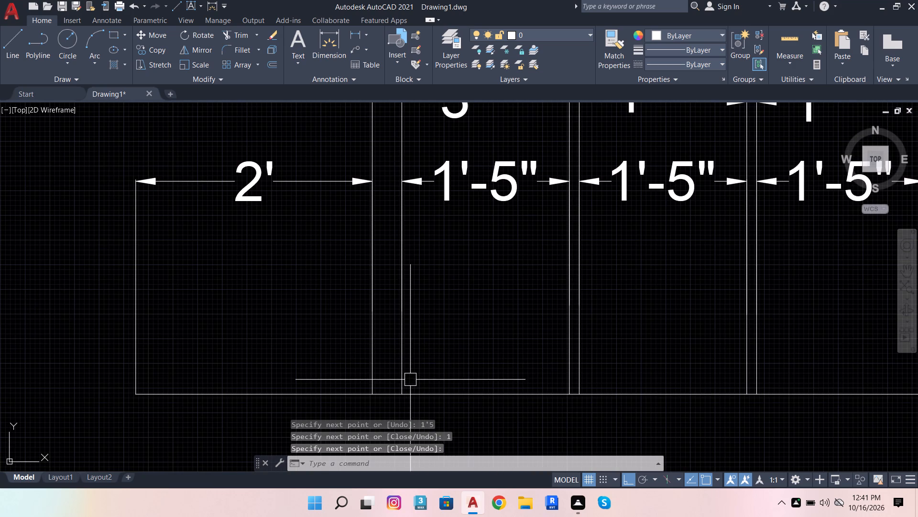
{"action": "left_click", "coordinate": [391, 378]}
{"action": "scroll", "coordinate": [400, 382], "scroll_direction": "down", "scroll_amount": 2}
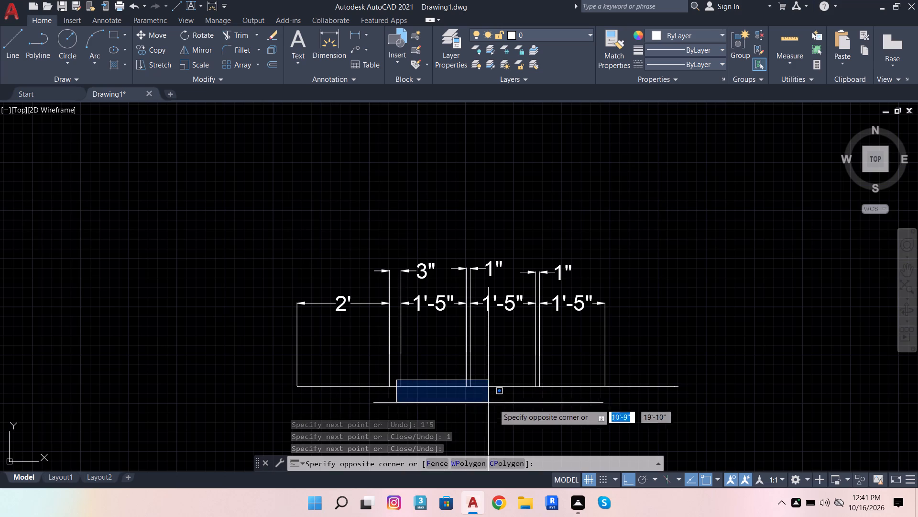
{"action": "left_click", "coordinate": [681, 421]}
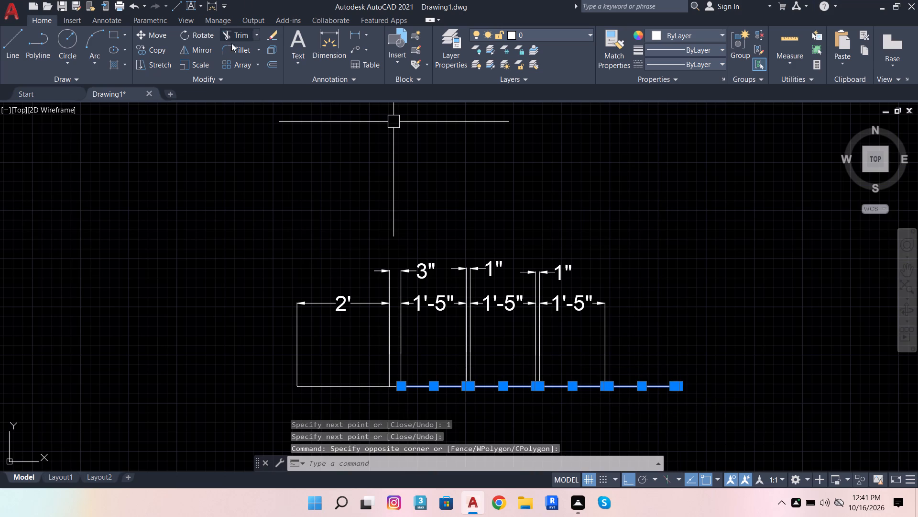
{"action": "left_click", "coordinate": [139, 35]}
{"action": "left_click", "coordinate": [402, 387]}
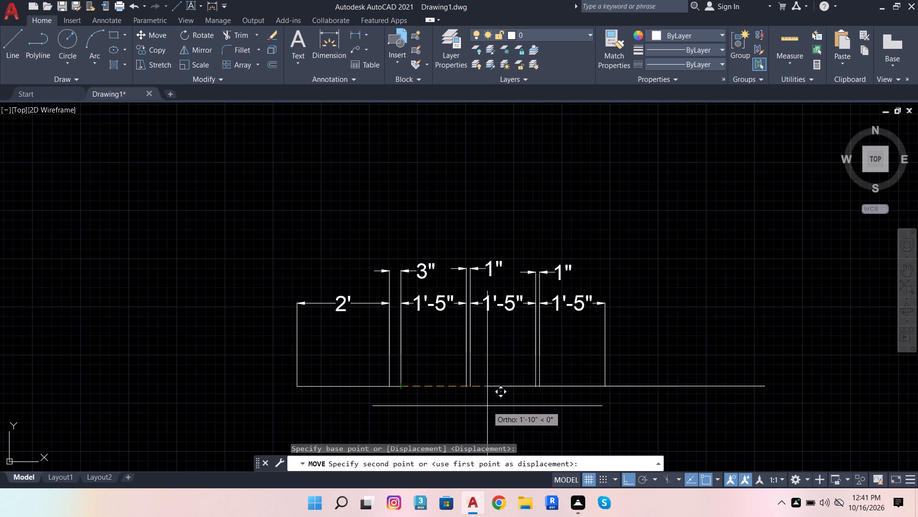
{"action": "key", "text": "1"}
{"action": "key", "text": "Return"}
{"action": "key", "text": "space"}
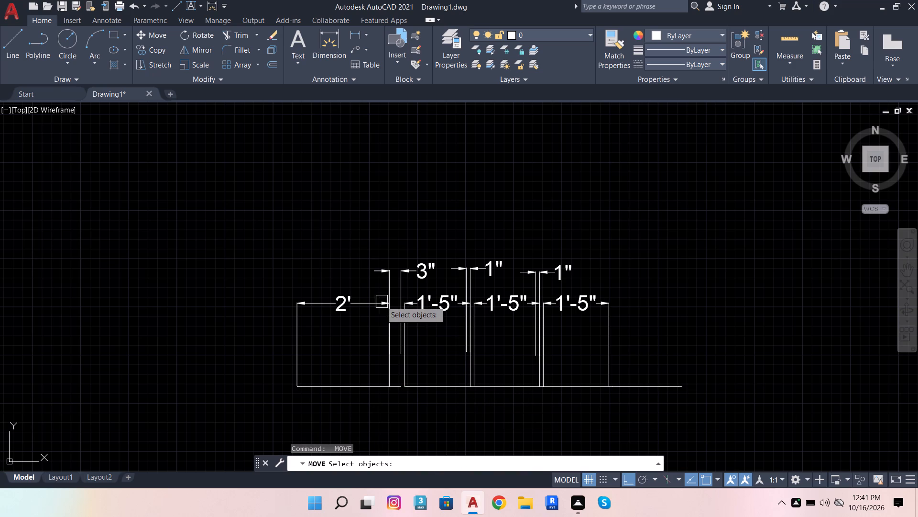
{"action": "key", "text": "Escape"}
{"action": "key", "text": "Escape"}
{"action": "key", "text": "Escape"}
{"action": "key", "text": "Escape"}
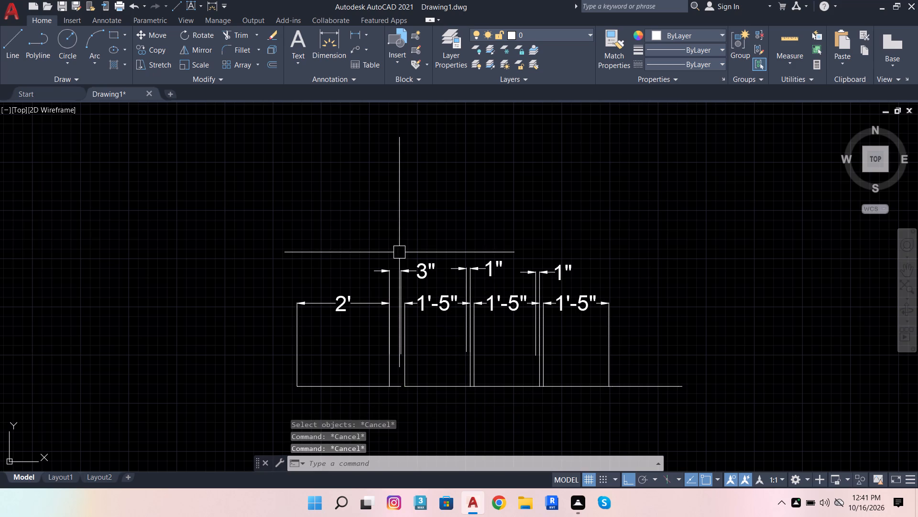
Draw a horizontal line closing the 1" gap between the 3" segment and the shifted segments.
{"action": "scroll", "coordinate": [398, 394], "scroll_direction": "up", "scroll_amount": 1}
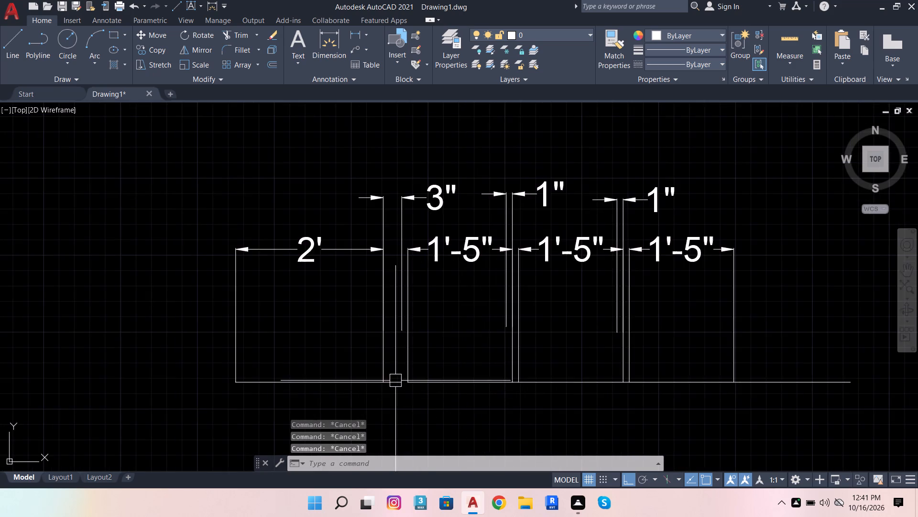
{"action": "scroll", "coordinate": [395, 379], "scroll_direction": "up", "scroll_amount": 2}
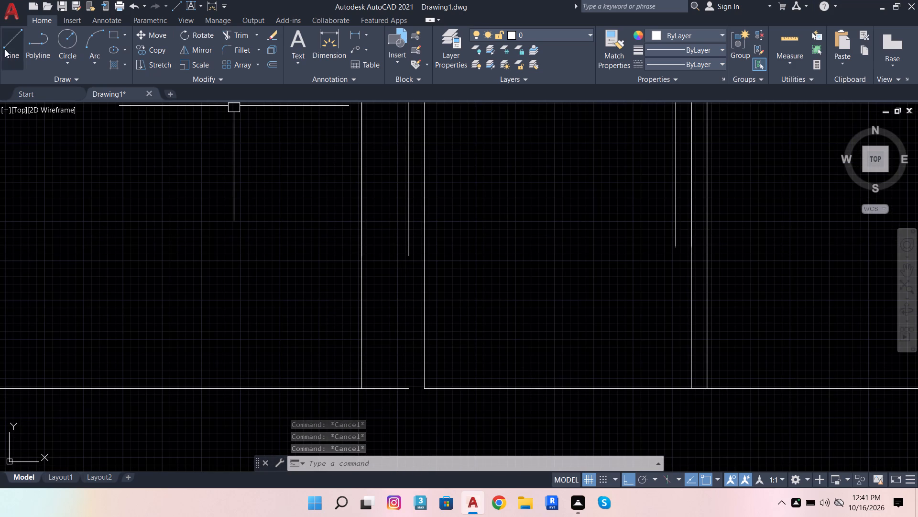
{"action": "left_click", "coordinate": [6, 48]}
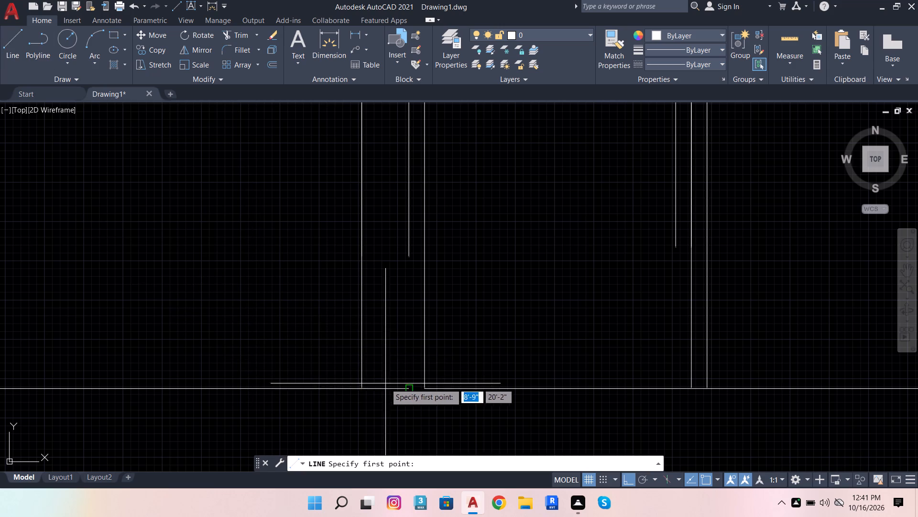
{"action": "left_click", "coordinate": [405, 389]}
{"action": "double_click", "coordinate": [420, 389]}
{"action": "key", "text": "Escape"}
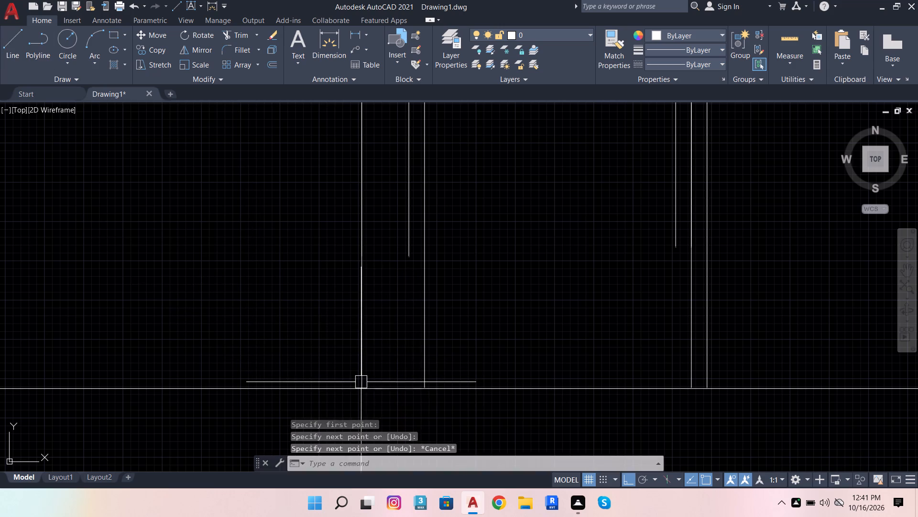
Delete all the existing dimensions above the base line, keeping the line segments.
{"action": "scroll", "coordinate": [359, 382], "scroll_direction": "down", "scroll_amount": 5}
{"action": "scroll", "coordinate": [374, 387], "scroll_direction": "up", "scroll_amount": 2}
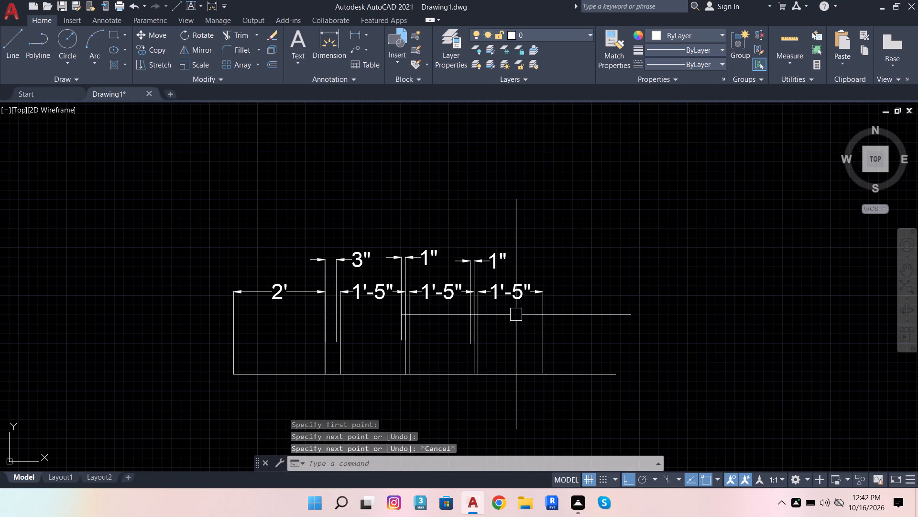
{"action": "scroll", "coordinate": [516, 315], "scroll_direction": "up", "scroll_amount": 1}
{"action": "left_click", "coordinate": [485, 219]}
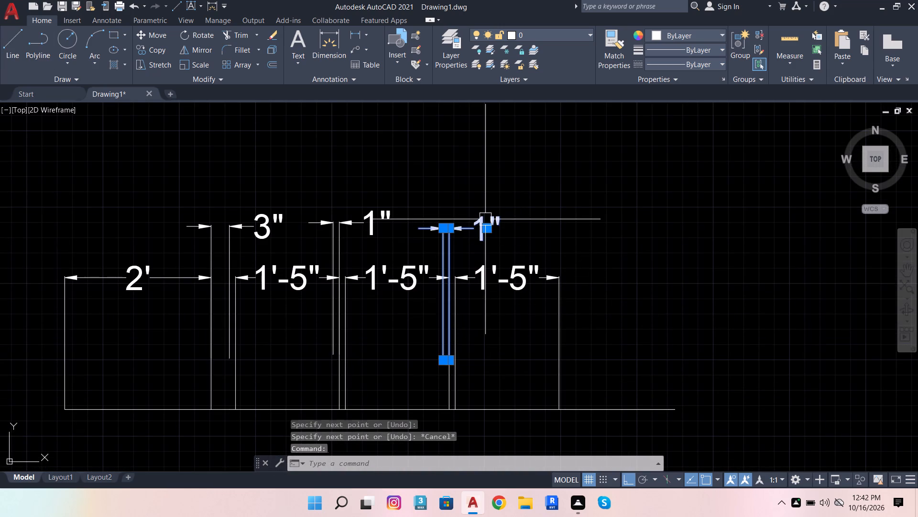
{"action": "key", "text": "Escape"}
{"action": "key", "text": "Escape"}
{"action": "left_click", "coordinate": [592, 296]}
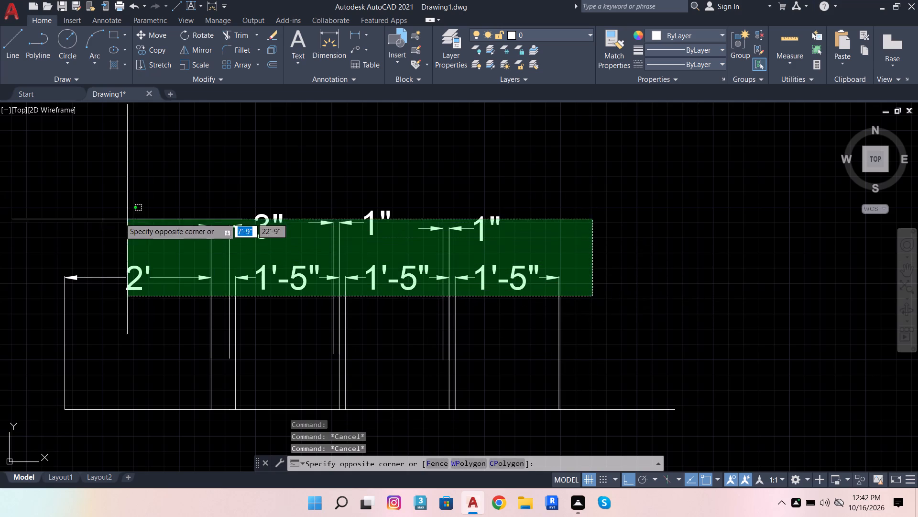
{"action": "left_click_drag", "start_coordinate": [60, 207], "coordinate": [67, 204]}
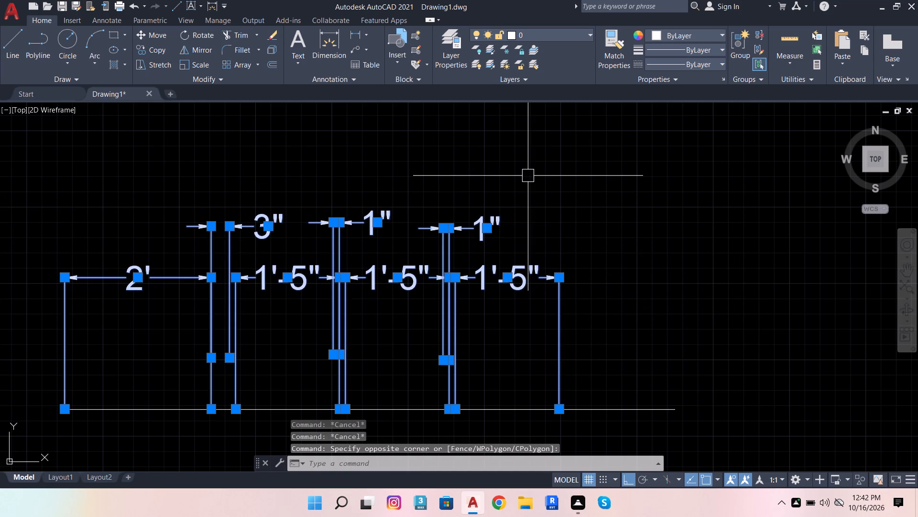
{"action": "key", "text": "shift+Delete"}
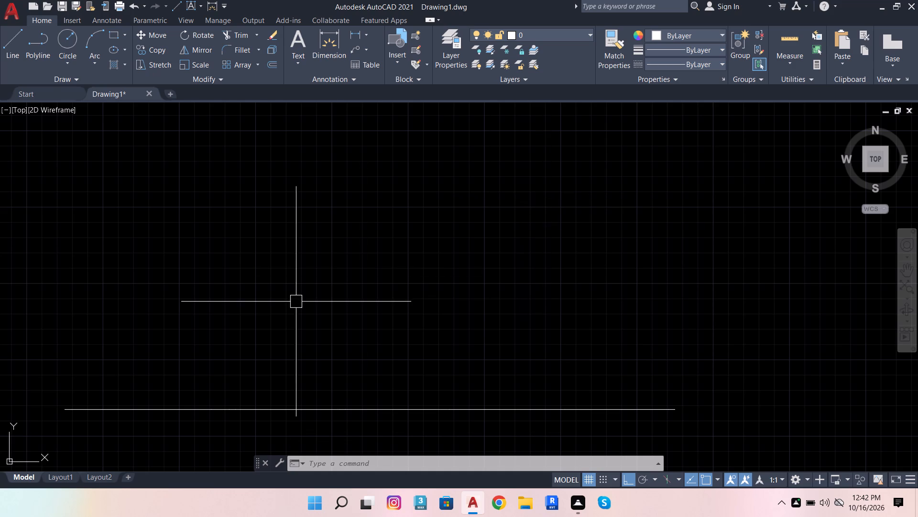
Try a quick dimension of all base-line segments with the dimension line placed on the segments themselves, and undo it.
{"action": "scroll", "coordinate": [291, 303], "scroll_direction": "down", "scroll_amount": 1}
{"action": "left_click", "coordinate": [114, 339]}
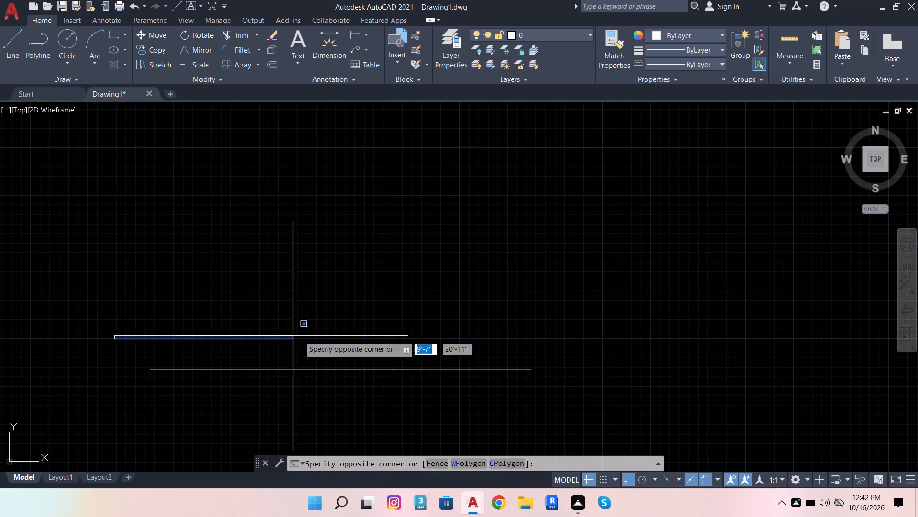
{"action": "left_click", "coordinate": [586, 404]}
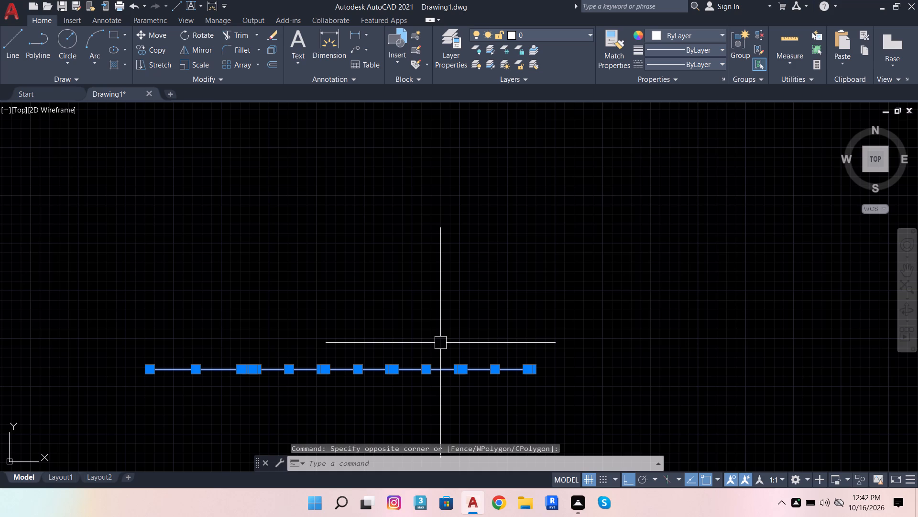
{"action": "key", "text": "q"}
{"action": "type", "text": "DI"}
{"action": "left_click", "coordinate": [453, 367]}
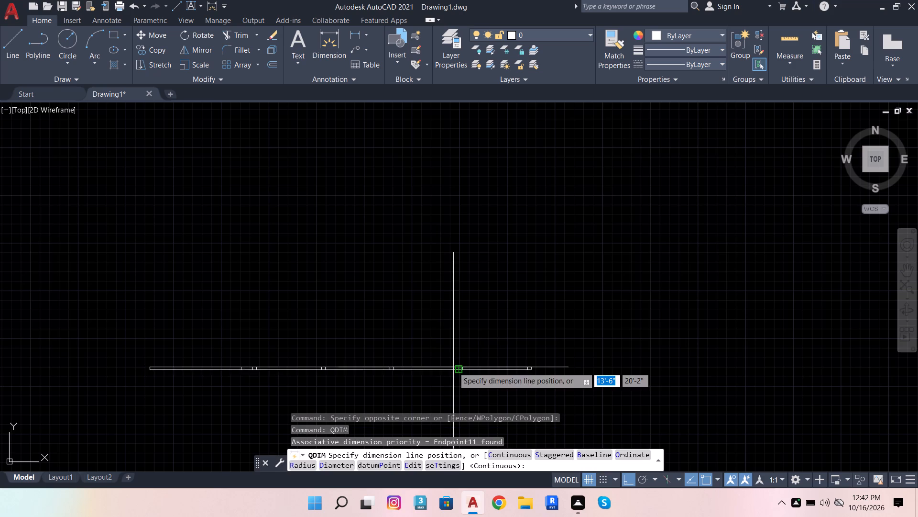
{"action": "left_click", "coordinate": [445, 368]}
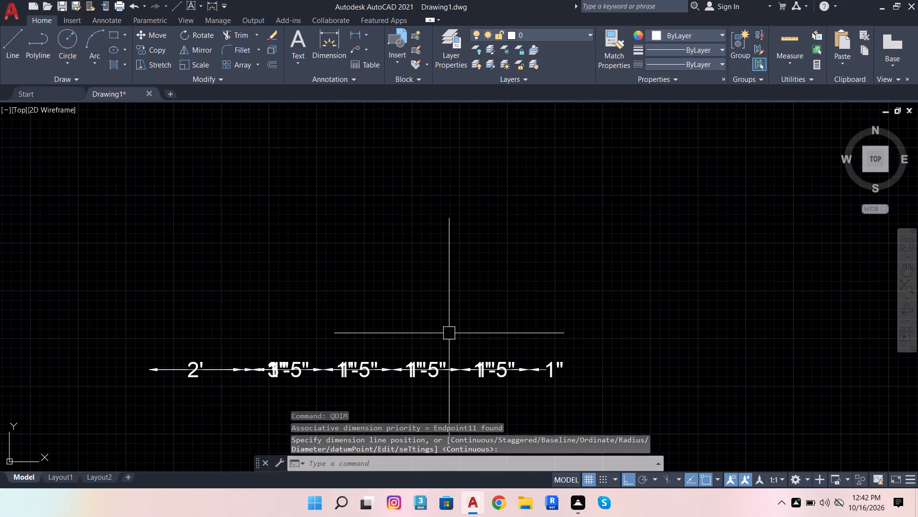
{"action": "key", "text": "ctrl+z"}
Create continuous quick dimensions (QDIM) for all base-line segments, placing the dimension row clear above the line.
{"action": "double_click", "coordinate": [45, 302]}
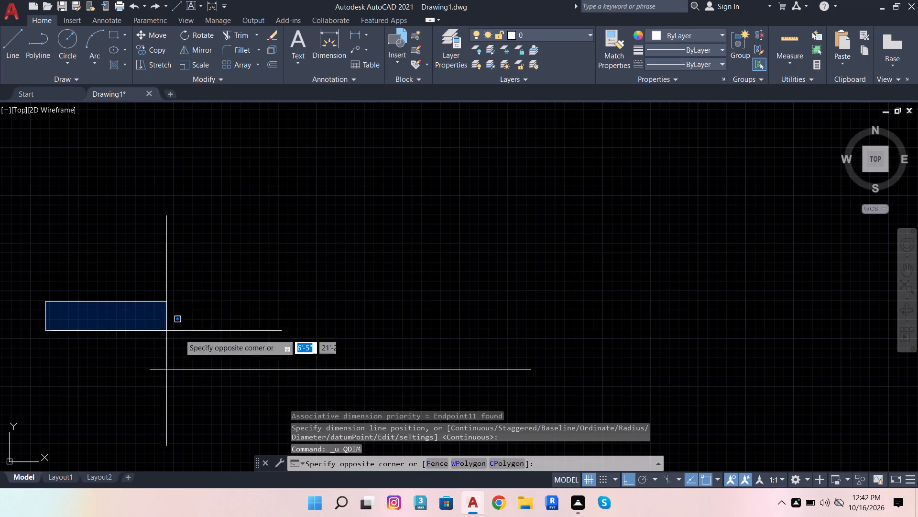
{"action": "double_click", "coordinate": [686, 398]}
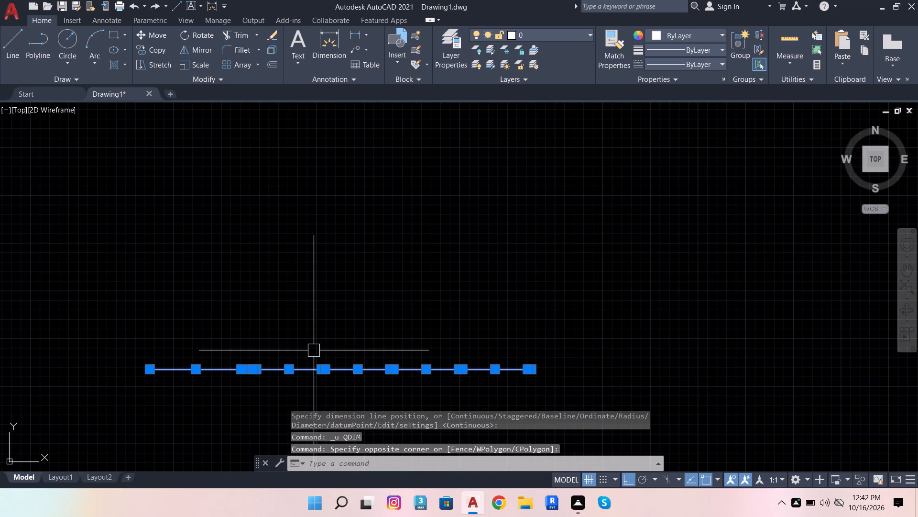
{"action": "key", "text": "q"}
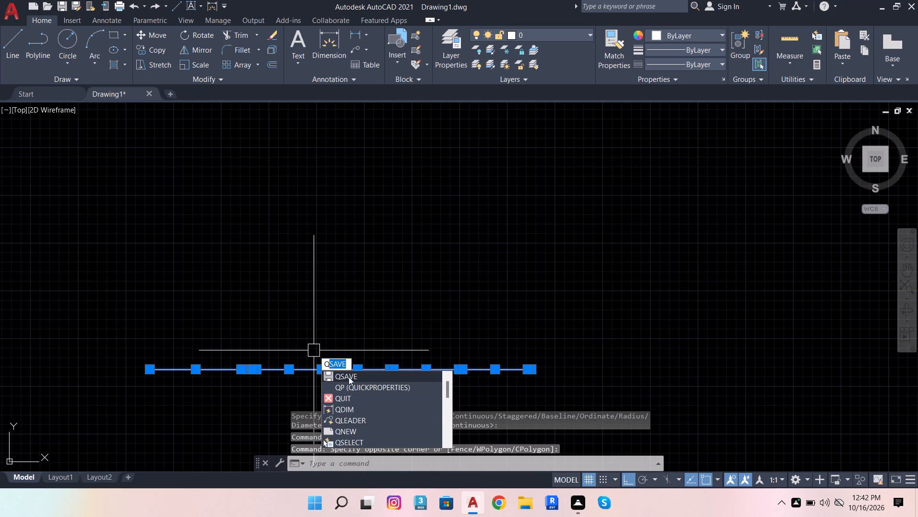
{"action": "left_click", "coordinate": [350, 407]}
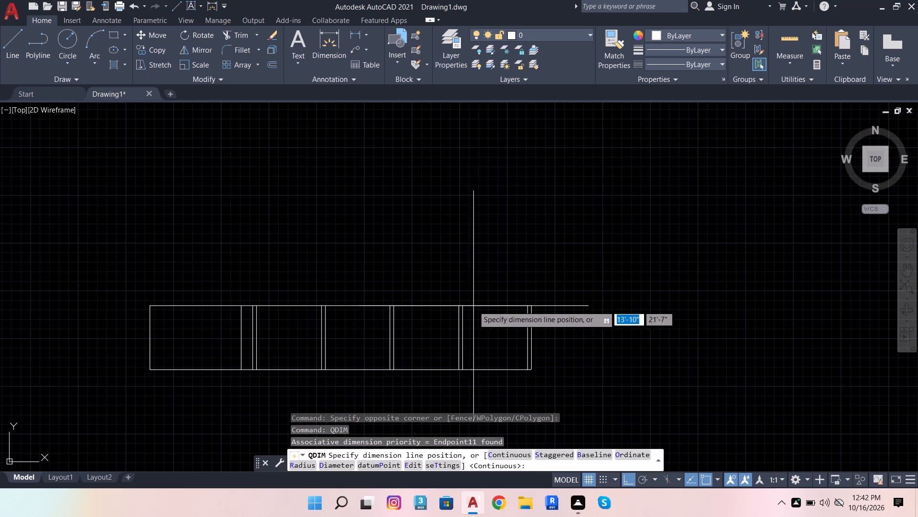
{"action": "left_click", "coordinate": [468, 317]}
{"action": "scroll", "coordinate": [439, 329], "scroll_direction": "up", "scroll_amount": 2}
{"action": "key", "text": "Escape"}
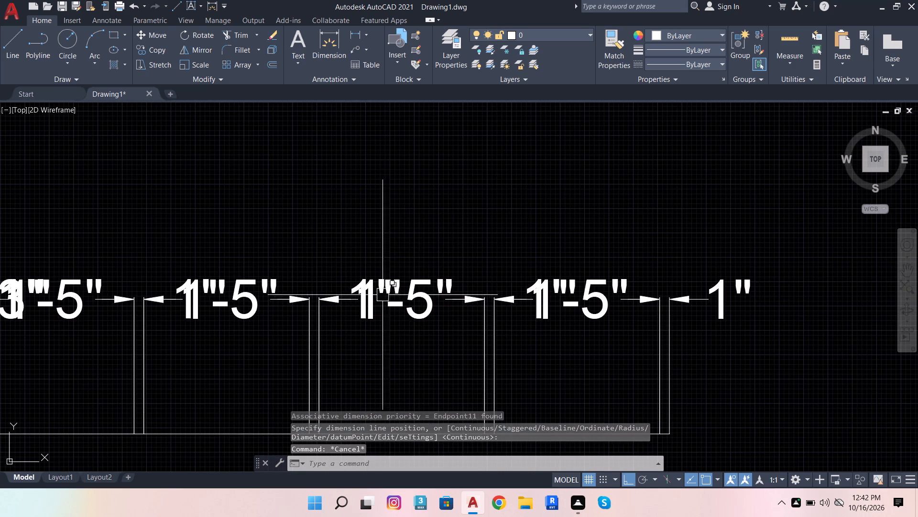
Move the 1" dimension between the second and third 1'-5" dimensions straight up above the row, clear of the overlapping text.
{"action": "scroll", "coordinate": [347, 291], "scroll_direction": "up", "scroll_amount": 2}
{"action": "left_click", "coordinate": [354, 293]}
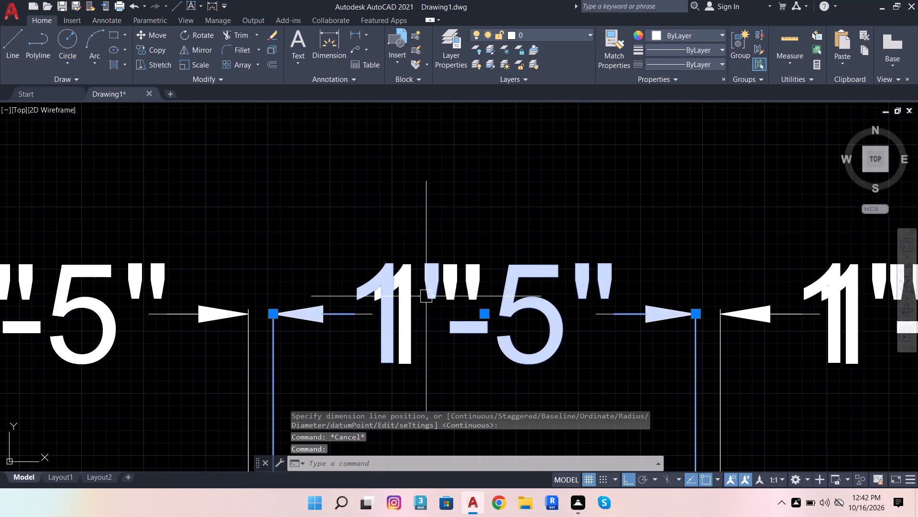
{"action": "key", "text": "Escape"}
{"action": "left_click", "coordinate": [410, 356]}
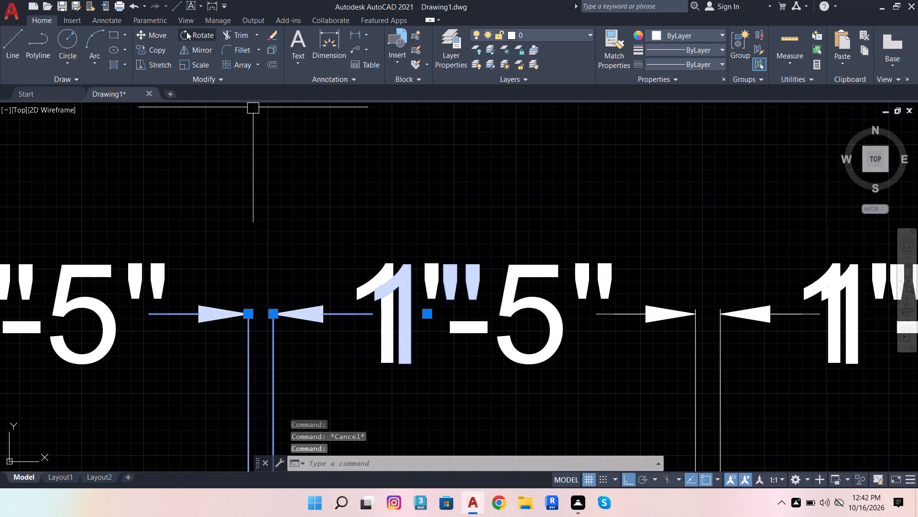
{"action": "left_click", "coordinate": [151, 37]}
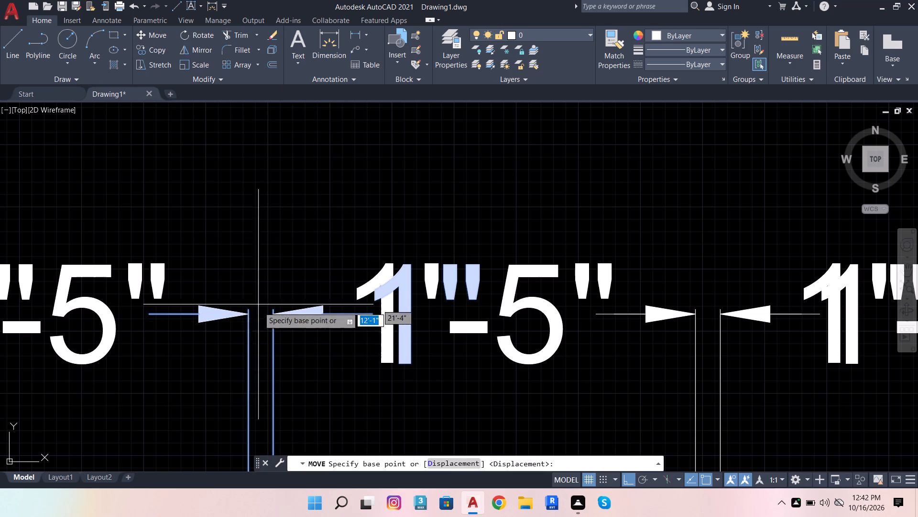
{"action": "double_click", "coordinate": [275, 346]}
{"action": "left_click", "coordinate": [293, 148]}
{"action": "scroll", "coordinate": [319, 187], "scroll_direction": "down", "scroll_amount": 3}
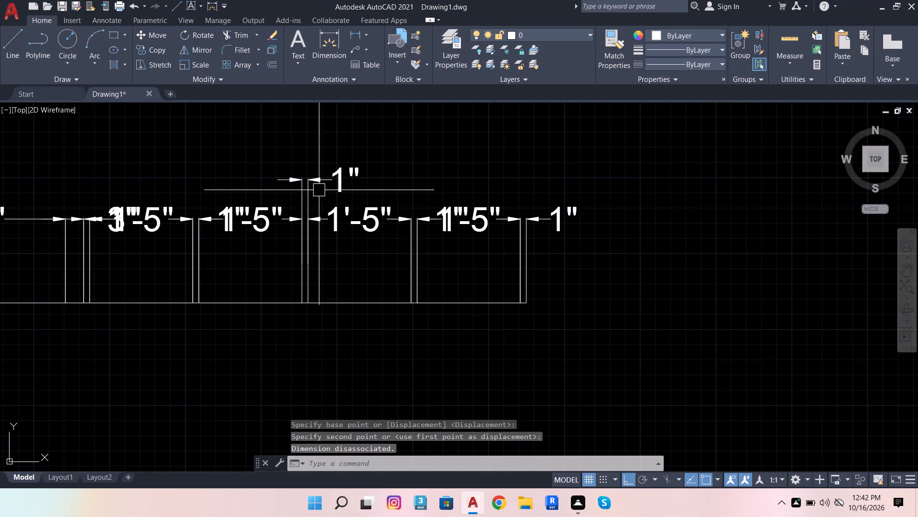
Move the 1" dimension between the third and fourth 1'-5" dimensions straight up about 6", clear of the overlapping text.
{"action": "scroll", "coordinate": [393, 205], "scroll_direction": "up", "scroll_amount": 3}
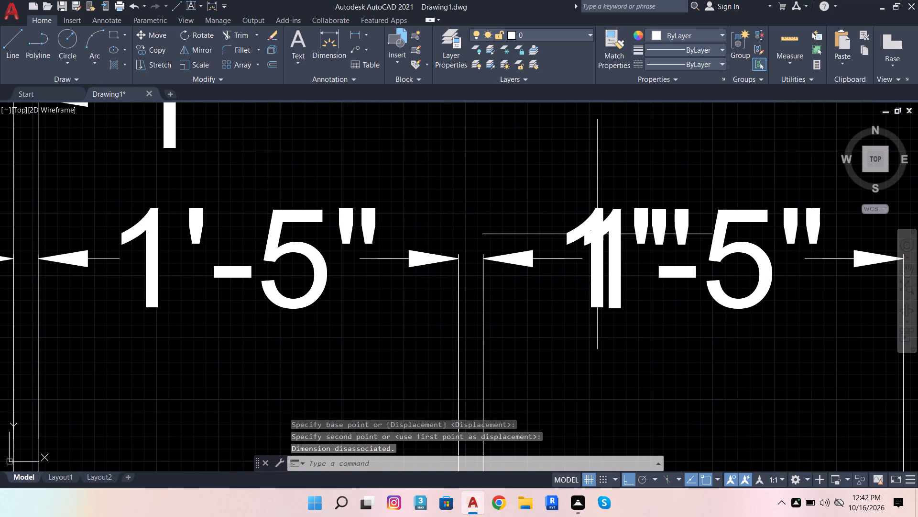
{"action": "left_click", "coordinate": [594, 305]}
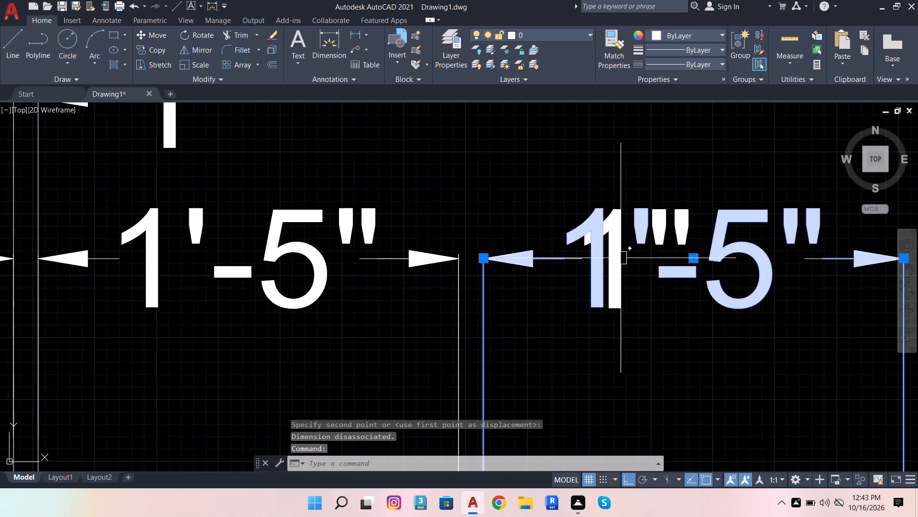
{"action": "left_click", "coordinate": [624, 273]}
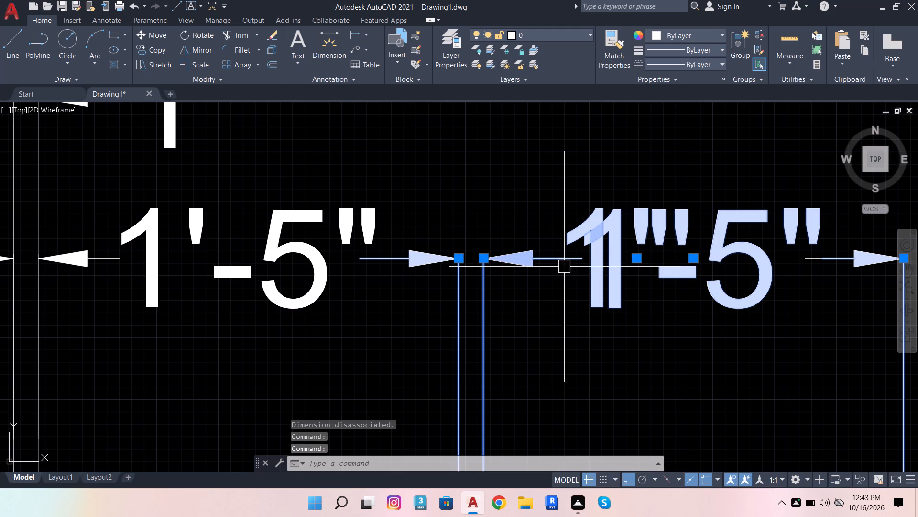
{"action": "left_click", "coordinate": [587, 286], "text": "shift"}
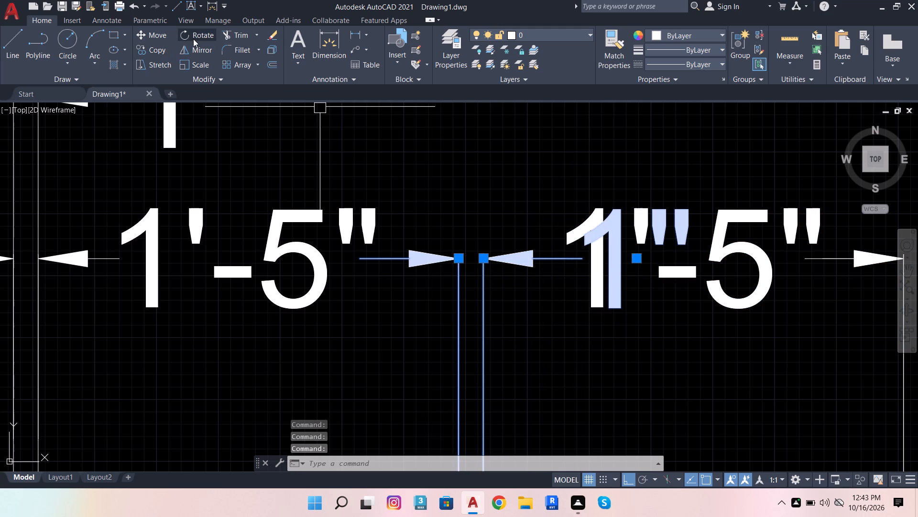
{"action": "left_click", "coordinate": [157, 38]}
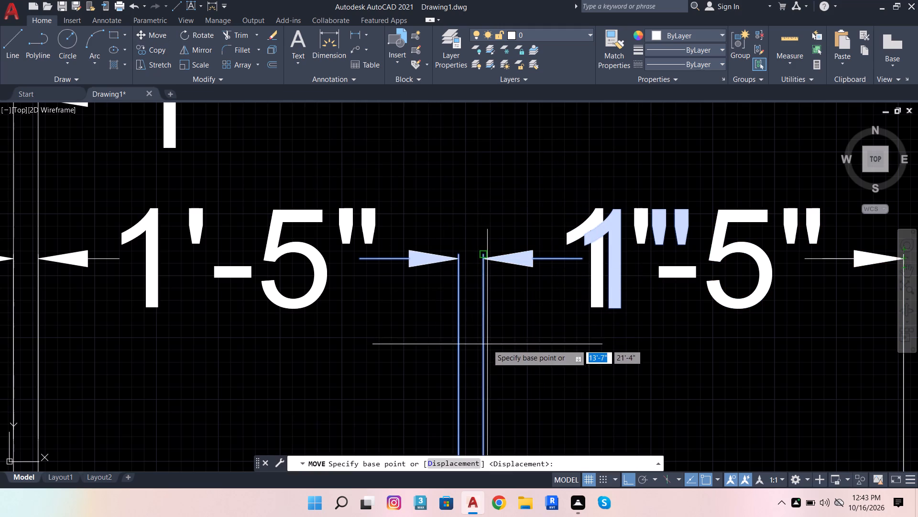
{"action": "left_click", "coordinate": [487, 344]}
{"action": "scroll", "coordinate": [488, 184], "scroll_direction": "down", "scroll_amount": 3}
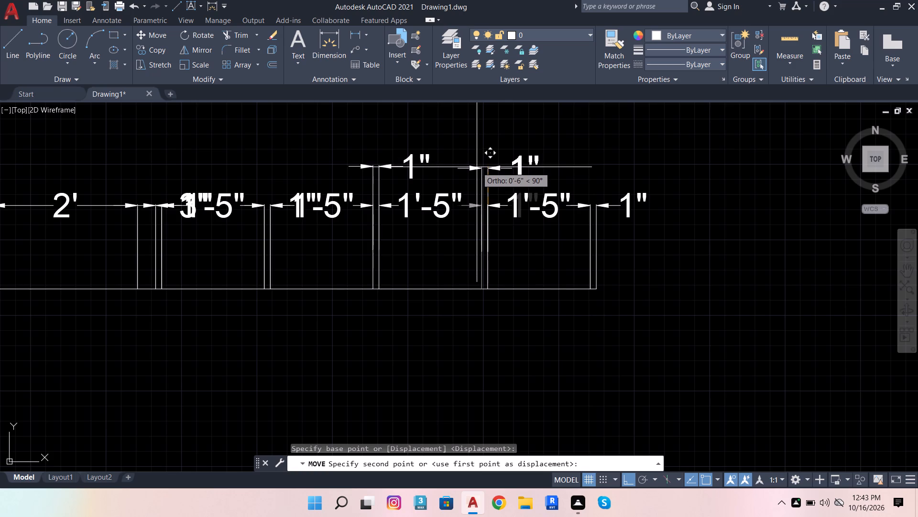
{"action": "left_click", "coordinate": [477, 167]}
{"action": "scroll", "coordinate": [591, 222], "scroll_direction": "down", "scroll_amount": 1}
{"action": "scroll", "coordinate": [395, 210], "scroll_direction": "up", "scroll_amount": 2}
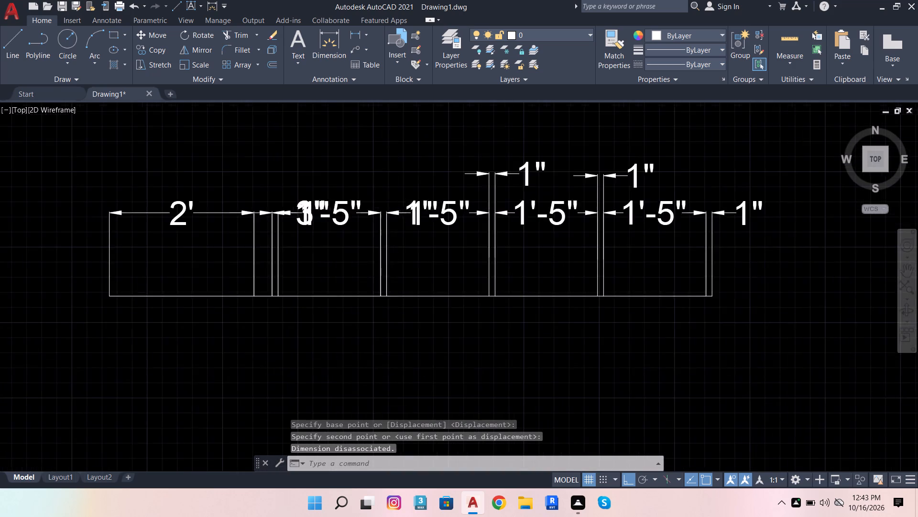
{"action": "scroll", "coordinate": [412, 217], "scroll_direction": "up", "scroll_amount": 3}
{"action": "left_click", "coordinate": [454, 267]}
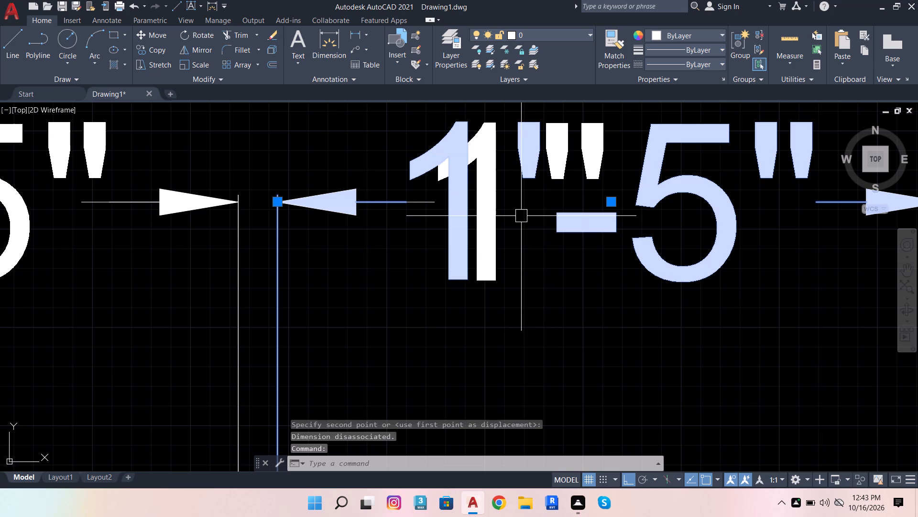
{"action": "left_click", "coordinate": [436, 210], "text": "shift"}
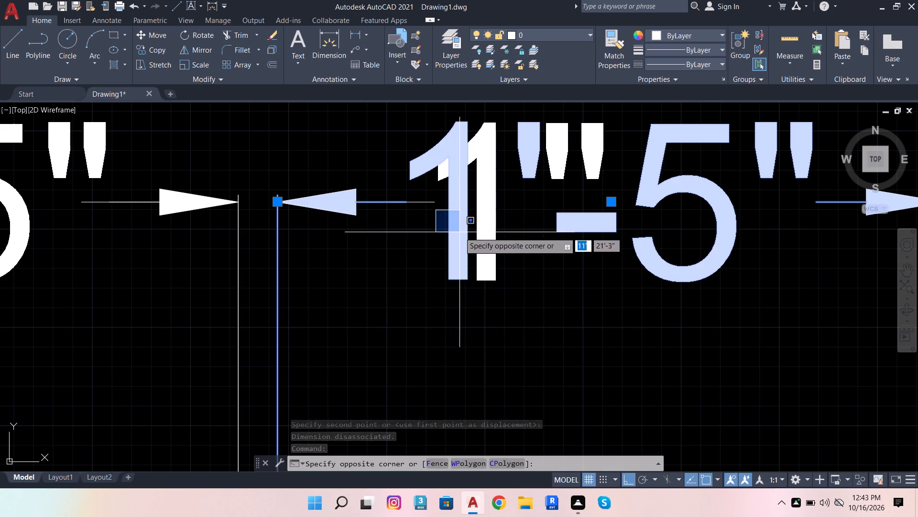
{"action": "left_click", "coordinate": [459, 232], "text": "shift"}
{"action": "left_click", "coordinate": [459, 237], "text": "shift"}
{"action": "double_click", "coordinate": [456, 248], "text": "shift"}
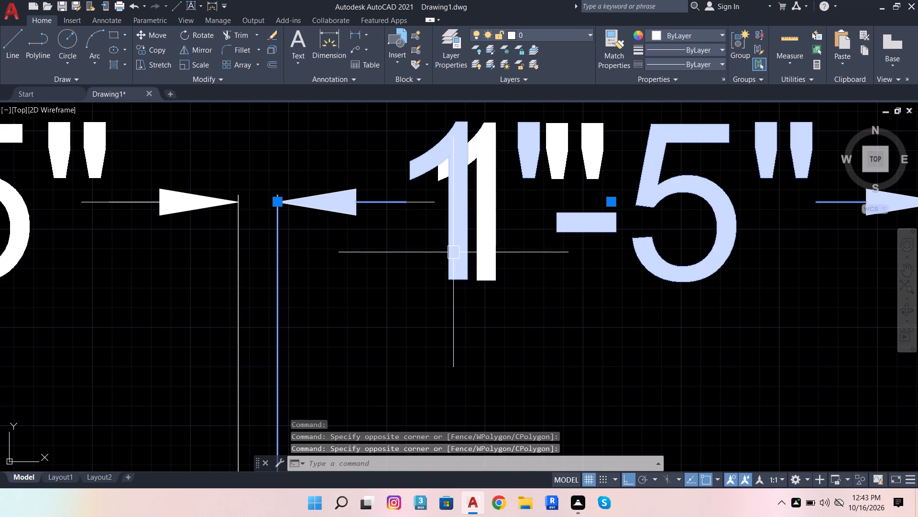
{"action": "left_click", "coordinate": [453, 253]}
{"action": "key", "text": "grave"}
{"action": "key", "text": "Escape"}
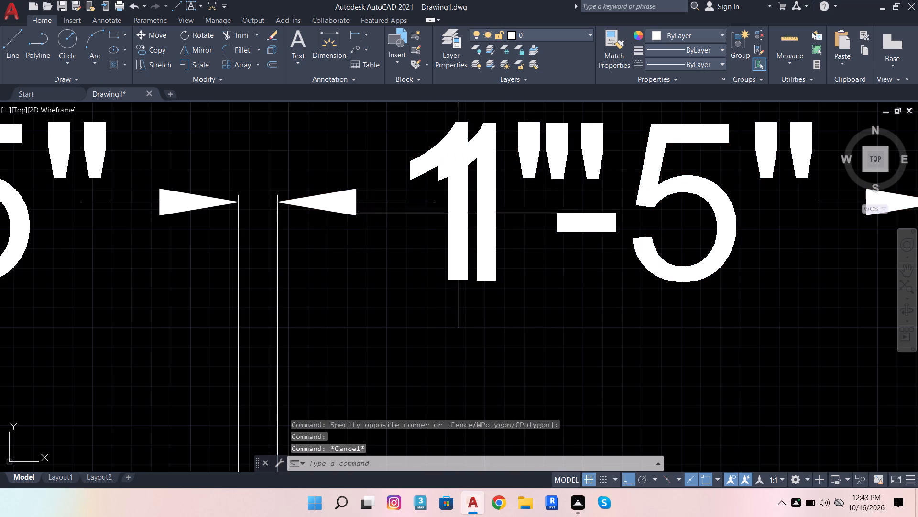
Move the 1" dimension between the first and second 1'-5" dimensions straight up about 6", clear of the overlapping text.
{"action": "left_click", "coordinate": [492, 246]}
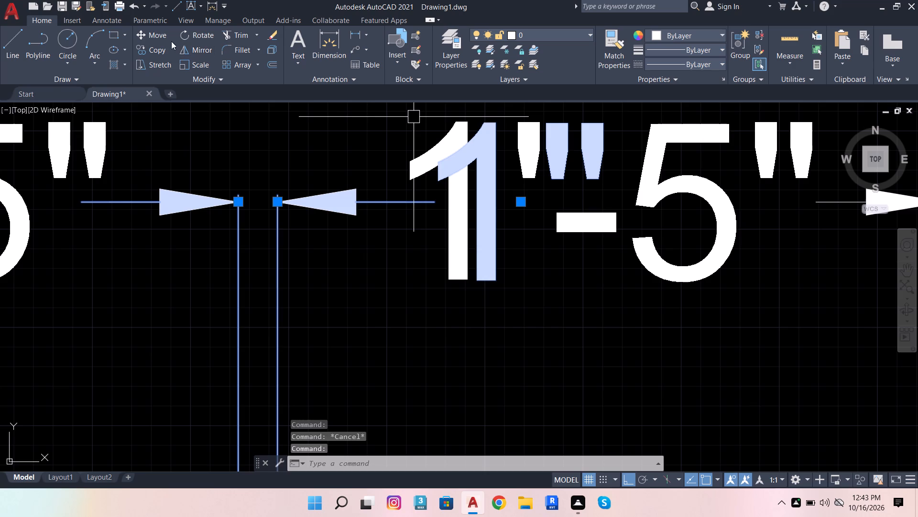
{"action": "left_click", "coordinate": [159, 35]}
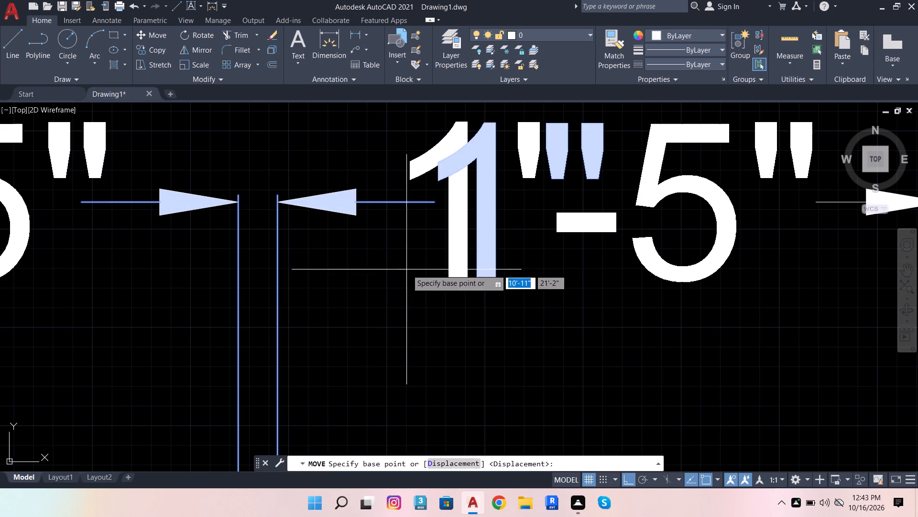
{"action": "left_click", "coordinate": [452, 340]}
{"action": "scroll", "coordinate": [447, 220], "scroll_direction": "down", "scroll_amount": 5}
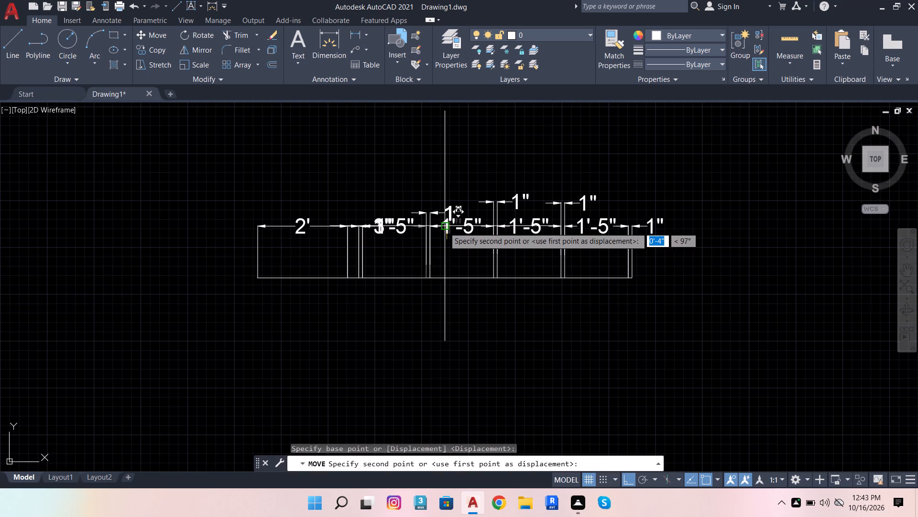
{"action": "scroll", "coordinate": [444, 227], "scroll_direction": "up", "scroll_amount": 2}
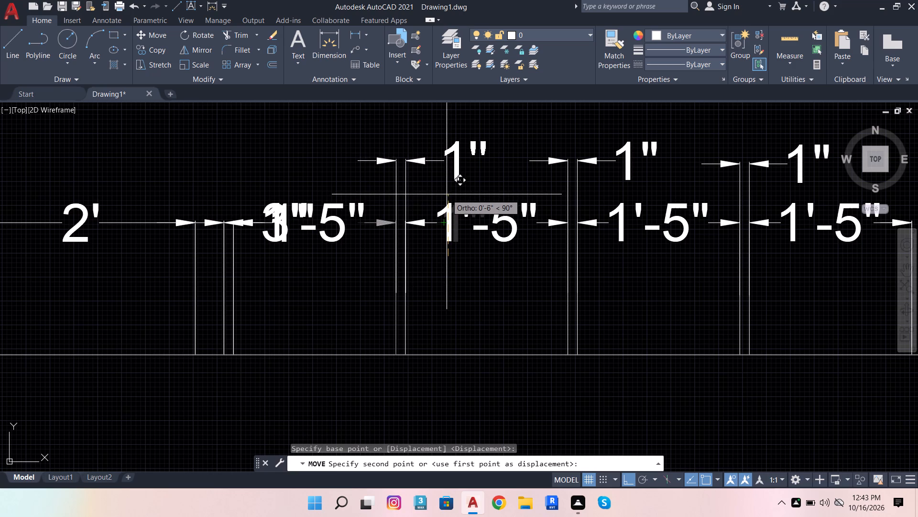
{"action": "left_click", "coordinate": [446, 195]}
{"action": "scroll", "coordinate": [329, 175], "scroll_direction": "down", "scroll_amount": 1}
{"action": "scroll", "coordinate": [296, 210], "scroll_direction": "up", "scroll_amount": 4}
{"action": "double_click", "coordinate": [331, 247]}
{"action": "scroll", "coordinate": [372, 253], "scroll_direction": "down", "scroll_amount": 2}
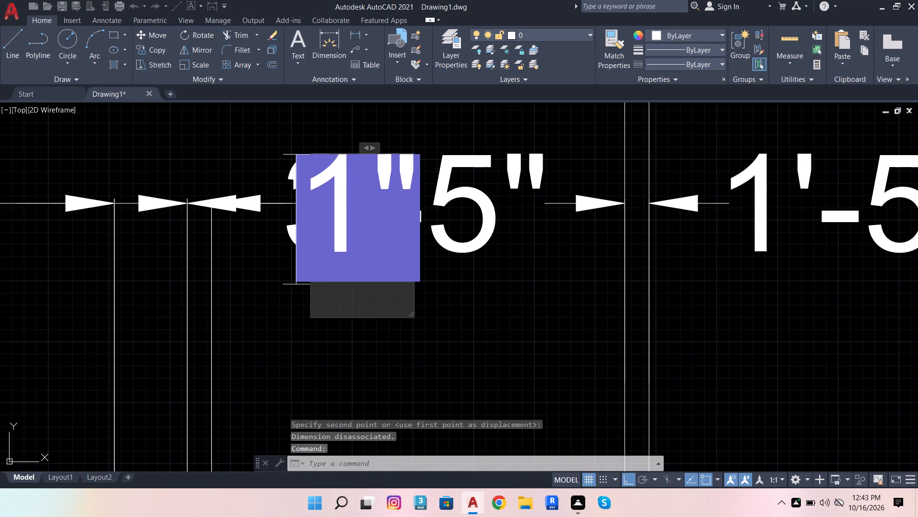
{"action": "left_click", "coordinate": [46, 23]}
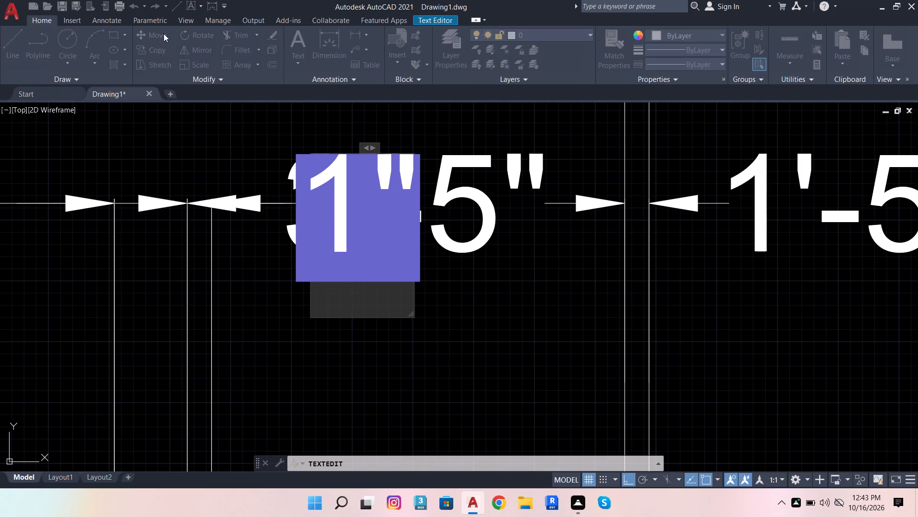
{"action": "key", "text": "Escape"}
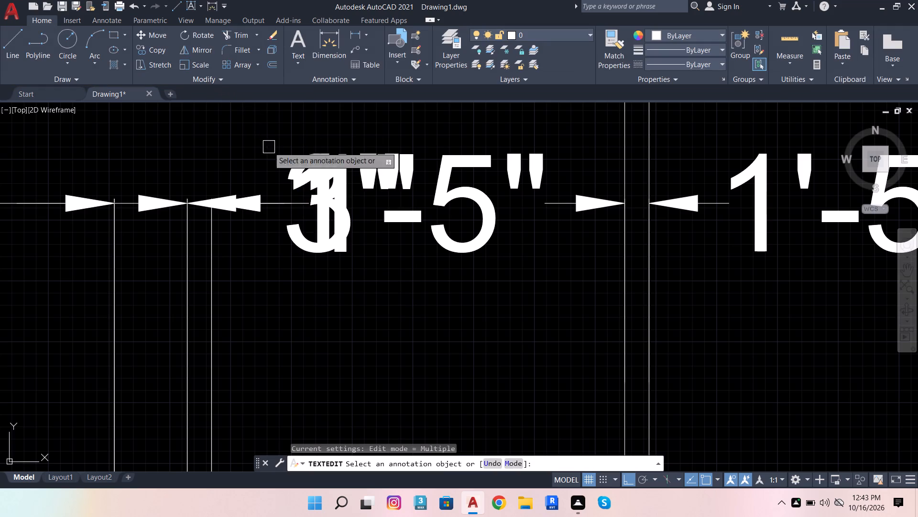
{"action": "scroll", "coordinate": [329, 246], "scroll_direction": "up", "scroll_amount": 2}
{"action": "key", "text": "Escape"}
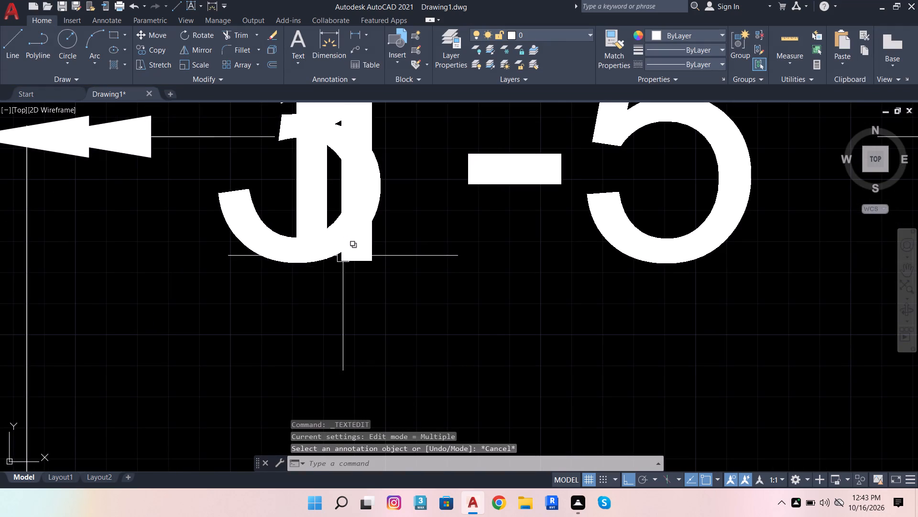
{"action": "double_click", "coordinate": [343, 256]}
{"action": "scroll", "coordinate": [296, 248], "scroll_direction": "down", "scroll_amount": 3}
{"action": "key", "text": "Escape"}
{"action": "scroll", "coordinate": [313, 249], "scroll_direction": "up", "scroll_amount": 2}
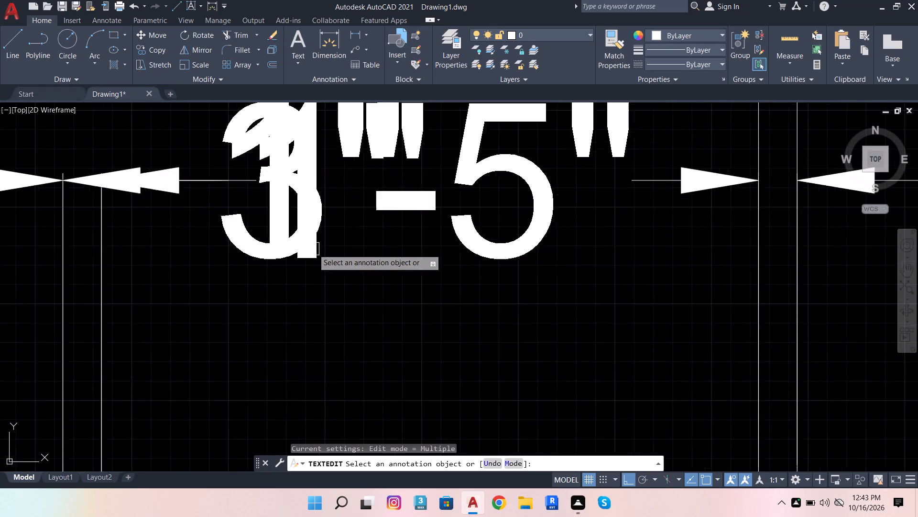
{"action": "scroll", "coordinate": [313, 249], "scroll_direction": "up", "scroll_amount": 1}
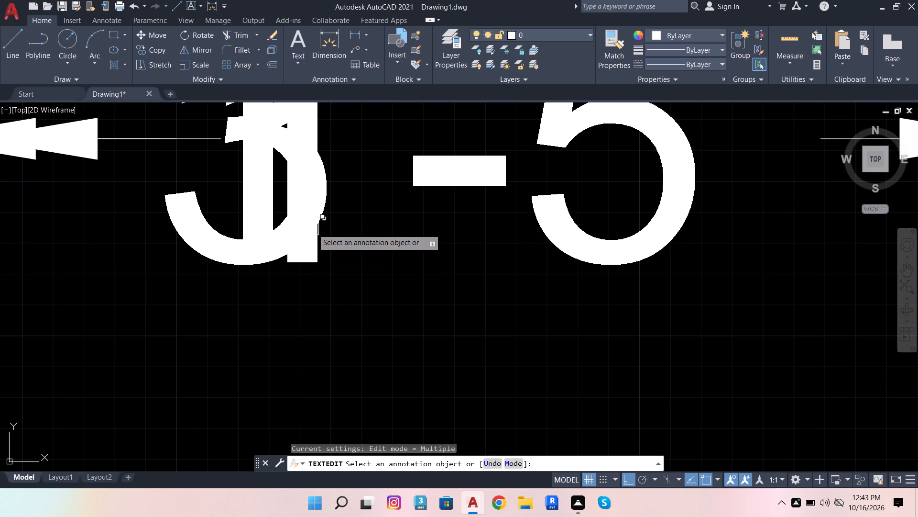
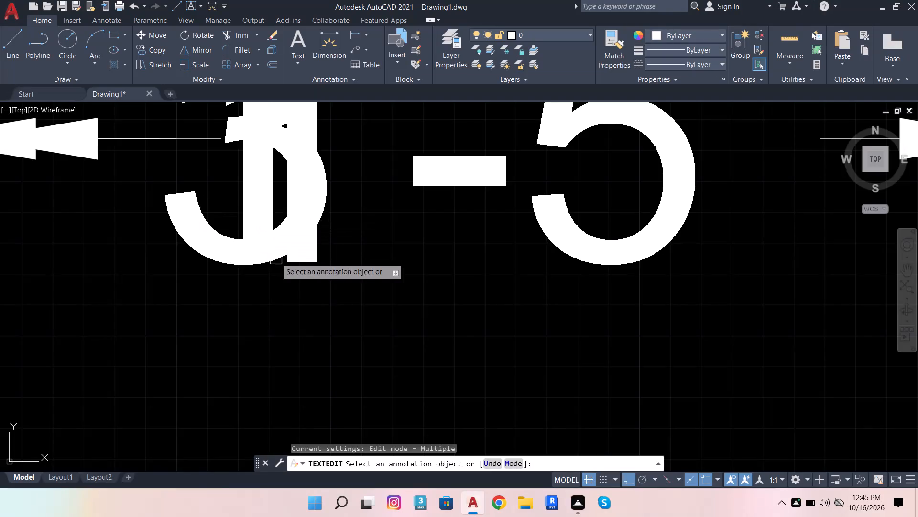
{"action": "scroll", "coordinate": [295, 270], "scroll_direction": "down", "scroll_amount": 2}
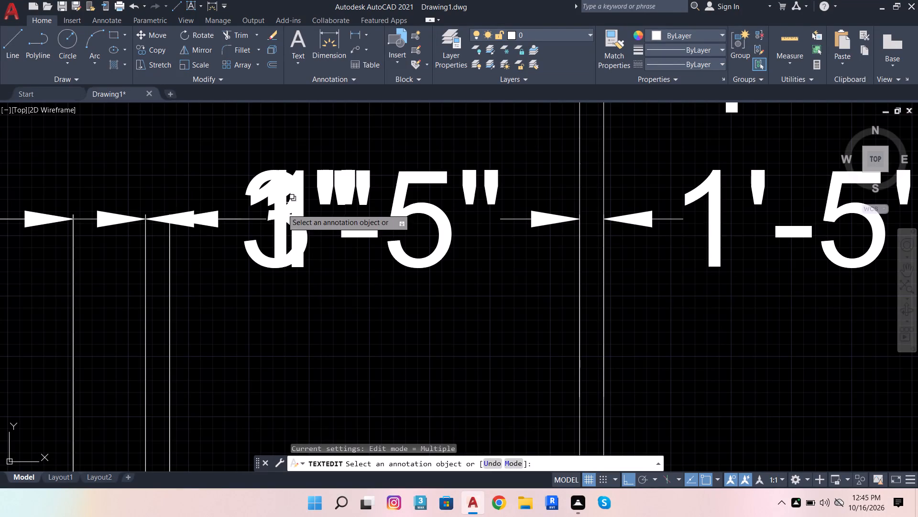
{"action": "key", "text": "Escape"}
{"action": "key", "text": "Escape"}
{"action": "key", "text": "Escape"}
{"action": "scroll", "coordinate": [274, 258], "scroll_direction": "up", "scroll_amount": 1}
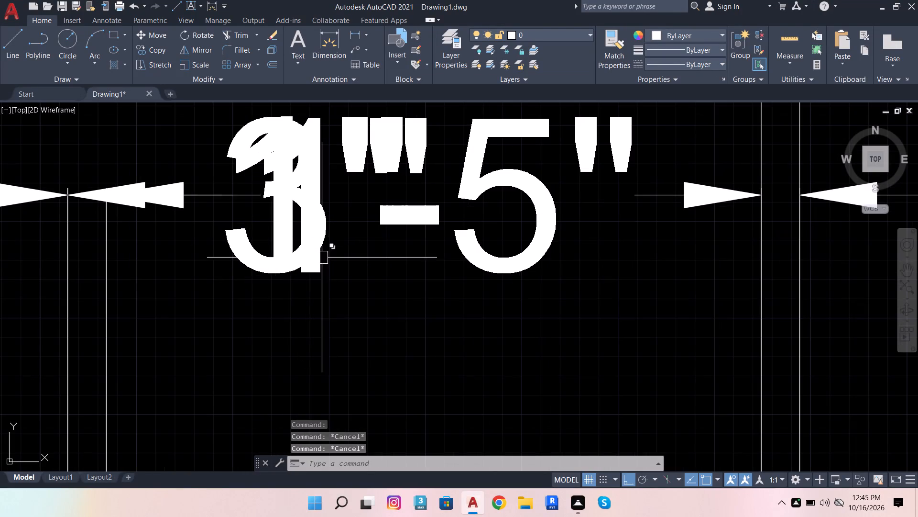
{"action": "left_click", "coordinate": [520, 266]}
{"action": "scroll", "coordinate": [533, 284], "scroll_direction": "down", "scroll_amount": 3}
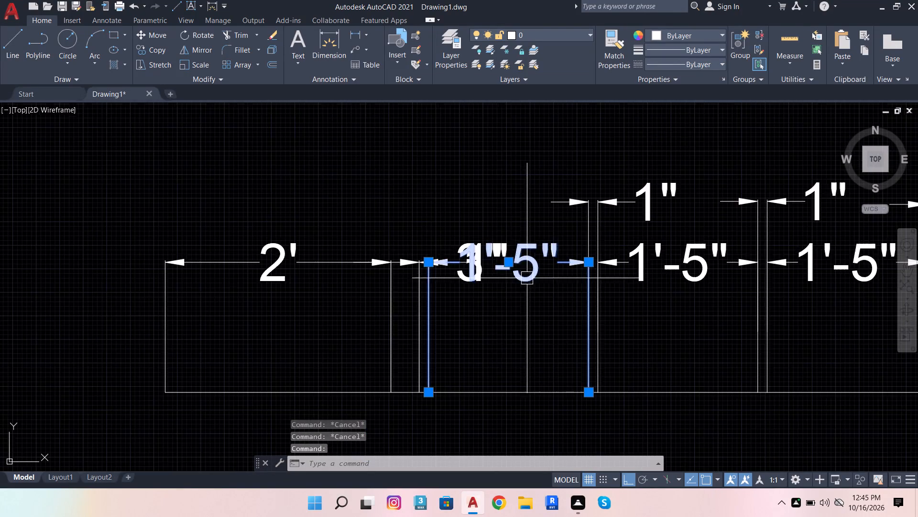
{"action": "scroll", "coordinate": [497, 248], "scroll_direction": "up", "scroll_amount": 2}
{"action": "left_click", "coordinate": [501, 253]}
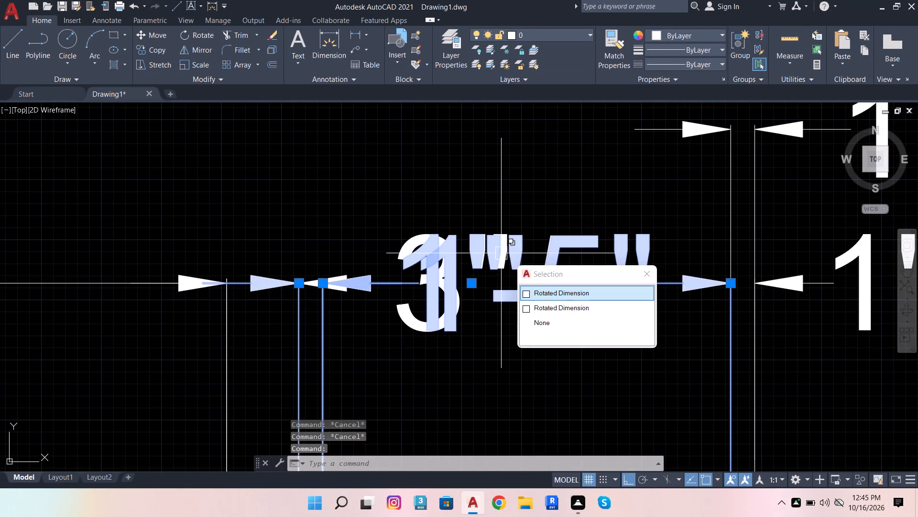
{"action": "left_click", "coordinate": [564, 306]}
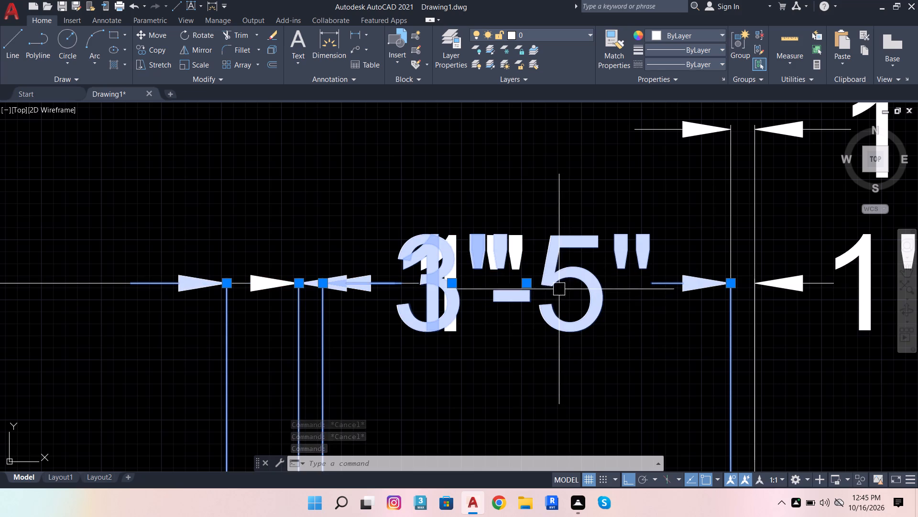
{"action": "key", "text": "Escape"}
Move the 1" dimension between the 3" and first 1'-5" dimensions straight up, level with the other raised 1" dimensions.
{"action": "scroll", "coordinate": [527, 260], "scroll_direction": "up", "scroll_amount": 1}
{"action": "left_click", "coordinate": [515, 254]}
{"action": "scroll", "coordinate": [478, 312], "scroll_direction": "down", "scroll_amount": 2}
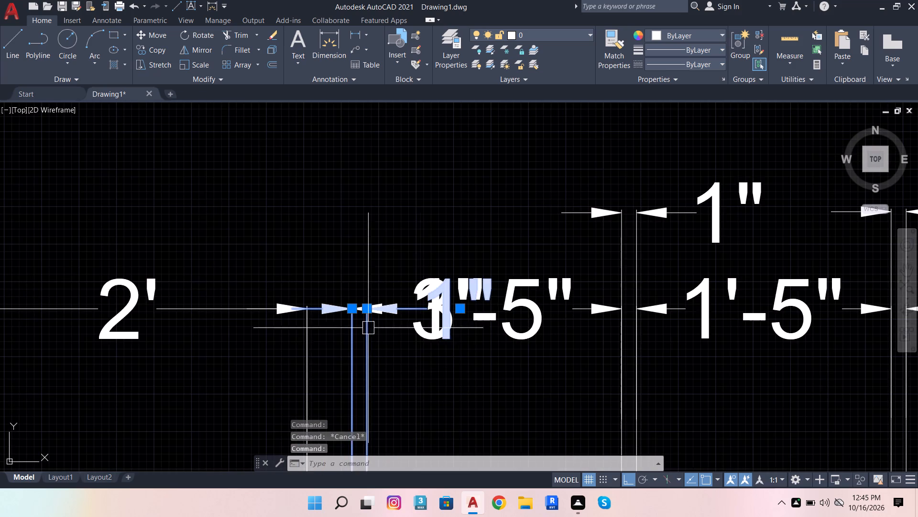
{"action": "left_click", "coordinate": [157, 38]}
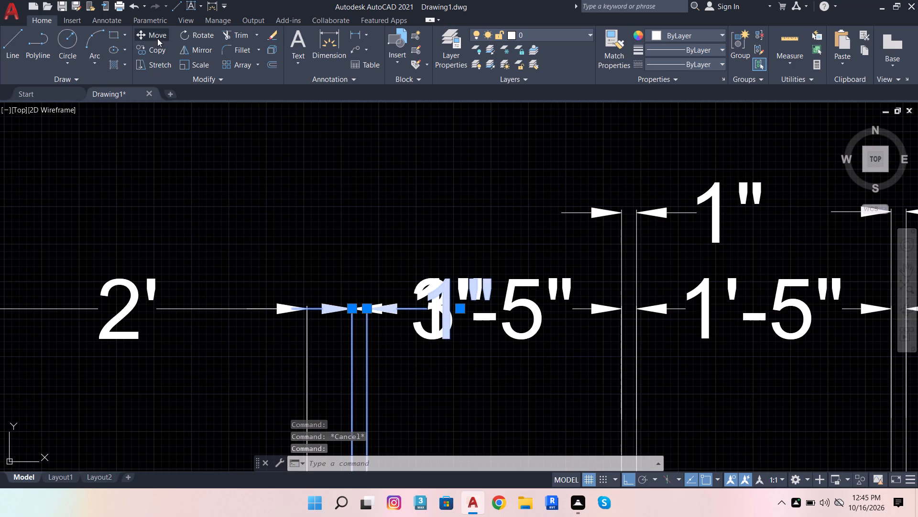
{"action": "left_click", "coordinate": [379, 304]}
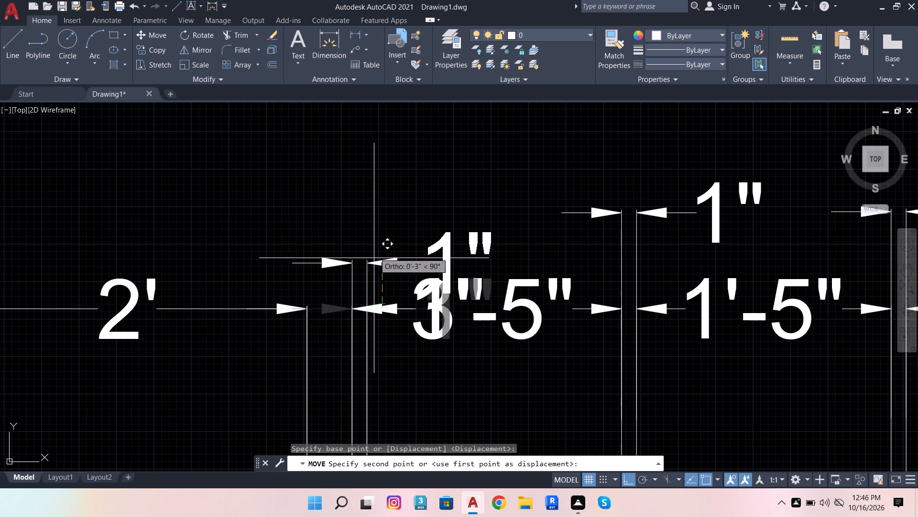
{"action": "left_click", "coordinate": [378, 209]}
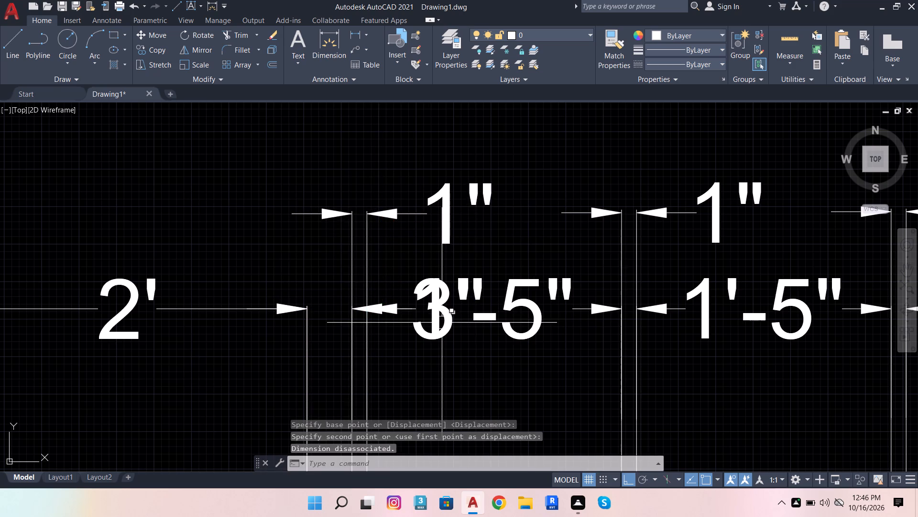
Move the 3" dimension beside the 2' dimension straight up about 1'-2", clear above the raised 1" dimensions.
{"action": "scroll", "coordinate": [443, 316], "scroll_direction": "up", "scroll_amount": 1}
{"action": "left_click", "coordinate": [455, 315]}
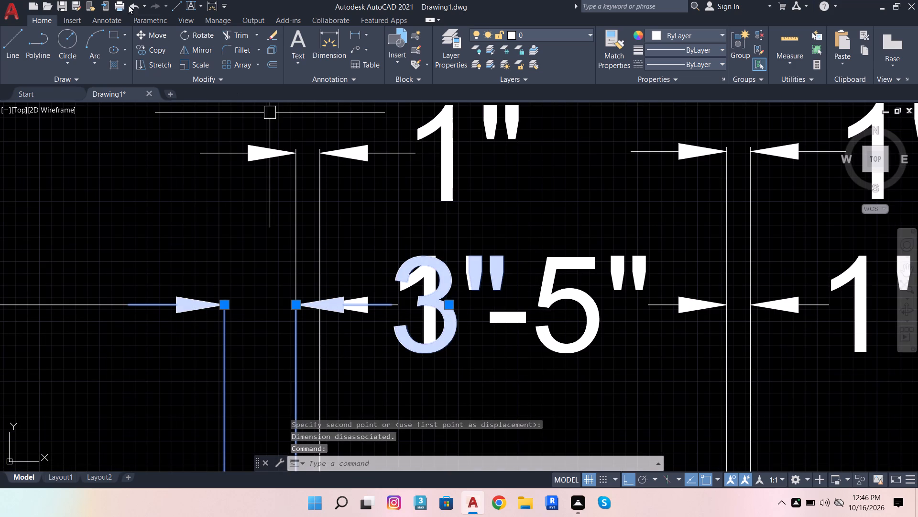
{"action": "left_click", "coordinate": [151, 37]}
{"action": "left_click", "coordinate": [389, 338]}
{"action": "scroll", "coordinate": [395, 366], "scroll_direction": "down", "scroll_amount": 3}
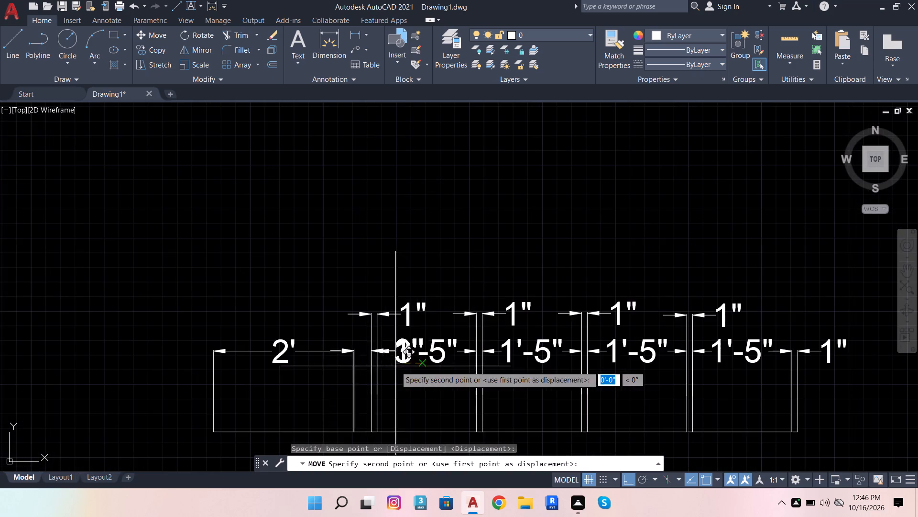
{"action": "left_click", "coordinate": [403, 282]}
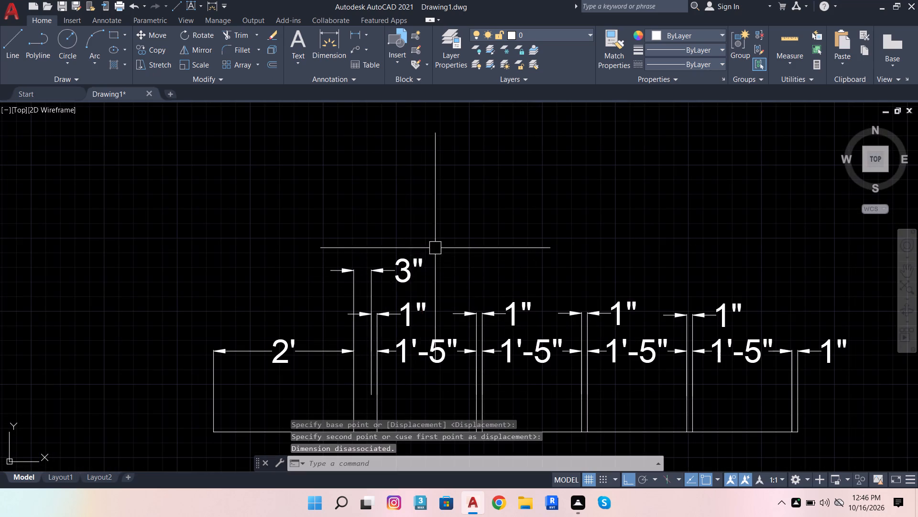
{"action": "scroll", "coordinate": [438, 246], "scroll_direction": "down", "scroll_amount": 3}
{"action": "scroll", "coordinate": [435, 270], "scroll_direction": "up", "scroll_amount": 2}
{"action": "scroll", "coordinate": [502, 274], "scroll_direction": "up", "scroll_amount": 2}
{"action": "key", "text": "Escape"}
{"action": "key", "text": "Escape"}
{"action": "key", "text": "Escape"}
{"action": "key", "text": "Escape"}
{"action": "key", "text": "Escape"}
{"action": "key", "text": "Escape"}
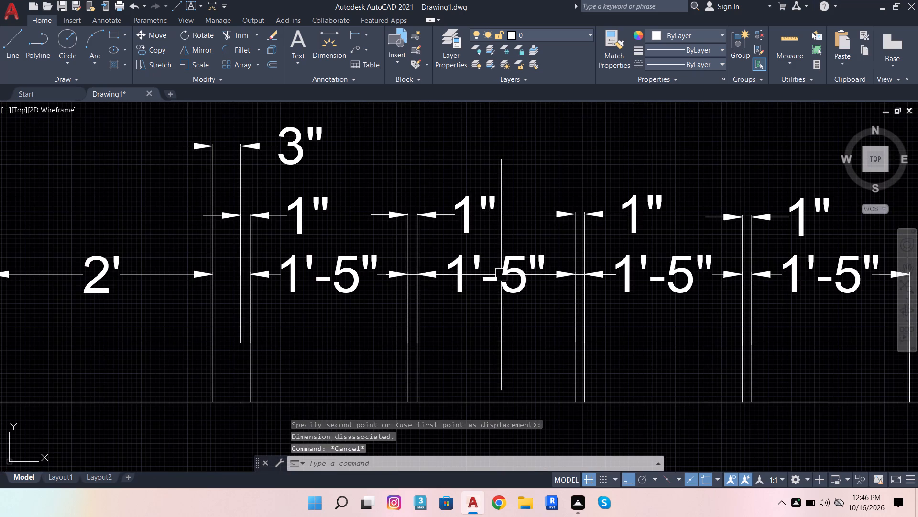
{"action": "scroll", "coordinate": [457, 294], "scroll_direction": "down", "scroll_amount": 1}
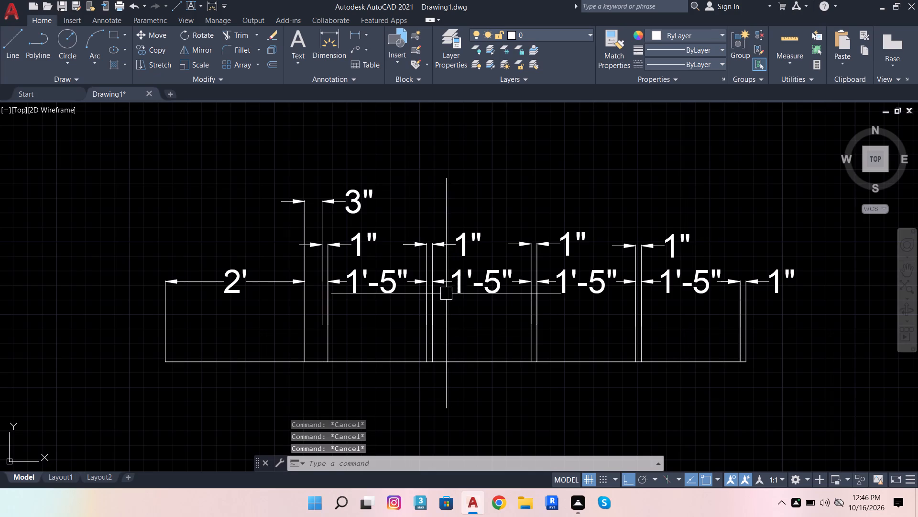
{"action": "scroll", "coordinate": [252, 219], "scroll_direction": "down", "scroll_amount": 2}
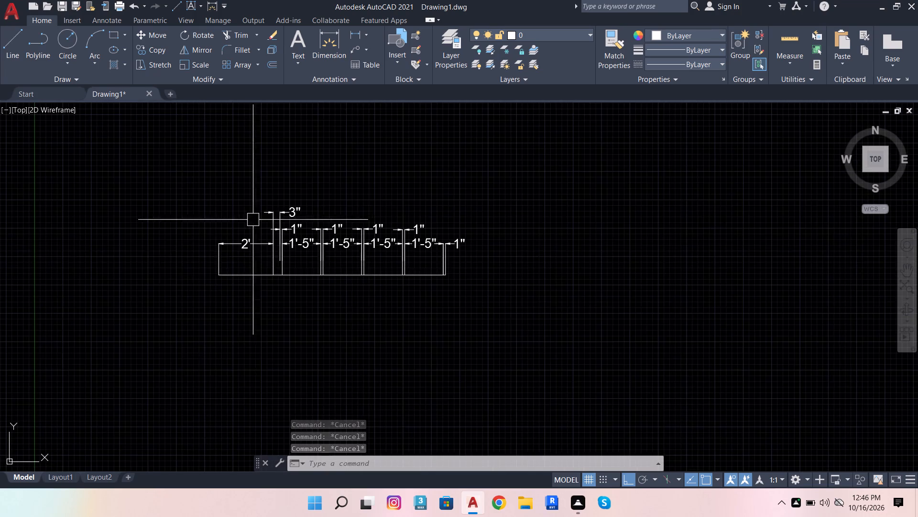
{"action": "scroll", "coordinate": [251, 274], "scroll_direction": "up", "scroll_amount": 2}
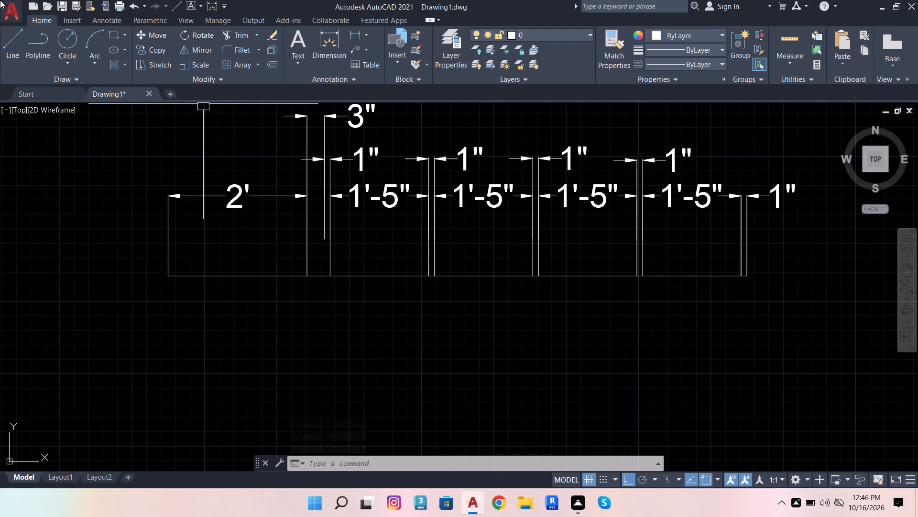
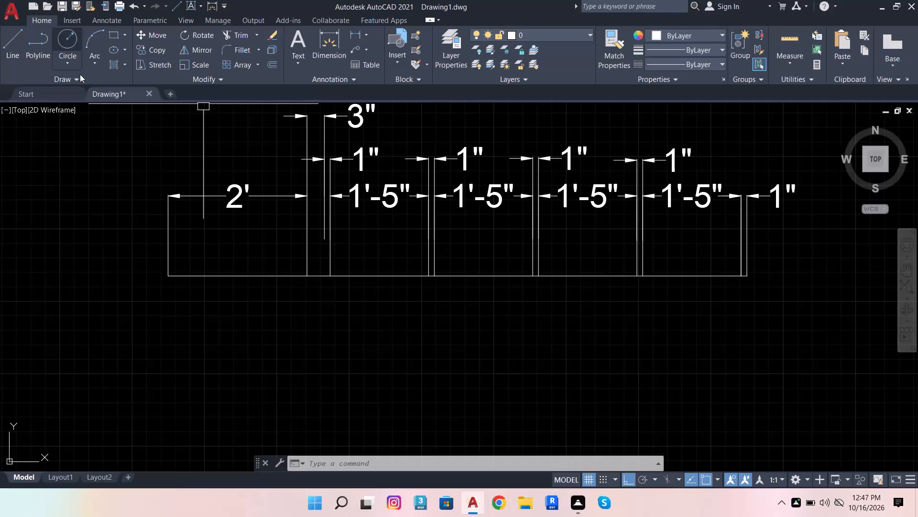
Draw a box 1'5" deep and 2' wide with lines below the base line's 2' segment, closing up to the base line.
{"action": "scroll", "coordinate": [144, 188], "scroll_direction": "down", "scroll_amount": 2}
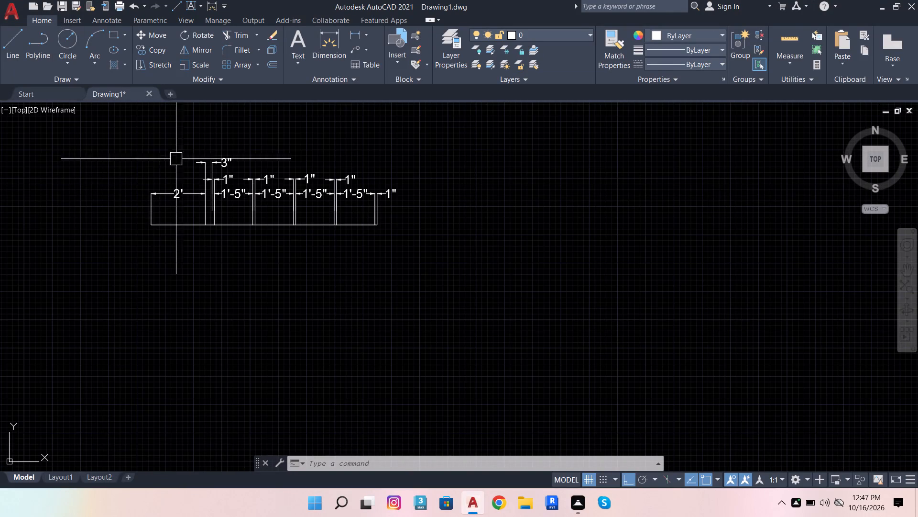
{"action": "scroll", "coordinate": [195, 187], "scroll_direction": "up", "scroll_amount": 2}
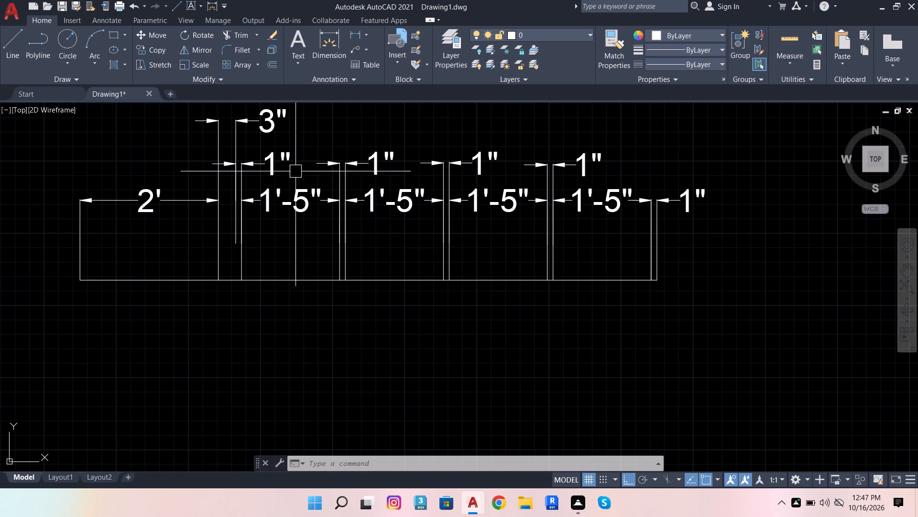
{"action": "left_click", "coordinate": [15, 45]}
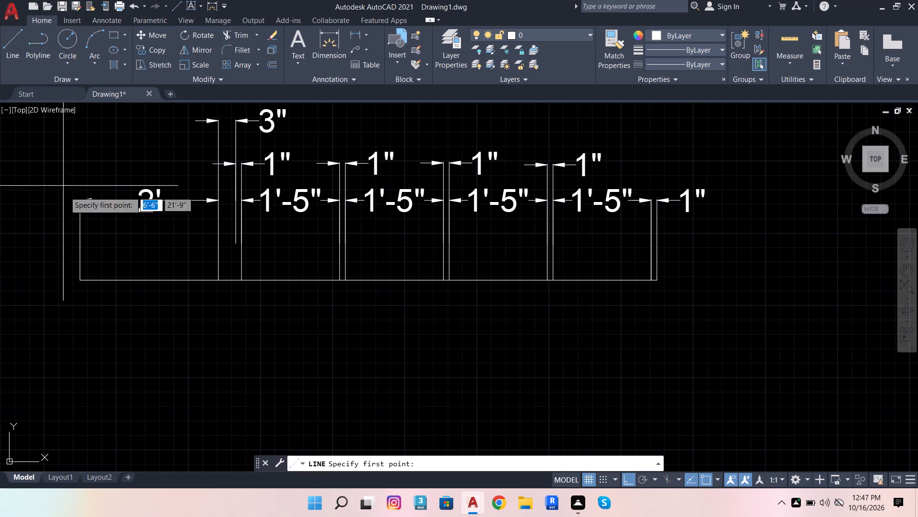
{"action": "left_click", "coordinate": [75, 280]}
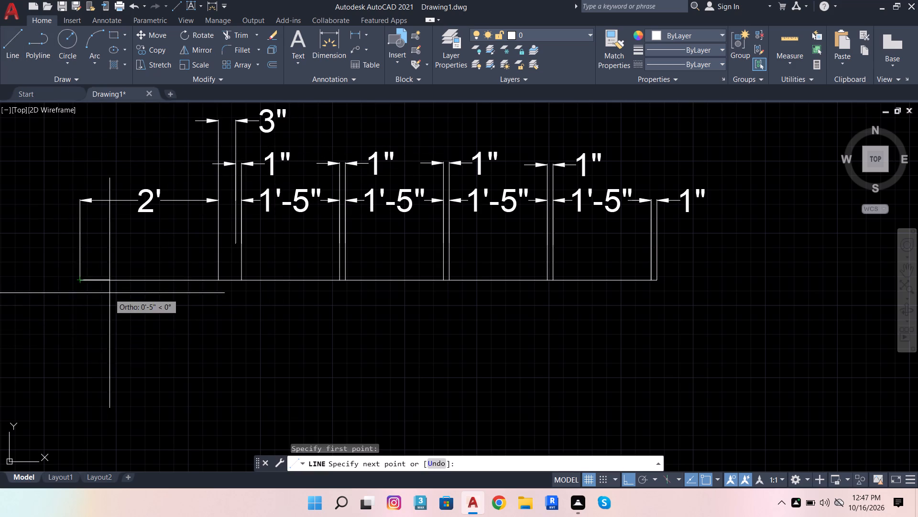
{"action": "scroll", "coordinate": [109, 293], "scroll_direction": "down", "scroll_amount": 3}
{"action": "scroll", "coordinate": [101, 331], "scroll_direction": "up", "scroll_amount": 1}
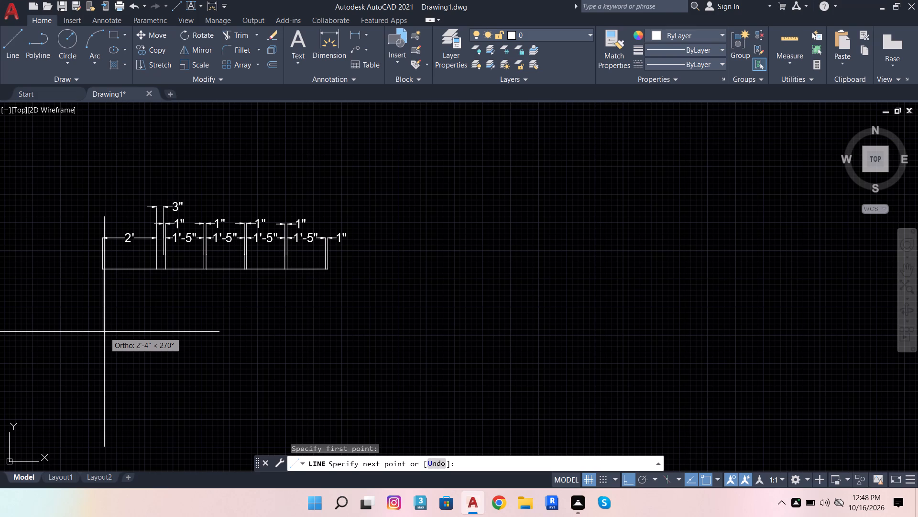
{"action": "type", "text": "1'"}
{"action": "key", "text": "5"}
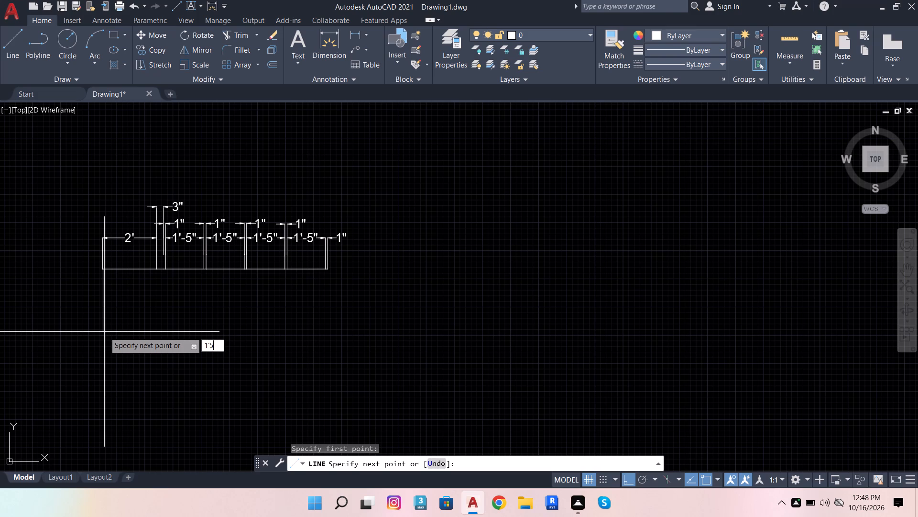
{"action": "key", "text": "Return"}
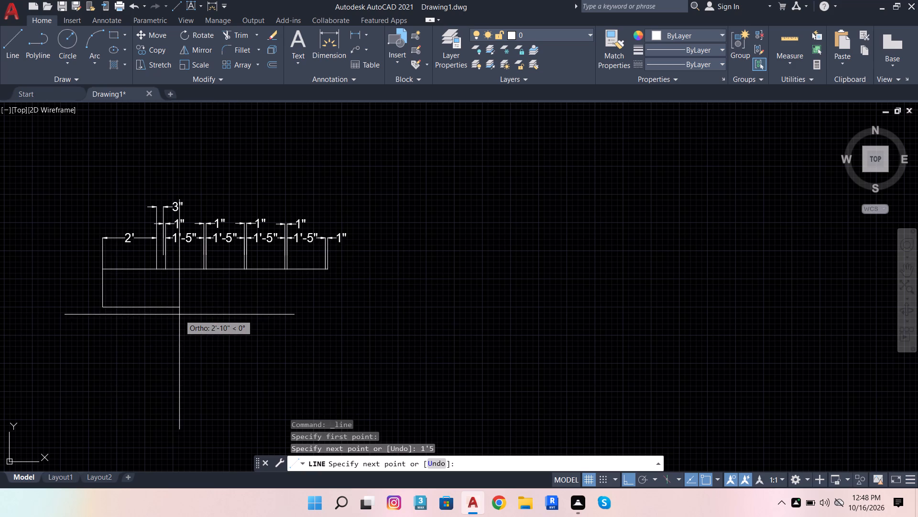
{"action": "type", "text": "2'"}
{"action": "key", "text": "Return"}
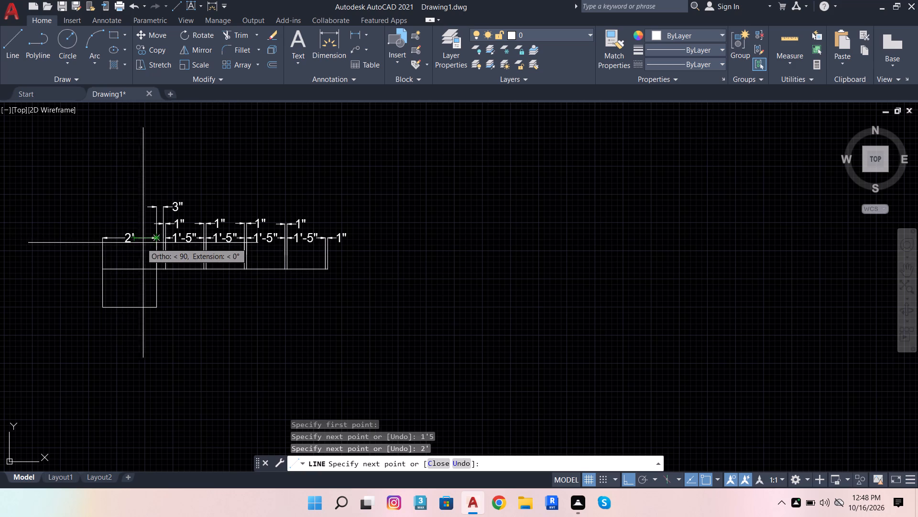
{"action": "left_click", "coordinate": [153, 269]}
{"action": "key", "text": "Escape"}
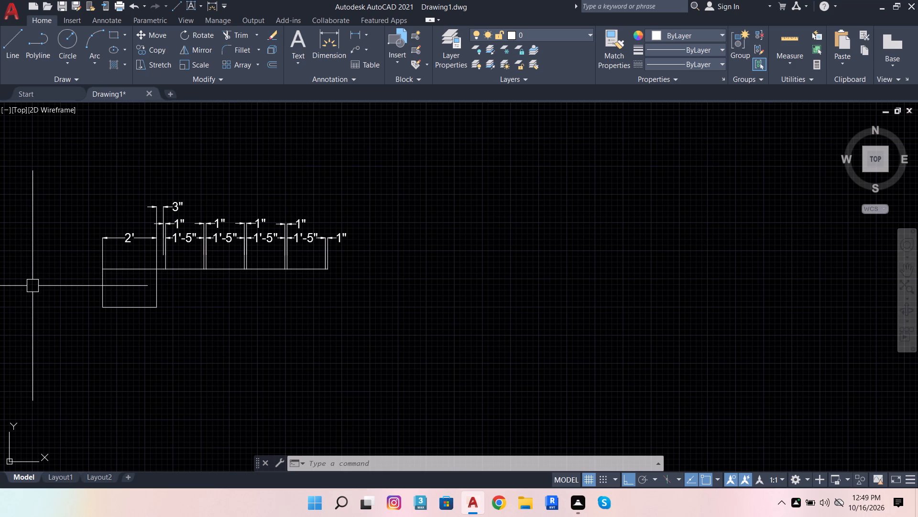
Start Offset and specify the distance's first point at the upper-left corner of the new box below the 2' segment.
{"action": "scroll", "coordinate": [381, 351], "scroll_direction": "down", "scroll_amount": 2}
{"action": "scroll", "coordinate": [248, 357], "scroll_direction": "up", "scroll_amount": 1}
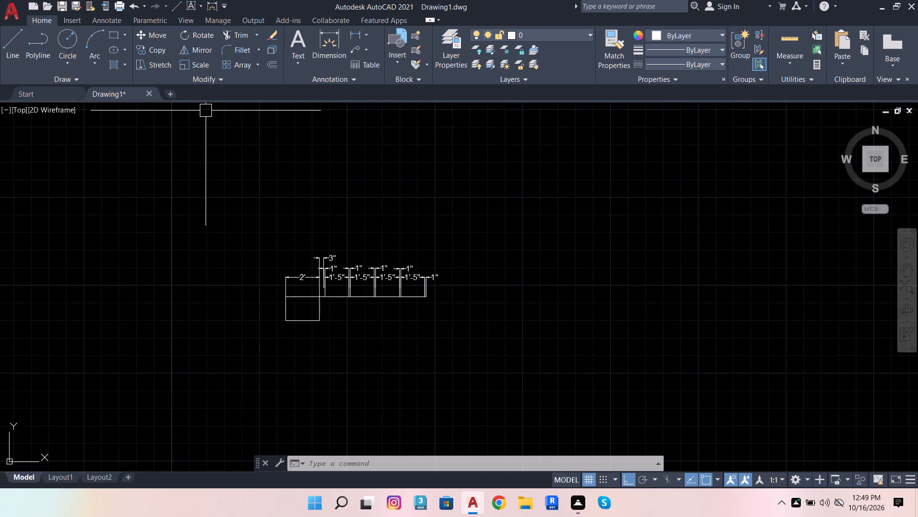
{"action": "left_click", "coordinate": [270, 66]}
{"action": "scroll", "coordinate": [281, 296], "scroll_direction": "up", "scroll_amount": 1}
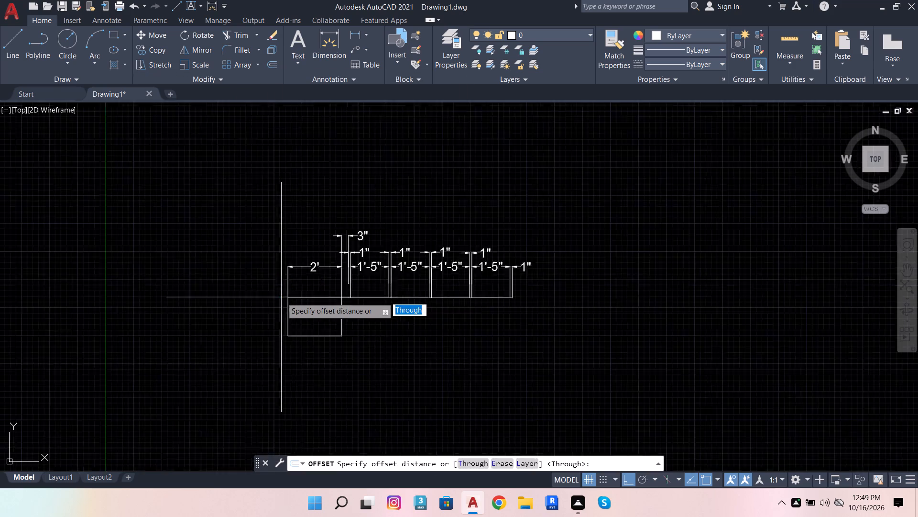
{"action": "scroll", "coordinate": [281, 297], "scroll_direction": "up", "scroll_amount": 1}
{"action": "double_click", "coordinate": [295, 297]}
{"action": "scroll", "coordinate": [317, 312], "scroll_direction": "up", "scroll_amount": 1}
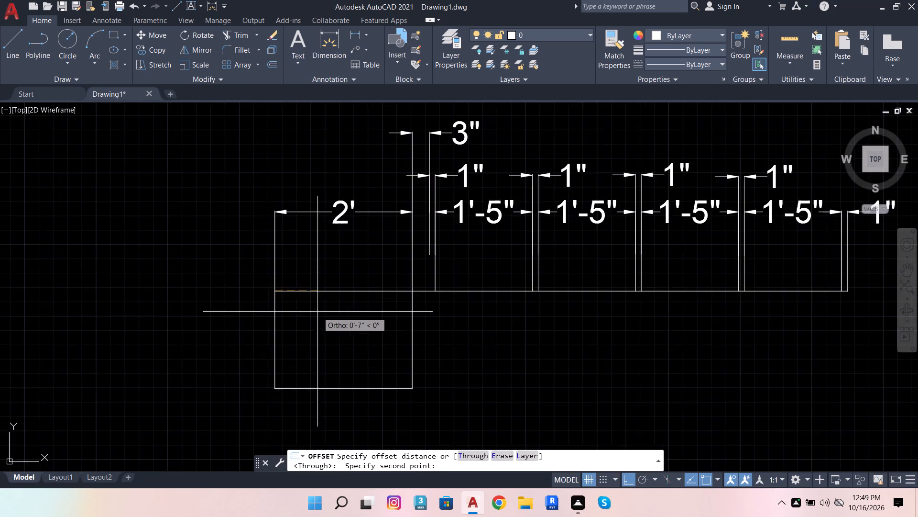
{"action": "scroll", "coordinate": [317, 312], "scroll_direction": "up", "scroll_amount": 1}
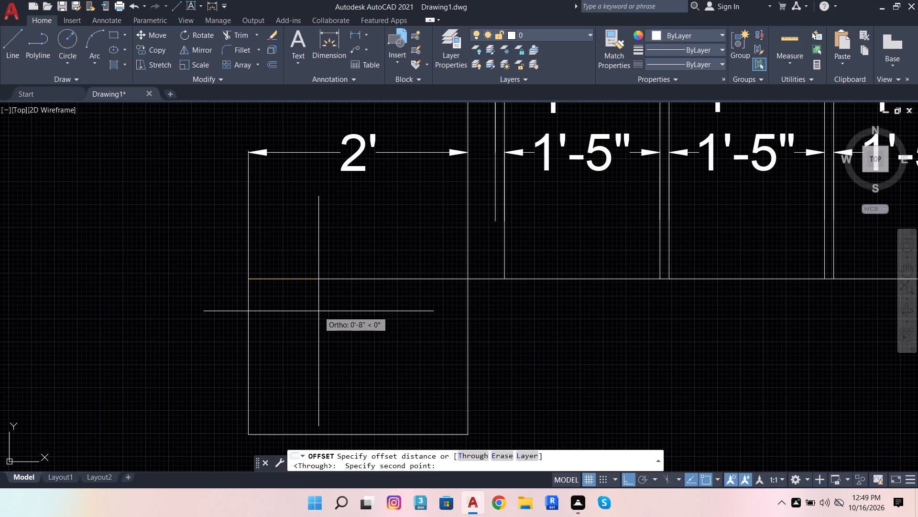
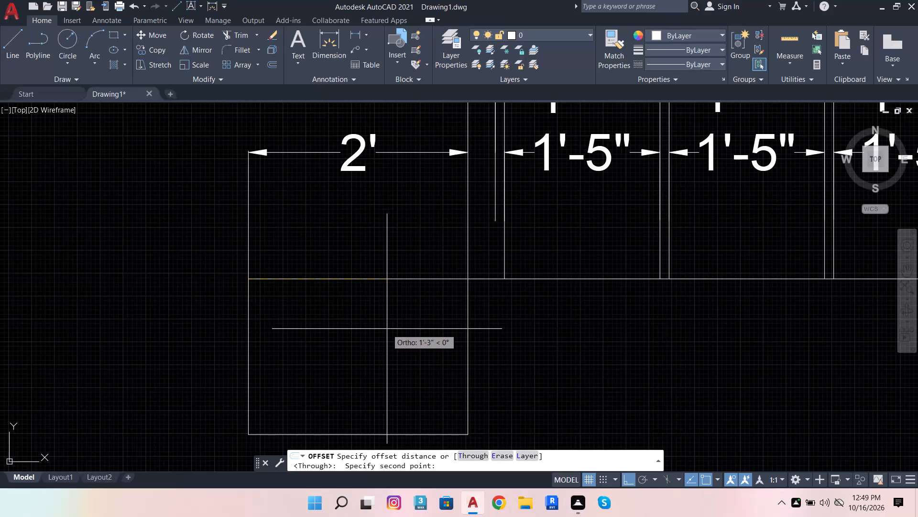
Offset the box's two side lines and bottom line inward by 4".
{"action": "key", "text": "4"}
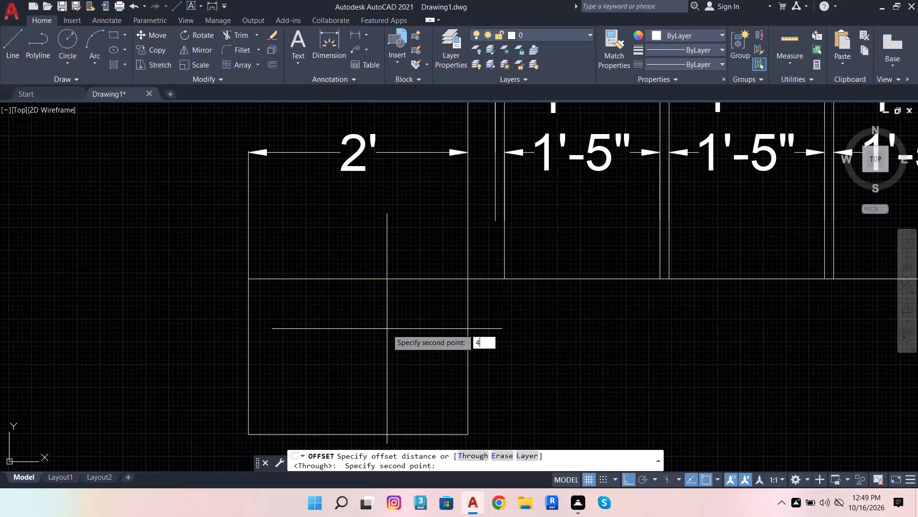
{"action": "key", "text": "Return"}
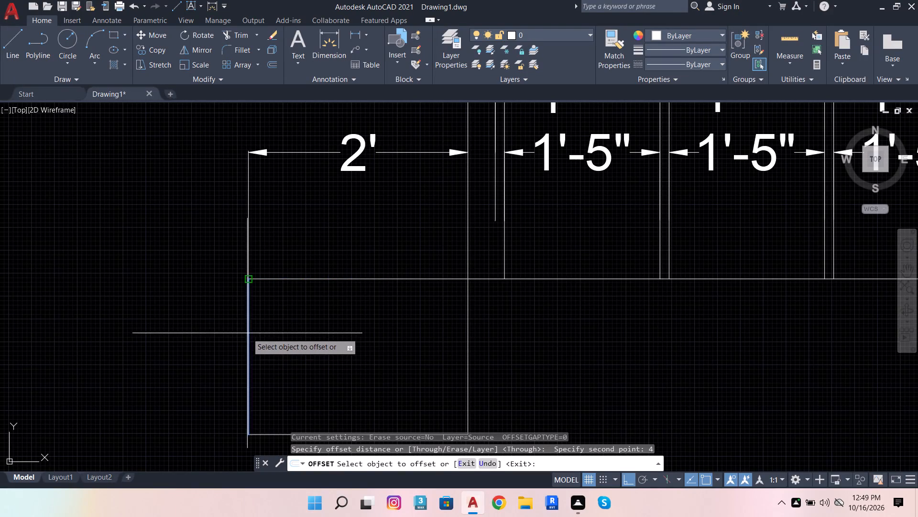
{"action": "left_click", "coordinate": [247, 333]}
{"action": "left_click", "coordinate": [324, 341]}
{"action": "left_click", "coordinate": [465, 339]}
{"action": "left_click", "coordinate": [425, 339]}
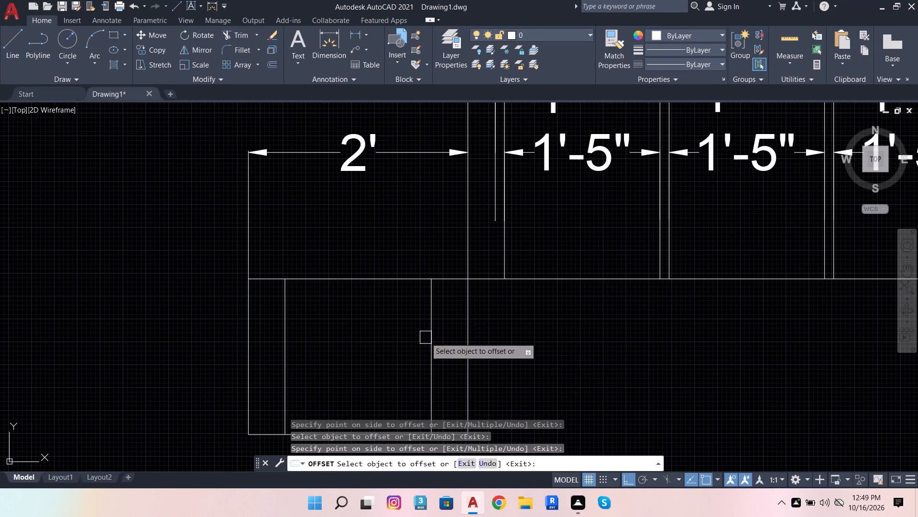
{"action": "scroll", "coordinate": [445, 307], "scroll_direction": "down", "scroll_amount": 2}
{"action": "scroll", "coordinate": [442, 353], "scroll_direction": "up", "scroll_amount": 2}
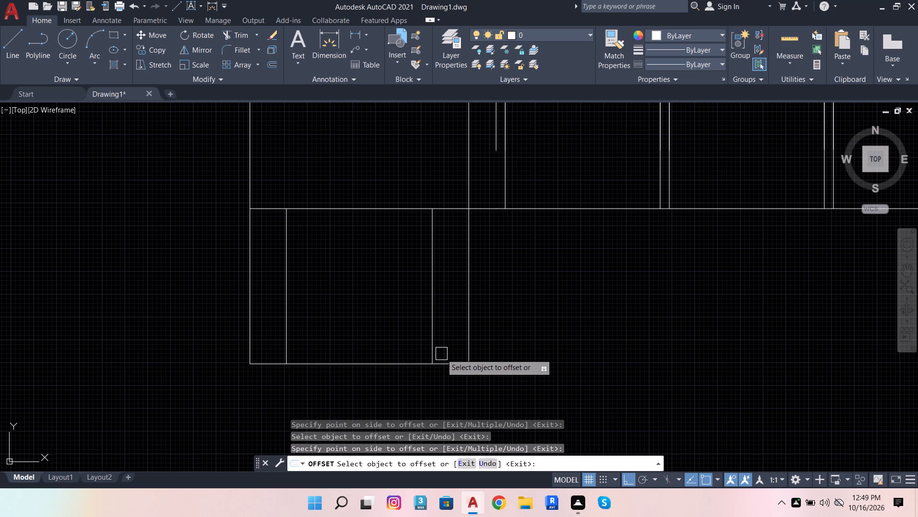
{"action": "left_click", "coordinate": [371, 366]}
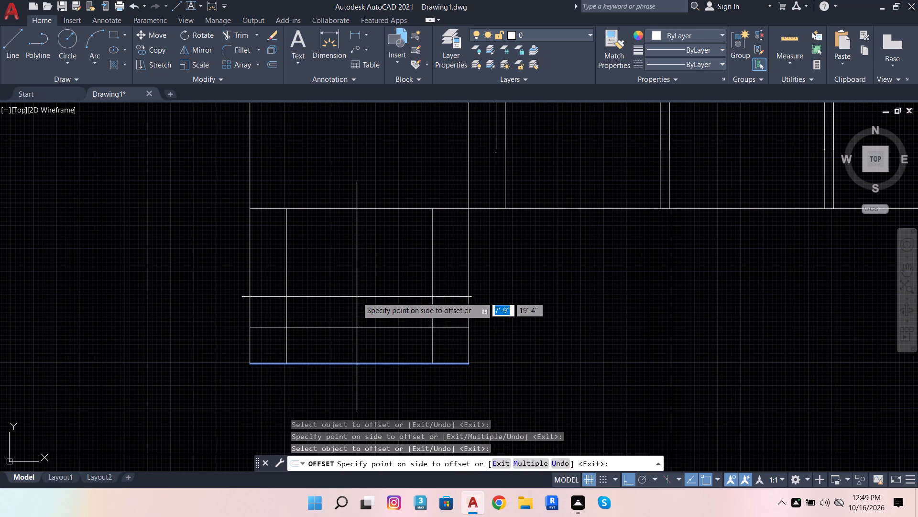
{"action": "left_click", "coordinate": [357, 297]}
{"action": "key", "text": "Escape"}
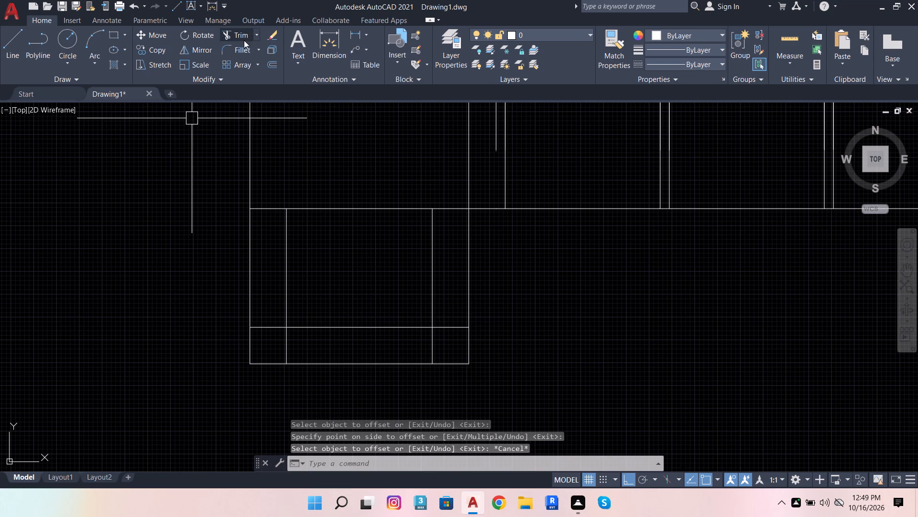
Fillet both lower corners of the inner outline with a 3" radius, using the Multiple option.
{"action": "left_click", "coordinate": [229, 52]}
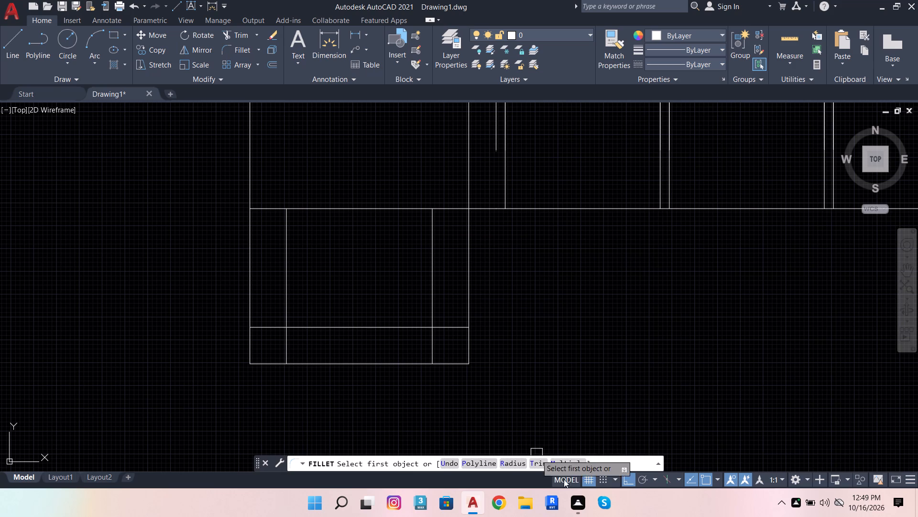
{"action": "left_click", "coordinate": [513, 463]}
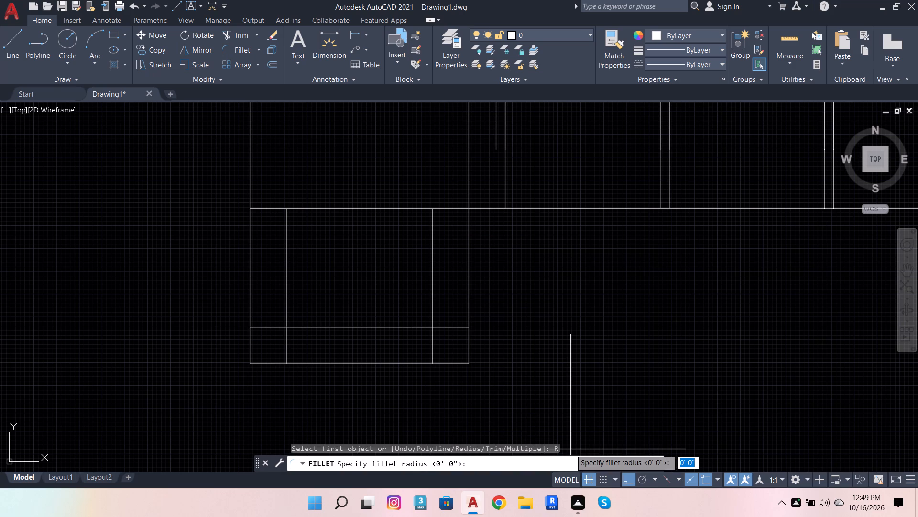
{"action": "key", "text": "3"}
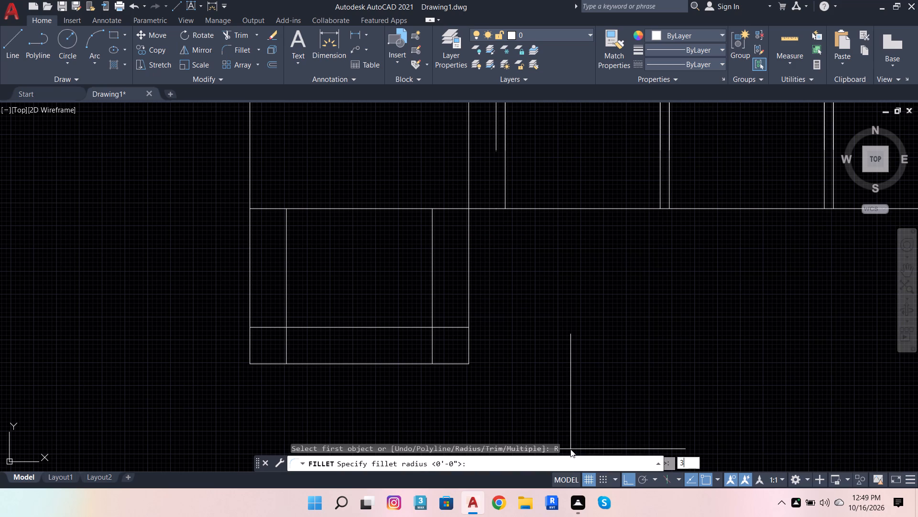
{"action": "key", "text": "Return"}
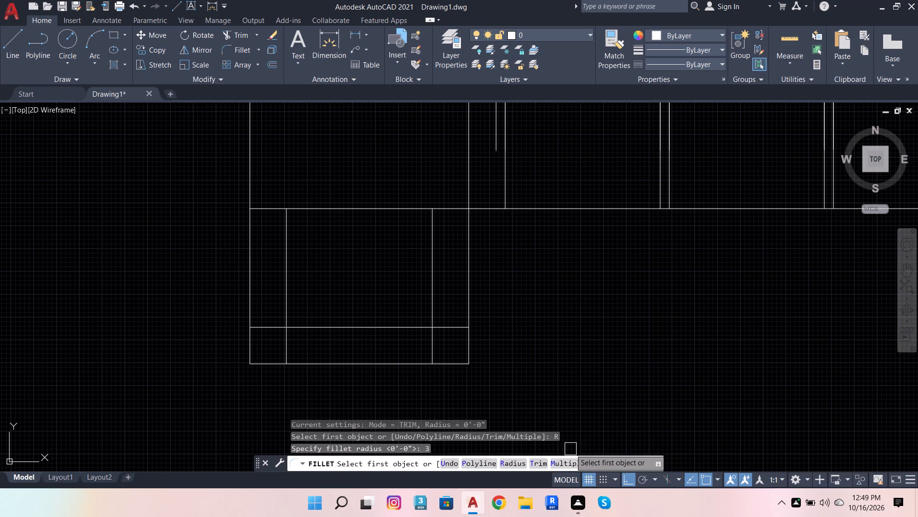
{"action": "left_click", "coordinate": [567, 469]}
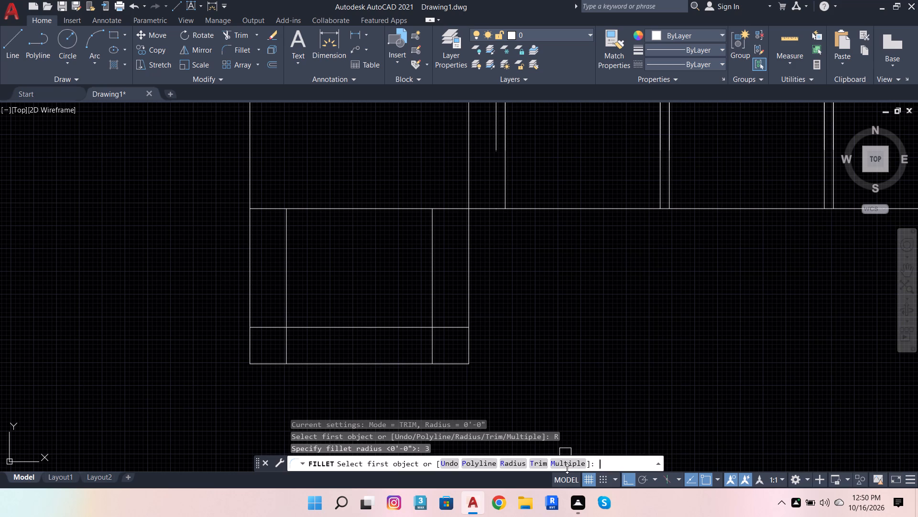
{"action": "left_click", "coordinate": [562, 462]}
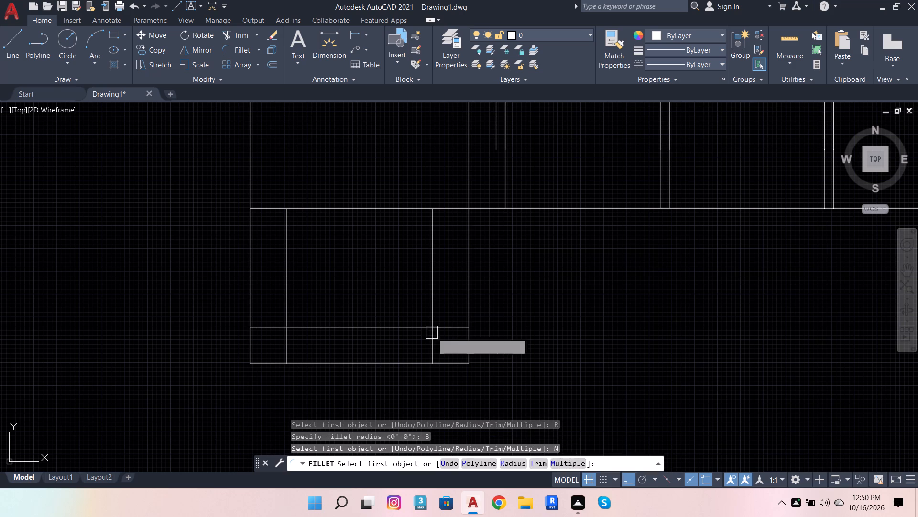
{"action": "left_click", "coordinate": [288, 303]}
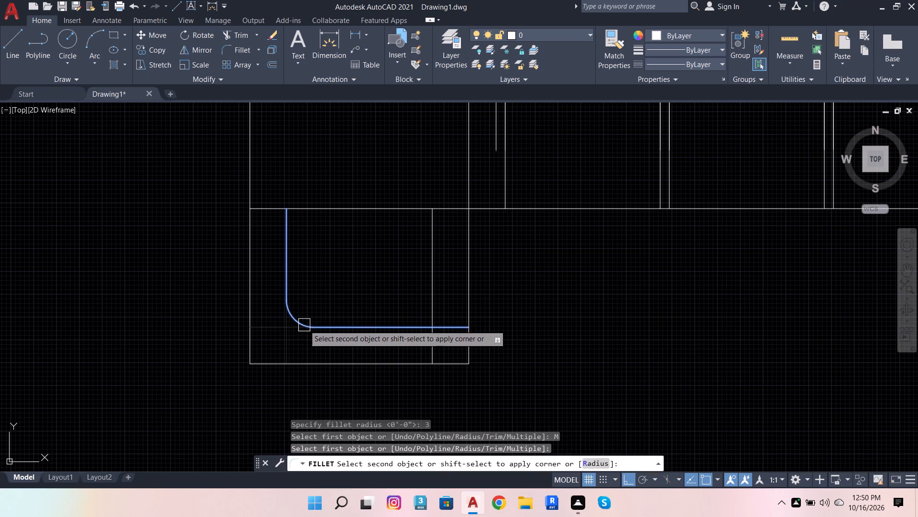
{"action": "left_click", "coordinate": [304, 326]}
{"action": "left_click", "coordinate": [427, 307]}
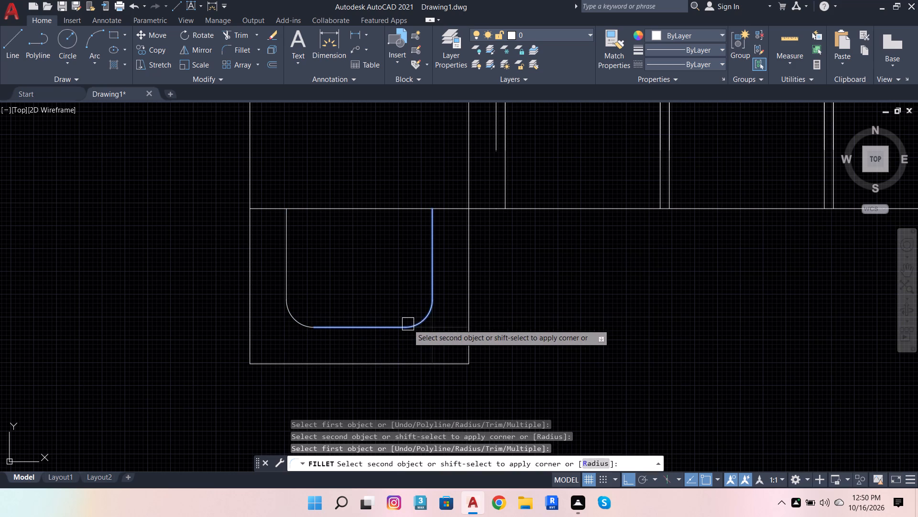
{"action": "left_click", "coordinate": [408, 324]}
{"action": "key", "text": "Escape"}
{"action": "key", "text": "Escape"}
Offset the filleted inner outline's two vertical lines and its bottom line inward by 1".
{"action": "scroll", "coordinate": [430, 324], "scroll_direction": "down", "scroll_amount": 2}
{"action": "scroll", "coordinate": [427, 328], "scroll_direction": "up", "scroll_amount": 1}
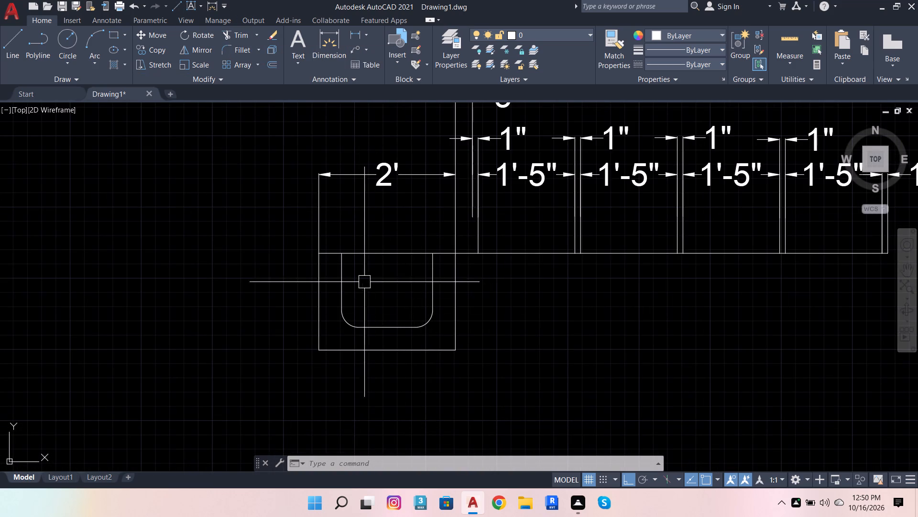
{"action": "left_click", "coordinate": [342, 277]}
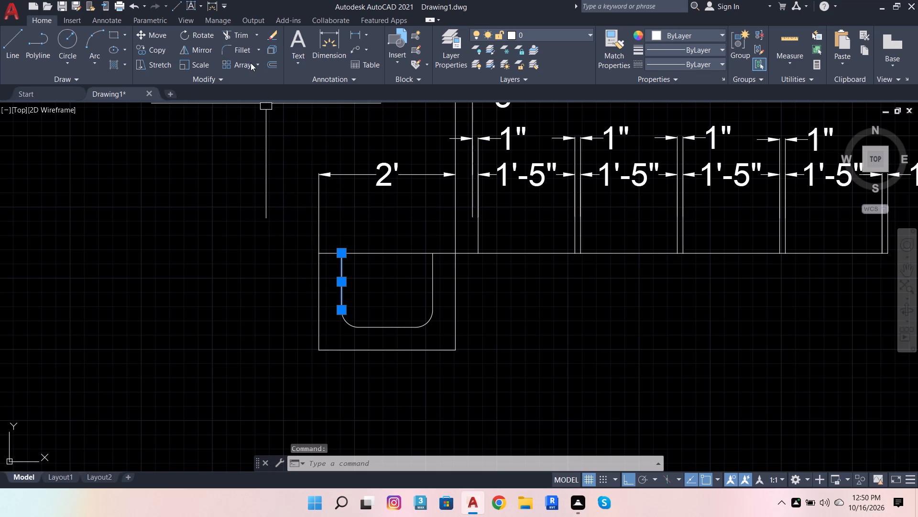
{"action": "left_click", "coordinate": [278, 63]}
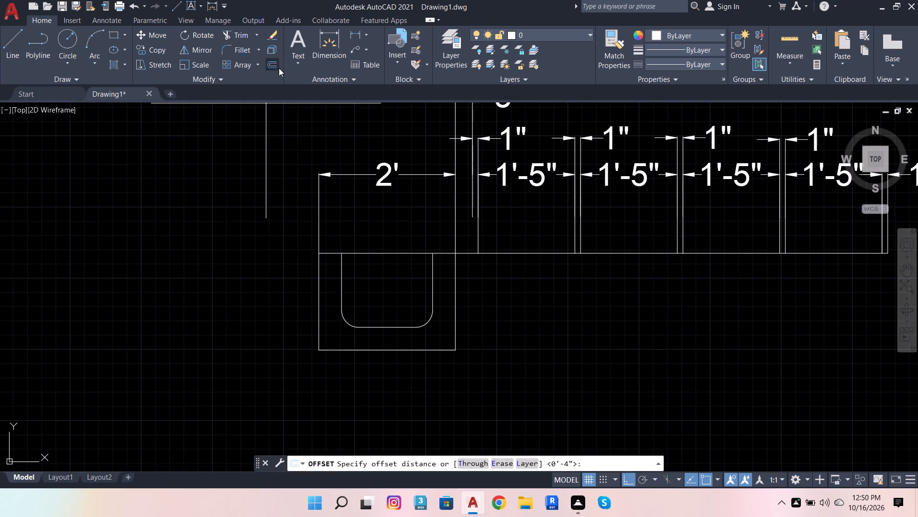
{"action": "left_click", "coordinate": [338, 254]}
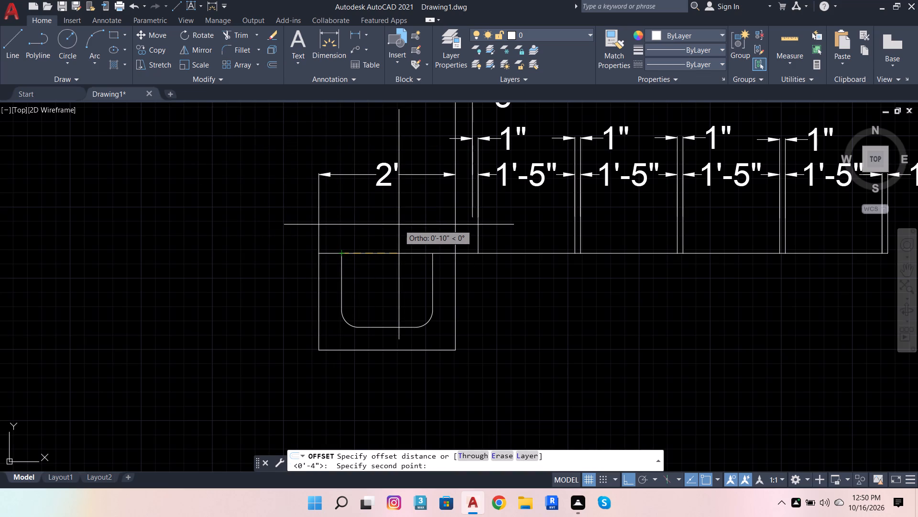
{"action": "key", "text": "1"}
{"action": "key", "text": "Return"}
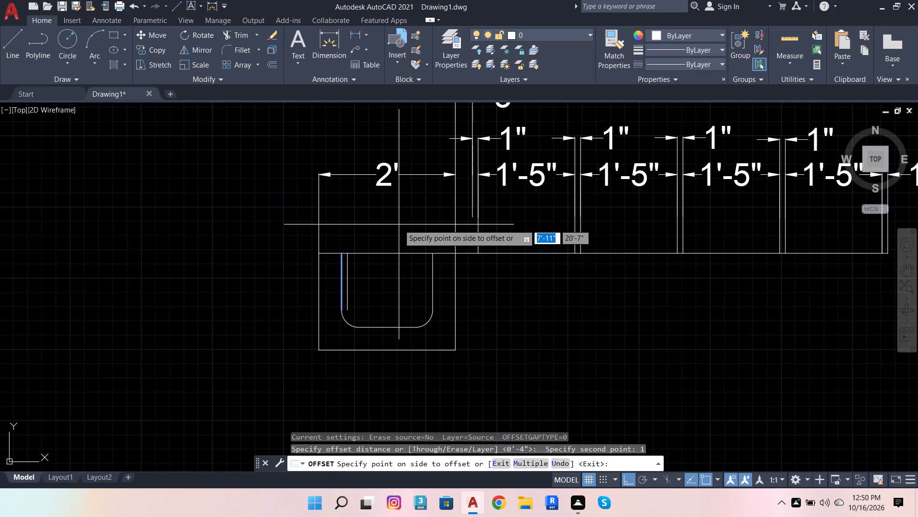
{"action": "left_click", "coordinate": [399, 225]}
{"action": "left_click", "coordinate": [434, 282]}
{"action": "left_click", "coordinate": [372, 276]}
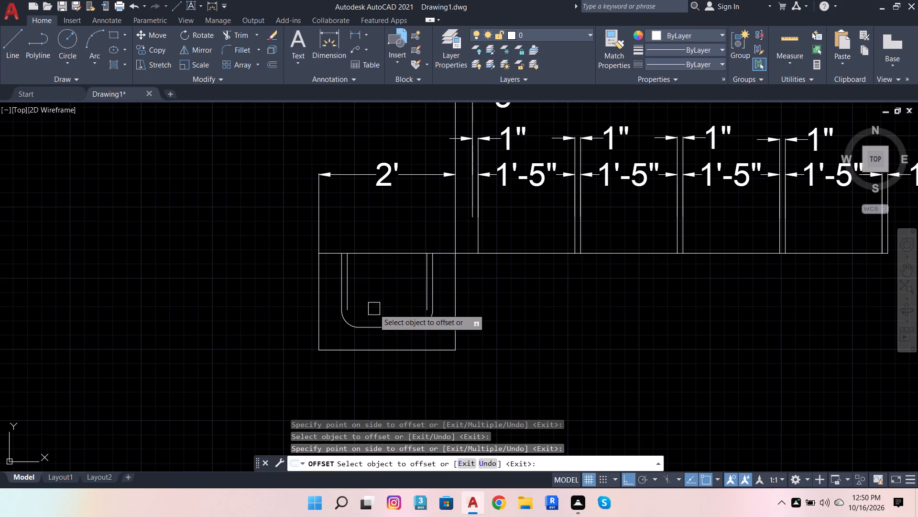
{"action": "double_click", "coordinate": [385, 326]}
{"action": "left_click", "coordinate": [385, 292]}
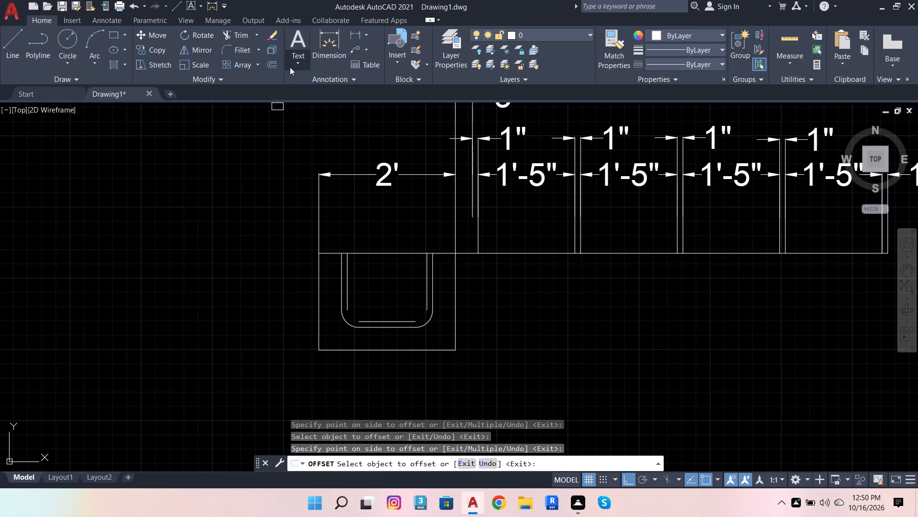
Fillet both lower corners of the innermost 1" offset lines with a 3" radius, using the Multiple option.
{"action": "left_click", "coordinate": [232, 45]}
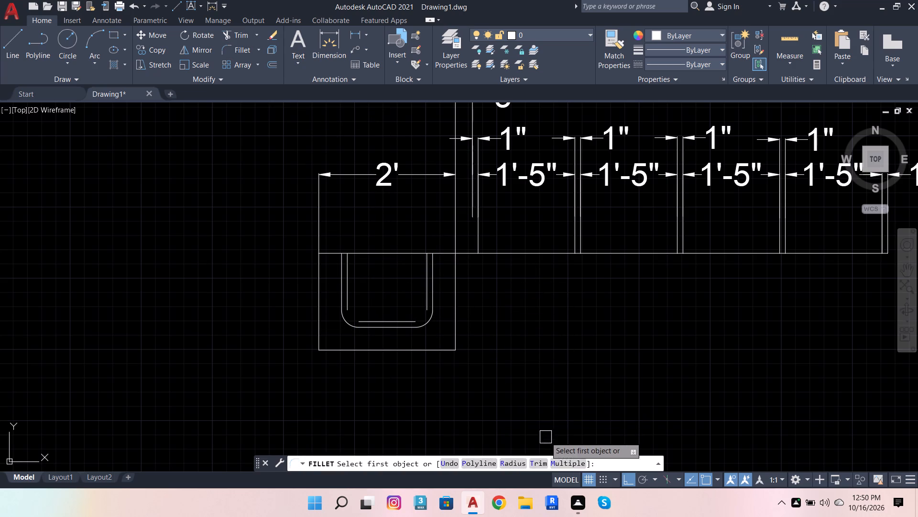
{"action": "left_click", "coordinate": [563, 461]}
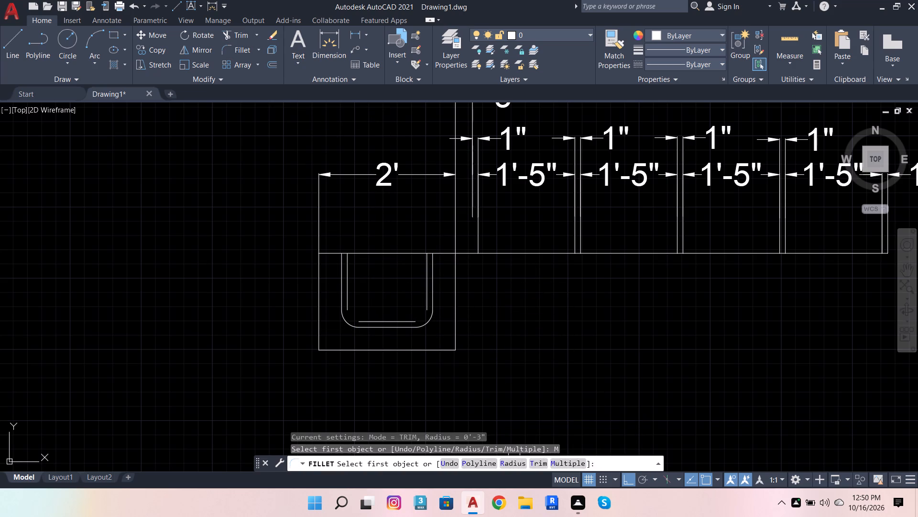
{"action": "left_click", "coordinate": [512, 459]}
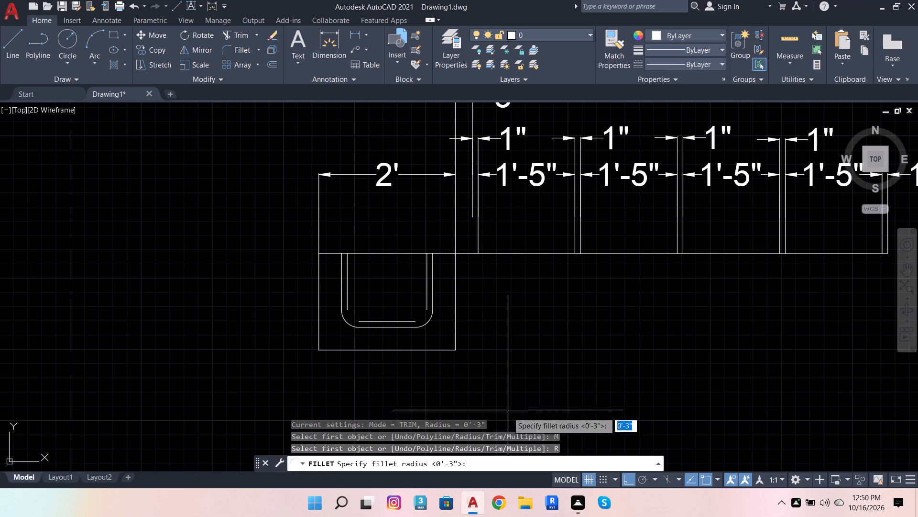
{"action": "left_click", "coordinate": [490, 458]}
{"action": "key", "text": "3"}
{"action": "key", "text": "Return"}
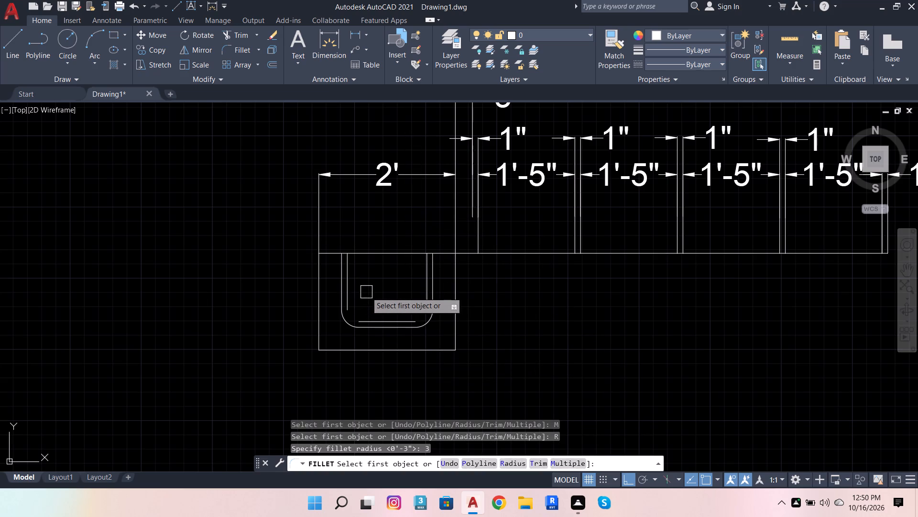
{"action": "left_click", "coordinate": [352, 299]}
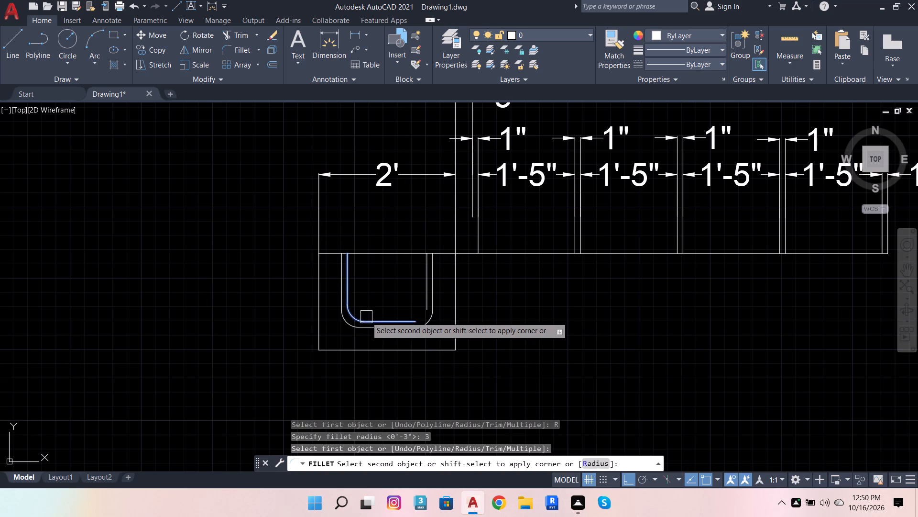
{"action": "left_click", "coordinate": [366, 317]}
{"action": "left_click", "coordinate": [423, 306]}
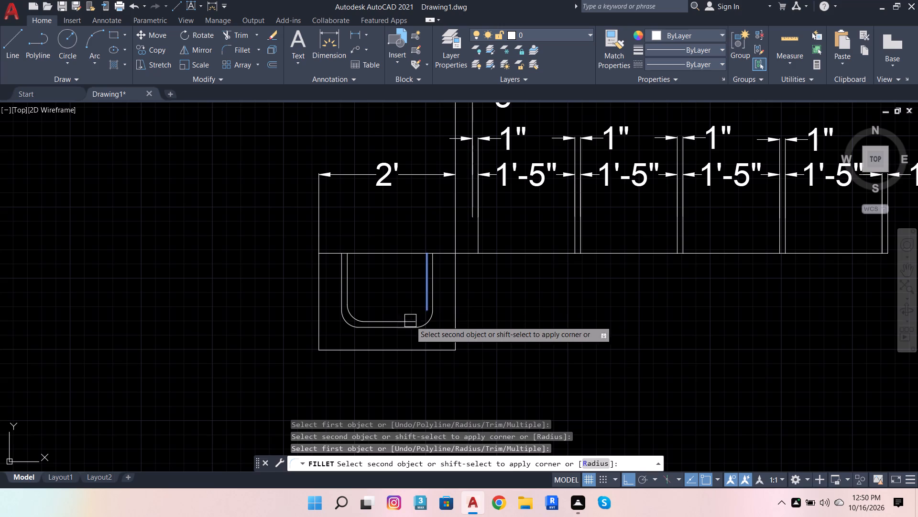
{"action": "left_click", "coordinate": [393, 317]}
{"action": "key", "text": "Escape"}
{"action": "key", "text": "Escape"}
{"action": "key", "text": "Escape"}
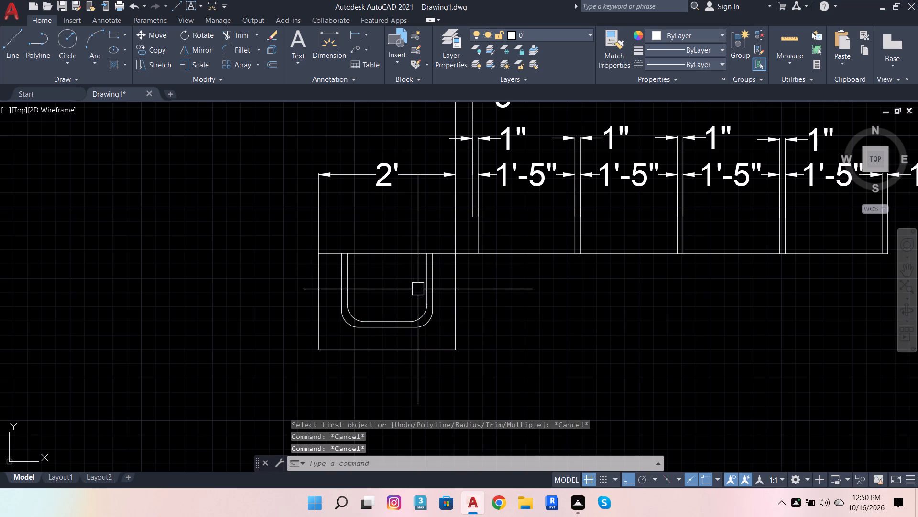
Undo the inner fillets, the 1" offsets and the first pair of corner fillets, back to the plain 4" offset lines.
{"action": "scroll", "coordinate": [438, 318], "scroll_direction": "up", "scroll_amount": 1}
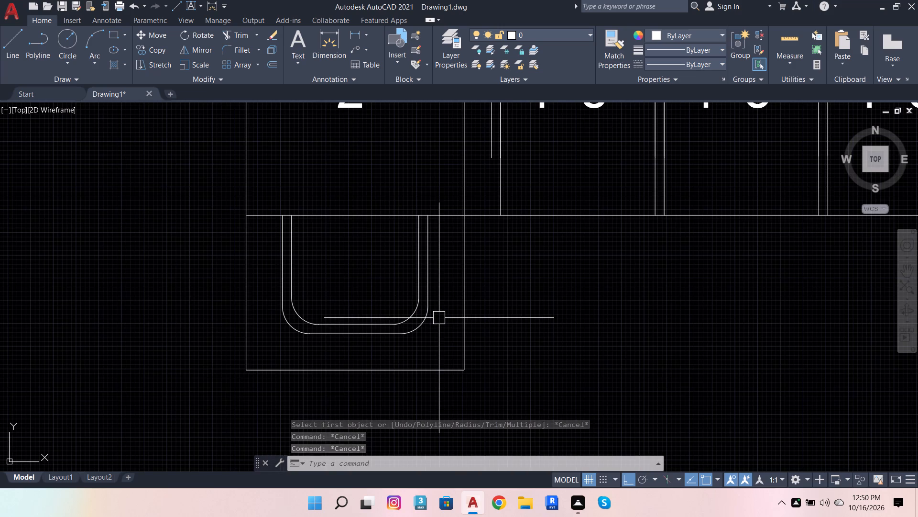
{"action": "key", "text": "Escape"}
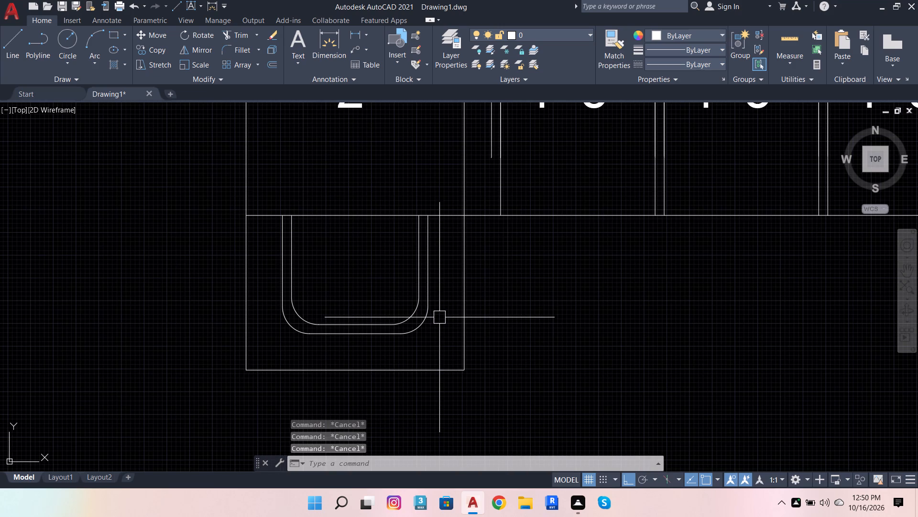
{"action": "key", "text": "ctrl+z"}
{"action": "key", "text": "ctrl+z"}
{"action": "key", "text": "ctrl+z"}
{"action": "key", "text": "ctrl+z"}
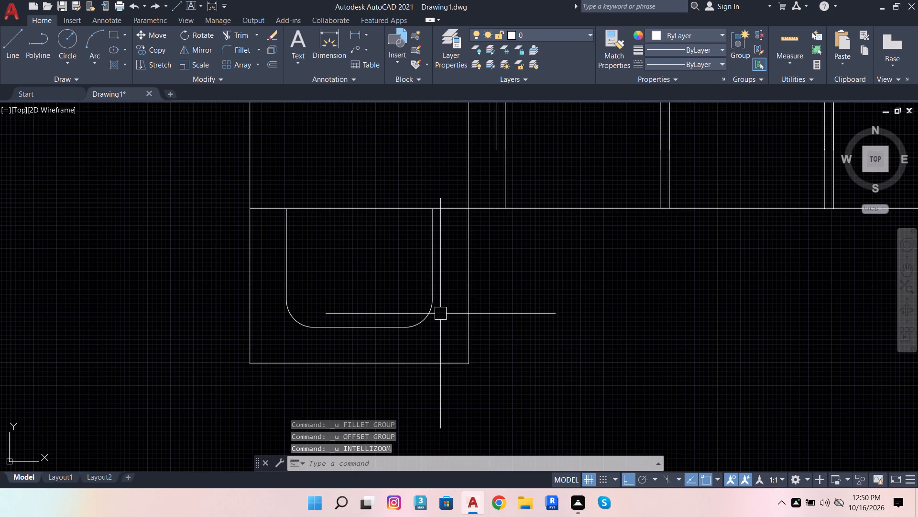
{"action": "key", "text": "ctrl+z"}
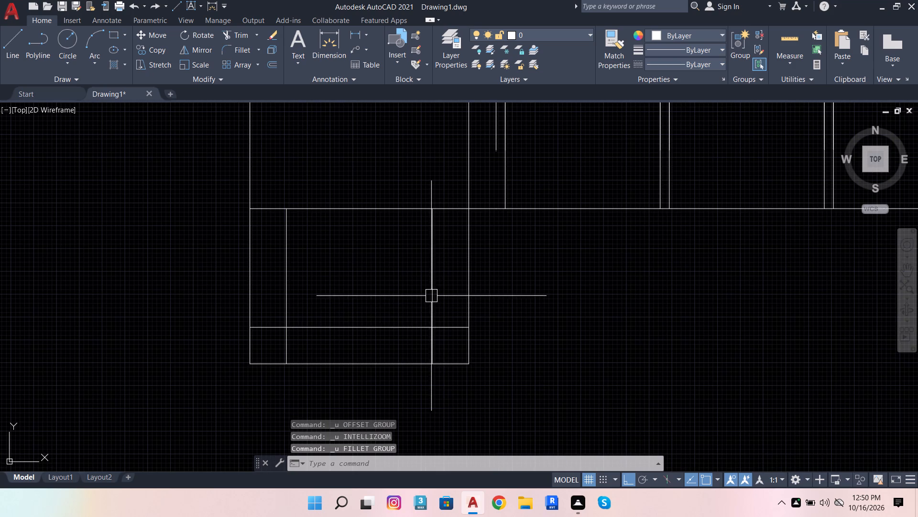
Offset the lower box's two inner vertical lines inward by 1".
{"action": "left_click", "coordinate": [431, 295]}
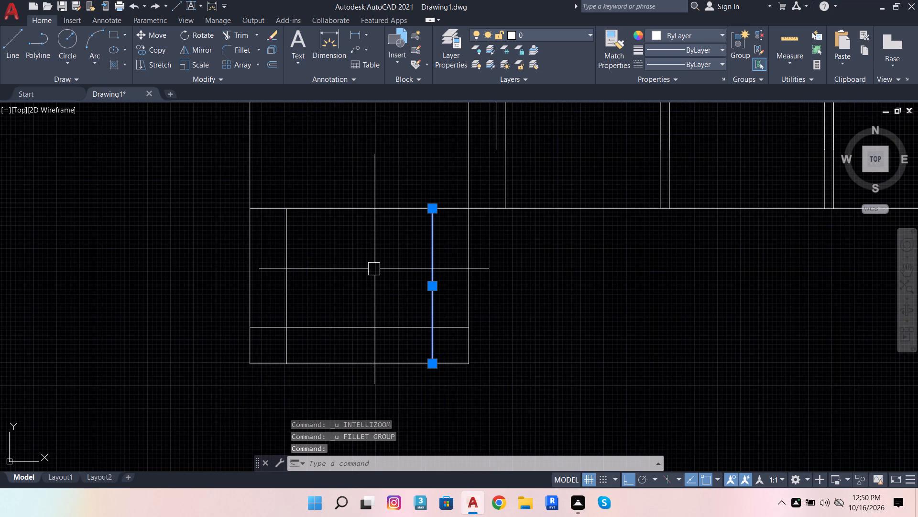
{"action": "key", "text": "o"}
{"action": "key", "text": "Return"}
{"action": "left_click", "coordinate": [437, 359]}
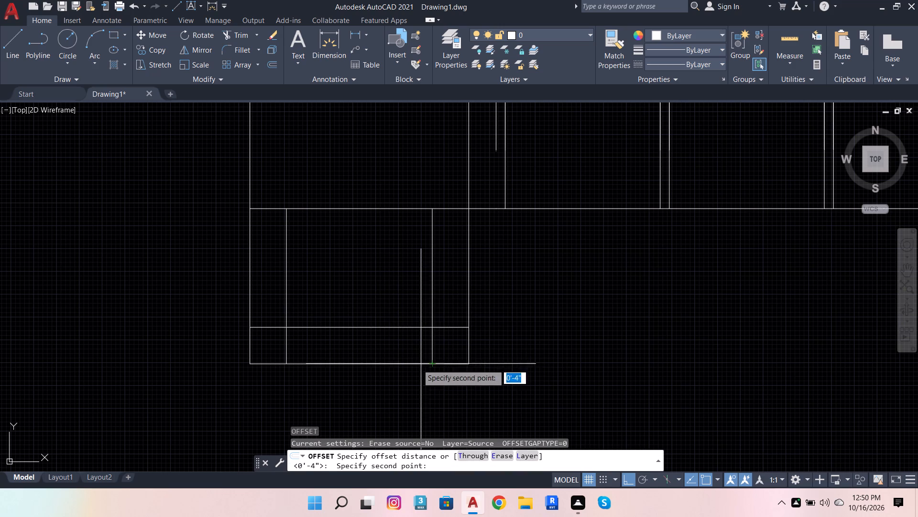
{"action": "key", "text": "1"}
{"action": "key", "text": "Return"}
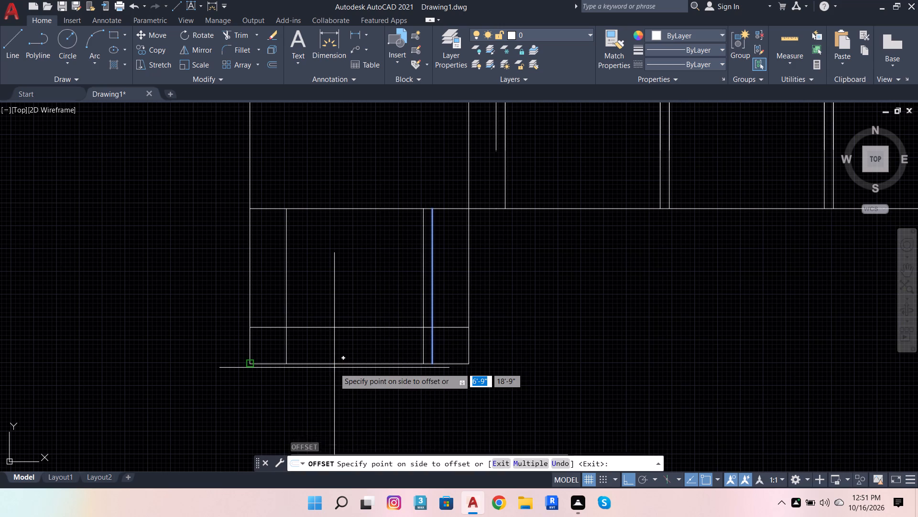
{"action": "left_click", "coordinate": [334, 368]}
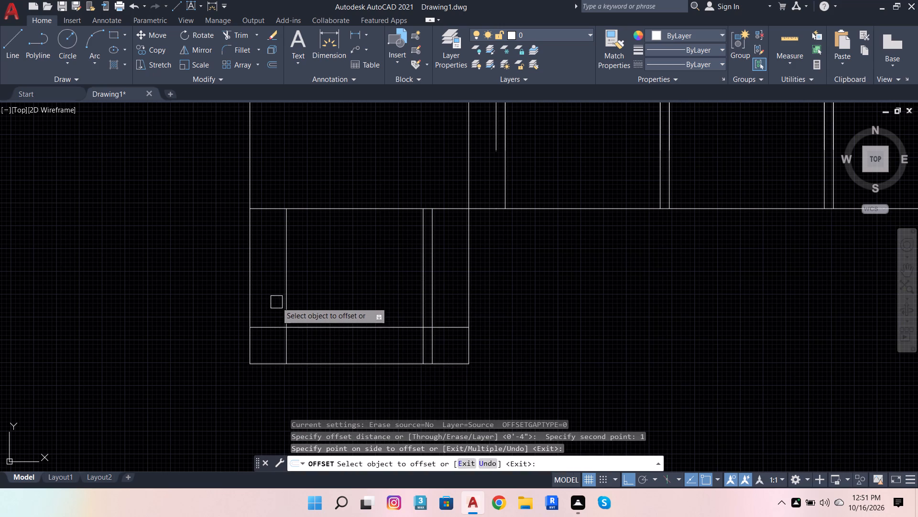
{"action": "left_click", "coordinate": [284, 298]}
{"action": "left_click", "coordinate": [308, 299]}
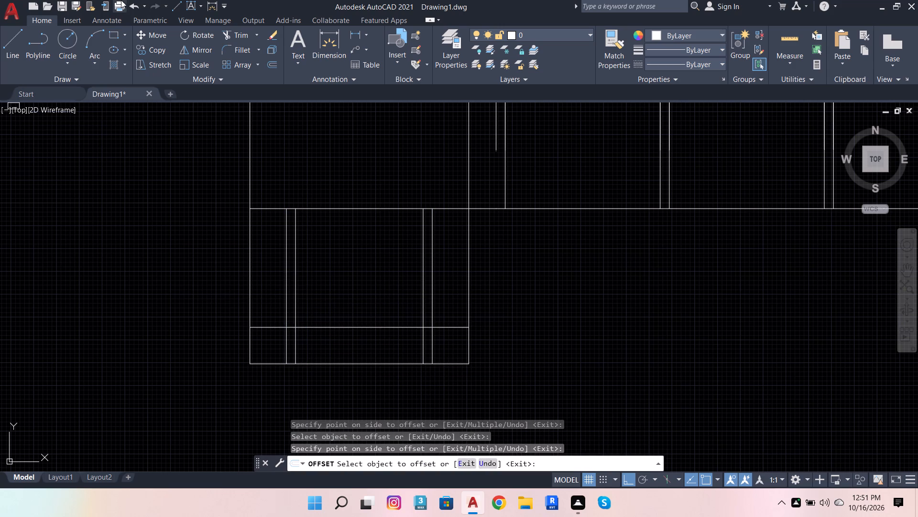
Trim the inner lines below and between the vertical pairs, leaving two narrow closed strips hanging from the base line inside the box.
{"action": "left_click", "coordinate": [231, 36]}
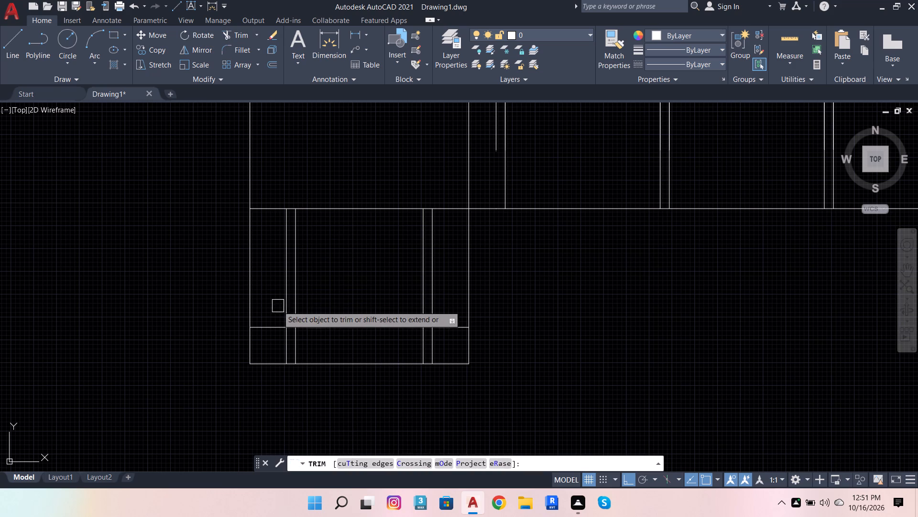
{"action": "left_click", "coordinate": [269, 303]}
{"action": "left_click", "coordinate": [282, 345]}
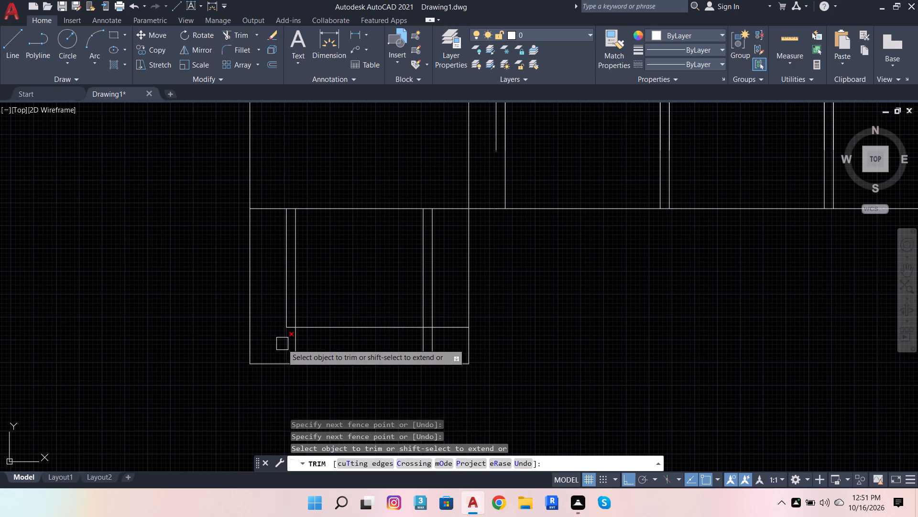
{"action": "left_click", "coordinate": [275, 343]}
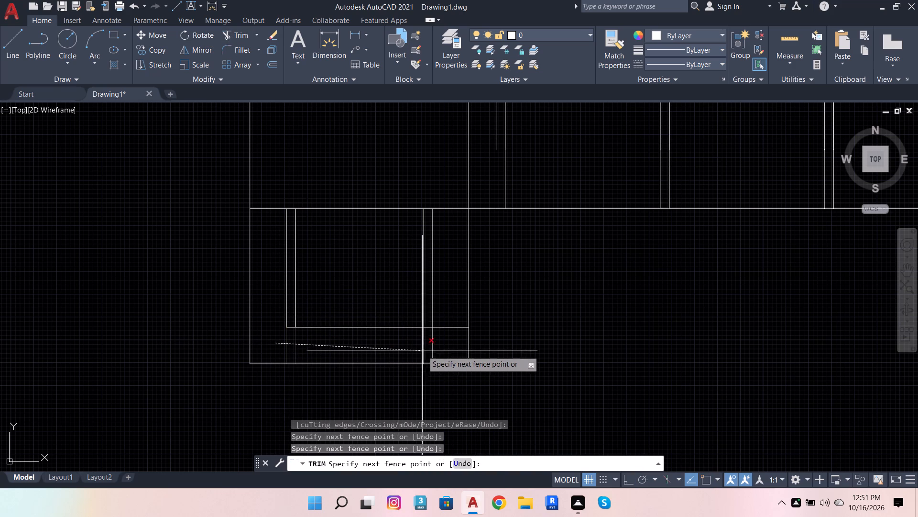
{"action": "left_click", "coordinate": [432, 350]}
{"action": "left_click", "coordinate": [443, 344]}
{"action": "left_click", "coordinate": [417, 349]}
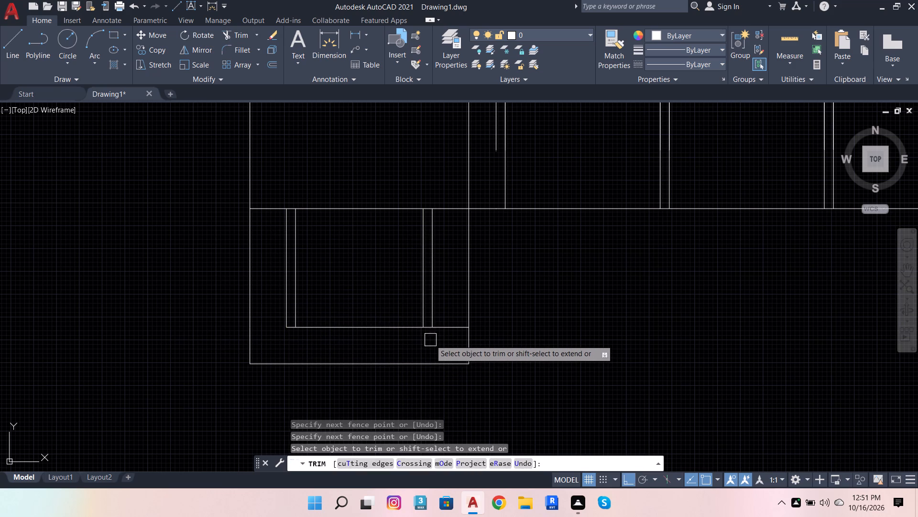
{"action": "left_click", "coordinate": [441, 332]}
{"action": "scroll", "coordinate": [439, 334], "scroll_direction": "down", "scroll_amount": 2}
{"action": "scroll", "coordinate": [422, 332], "scroll_direction": "up", "scroll_amount": 1}
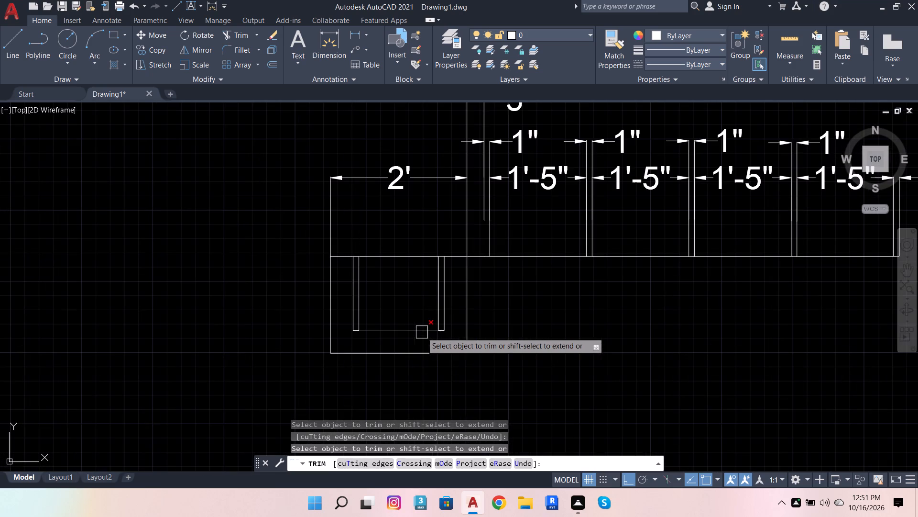
{"action": "left_click", "coordinate": [420, 329]}
{"action": "key", "text": "Escape"}
{"action": "key", "text": "Escape"}
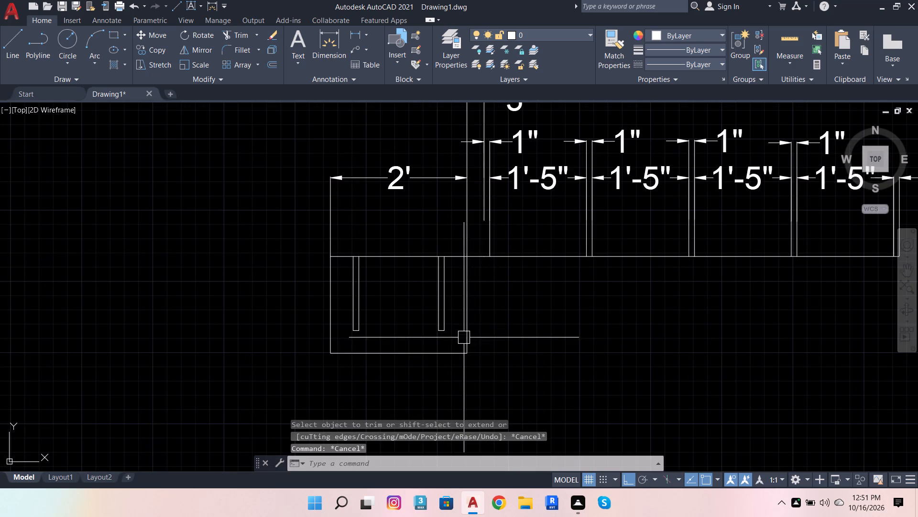
Fillet both lower corners of the outer box with a 3" radius, using the Multiple option.
{"action": "scroll", "coordinate": [463, 338], "scroll_direction": "up", "scroll_amount": 2}
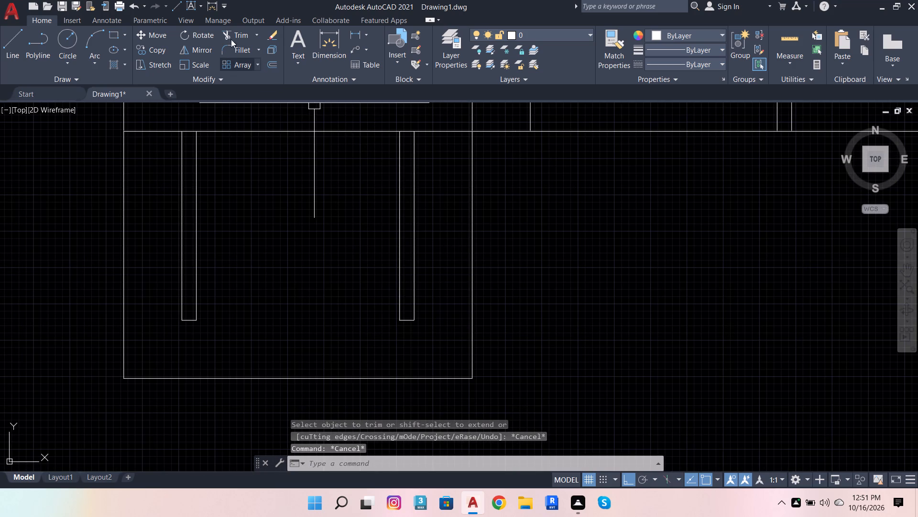
{"action": "left_click", "coordinate": [239, 50]}
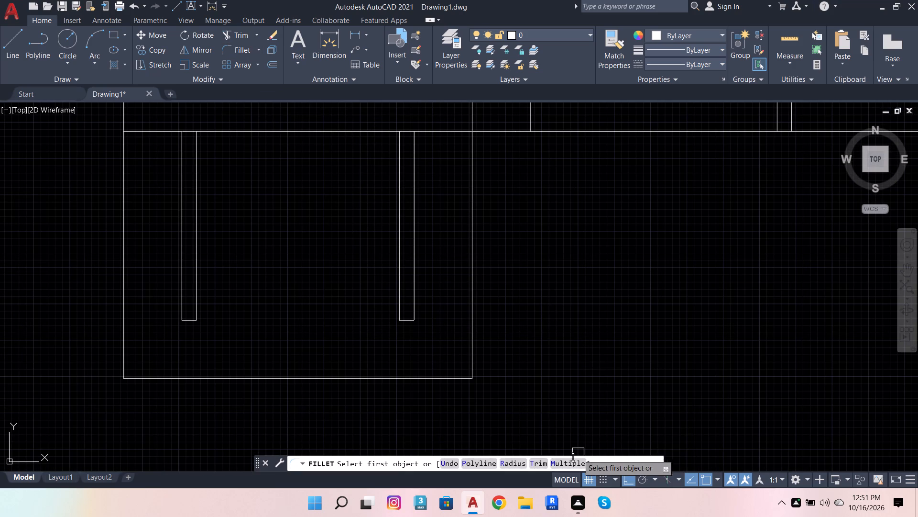
{"action": "double_click", "coordinate": [512, 462]}
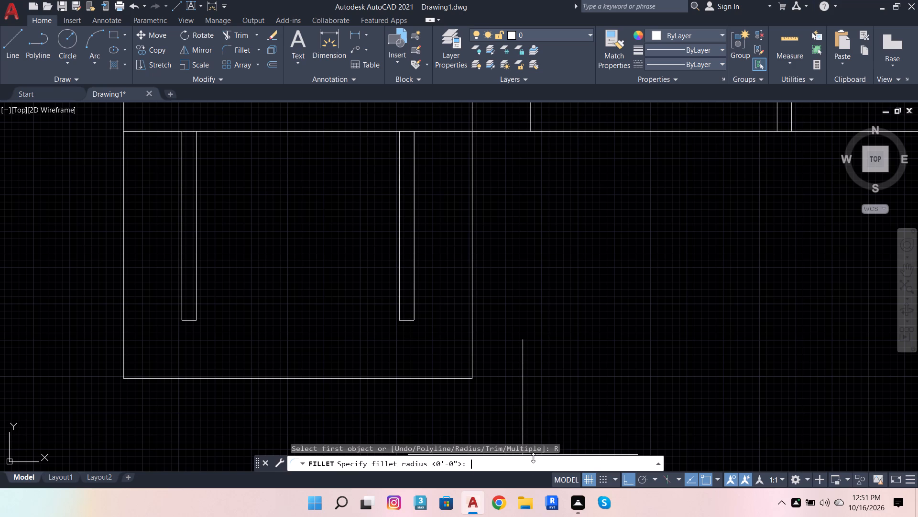
{"action": "left_click", "coordinate": [504, 466]}
{"action": "key", "text": "3"}
{"action": "key", "text": "Return"}
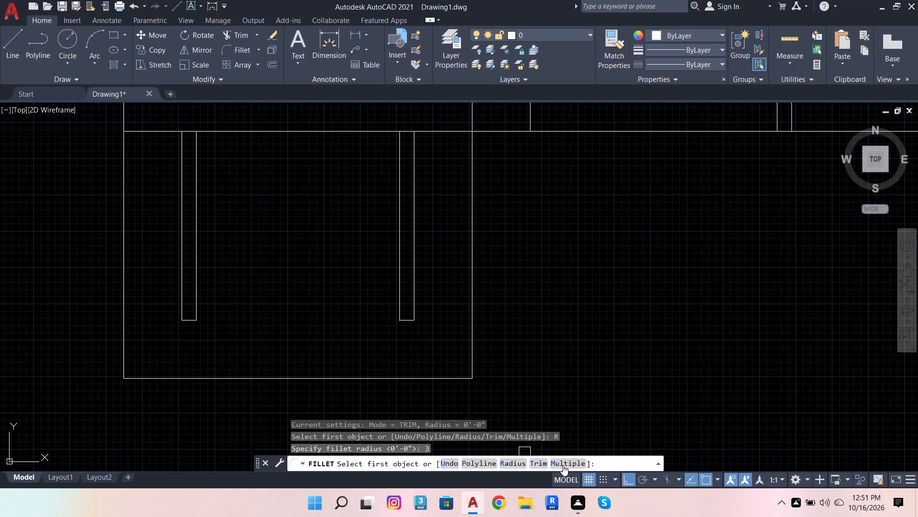
{"action": "left_click", "coordinate": [563, 465]}
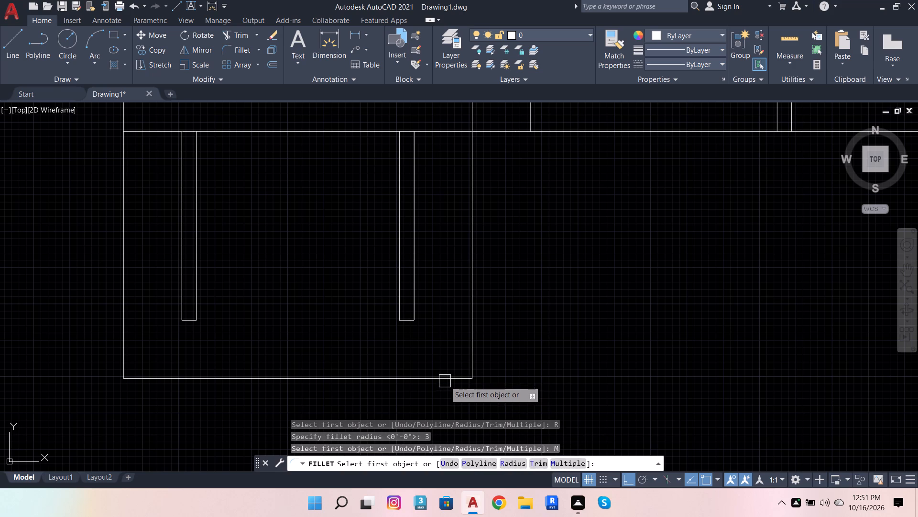
{"action": "left_click", "coordinate": [445, 381]}
{"action": "left_click", "coordinate": [470, 349]}
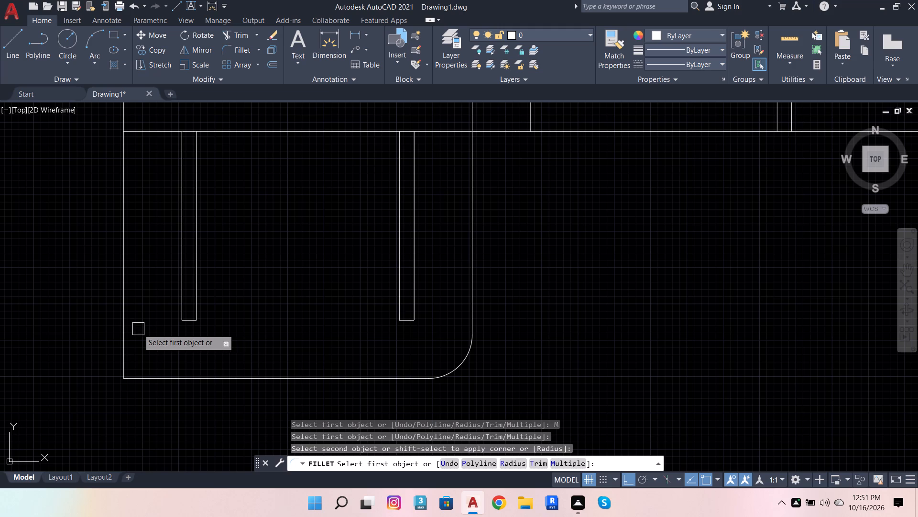
{"action": "left_click", "coordinate": [123, 329]}
{"action": "left_click", "coordinate": [166, 374]}
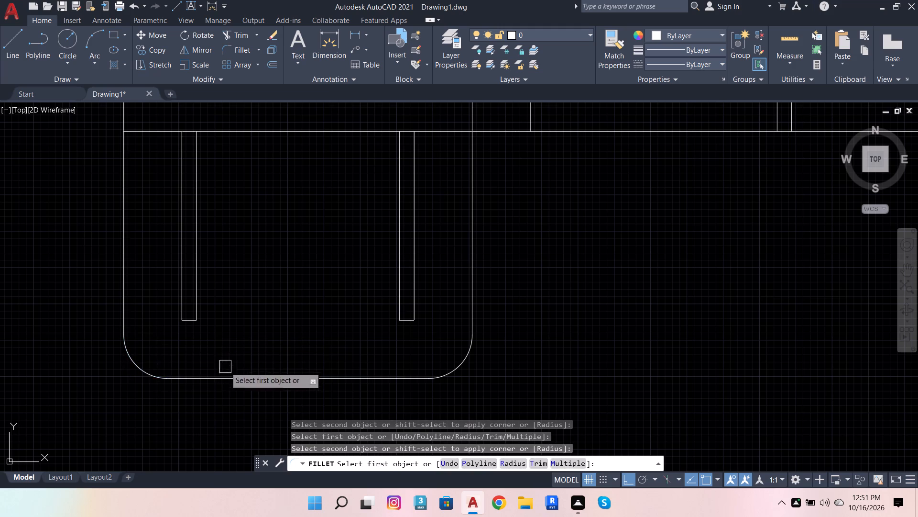
{"action": "scroll", "coordinate": [239, 380], "scroll_direction": "down", "scroll_amount": 2}
{"action": "key", "text": "Escape"}
{"action": "key", "text": "Escape"}
{"action": "key", "text": "Escape"}
{"action": "key", "text": "Escape"}
{"action": "key", "text": "Escape"}
{"action": "key", "text": "Escape"}
{"action": "key", "text": "Escape"}
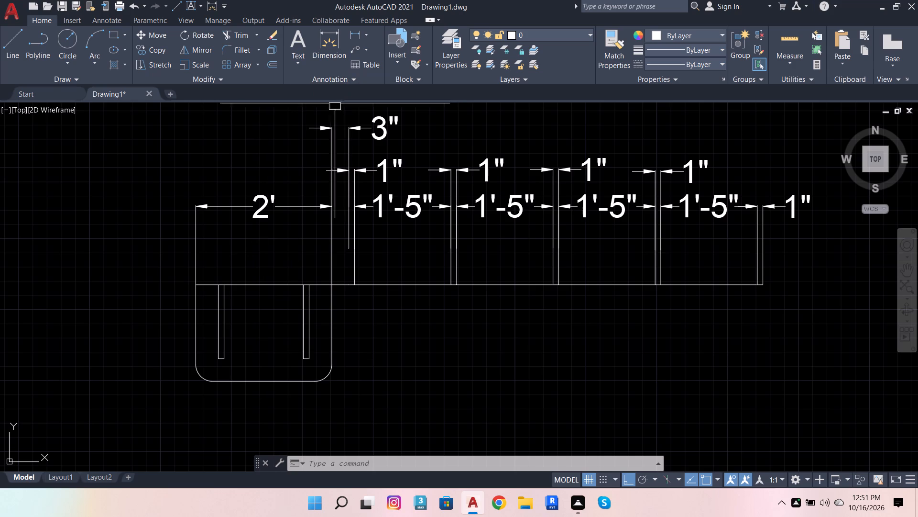
Dimension the horizontal gap between the right strip's outer edge and the box's right side, placing the dimension just above the base line.
{"action": "scroll", "coordinate": [306, 274], "scroll_direction": "down", "scroll_amount": 1}
{"action": "scroll", "coordinate": [311, 302], "scroll_direction": "up", "scroll_amount": 1}
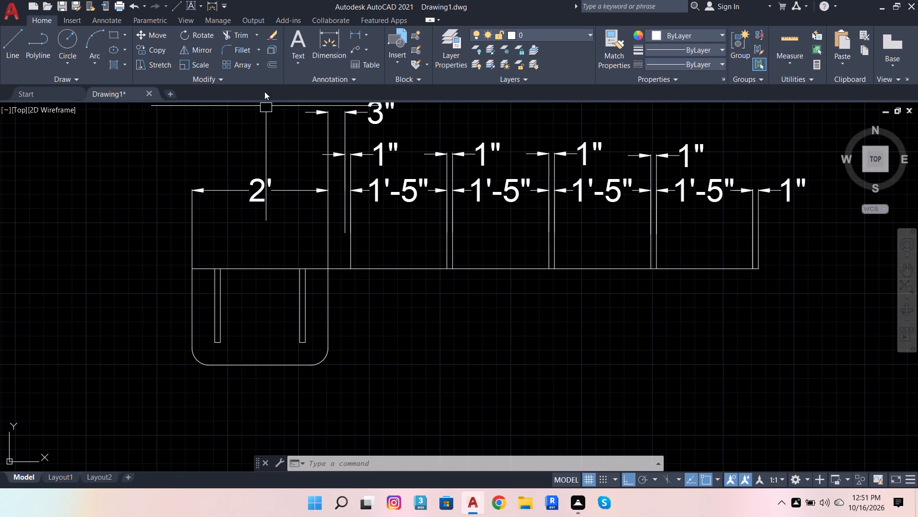
{"action": "left_click", "coordinate": [334, 39]}
{"action": "scroll", "coordinate": [315, 242], "scroll_direction": "up", "scroll_amount": 1}
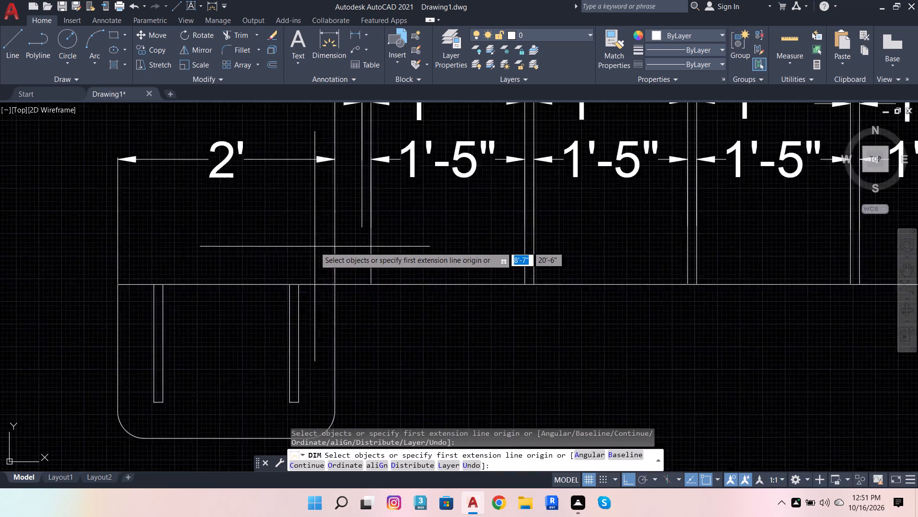
{"action": "scroll", "coordinate": [315, 247], "scroll_direction": "up", "scroll_amount": 2}
{"action": "left_click", "coordinate": [272, 337]}
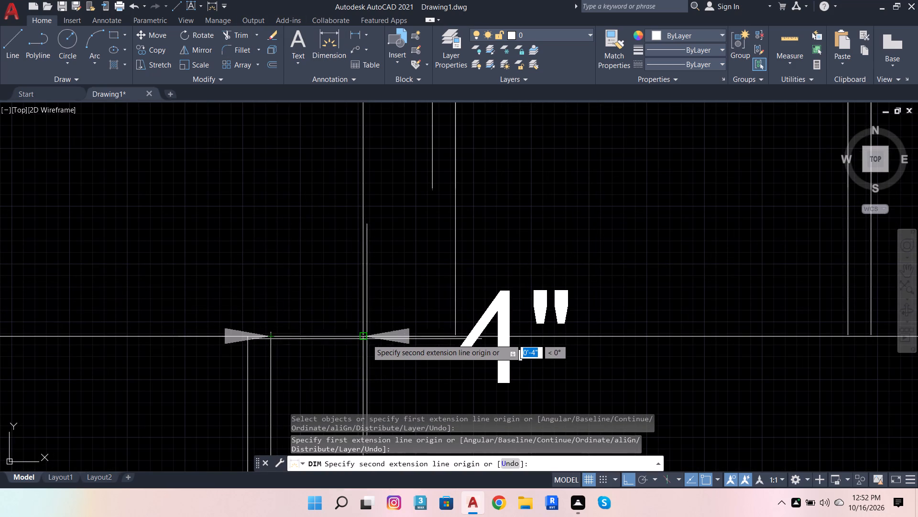
{"action": "left_click", "coordinate": [366, 339]}
{"action": "scroll", "coordinate": [377, 292], "scroll_direction": "down", "scroll_amount": 3}
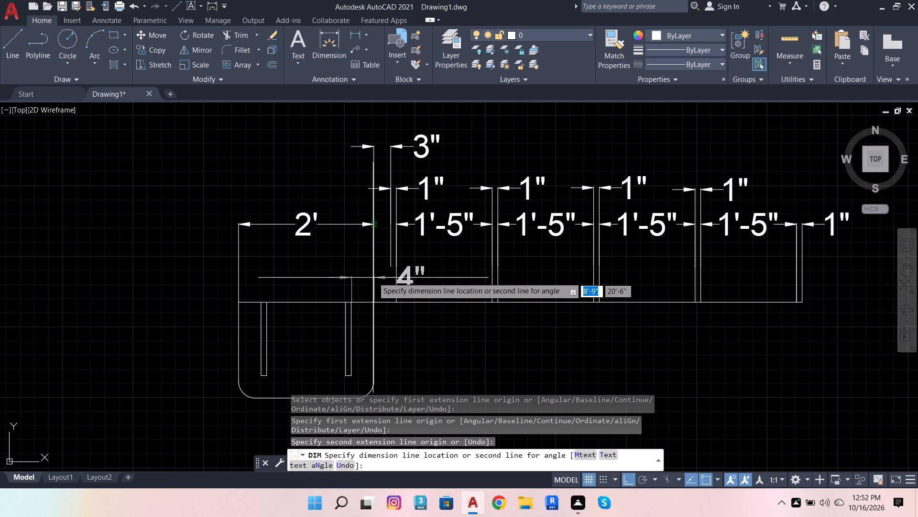
{"action": "left_click", "coordinate": [366, 281]}
Dimension the horizontal gap between the box's left side and the left strip's outer edge, placing the dimension just below the base line.
{"action": "scroll", "coordinate": [245, 311], "scroll_direction": "up", "scroll_amount": 4}
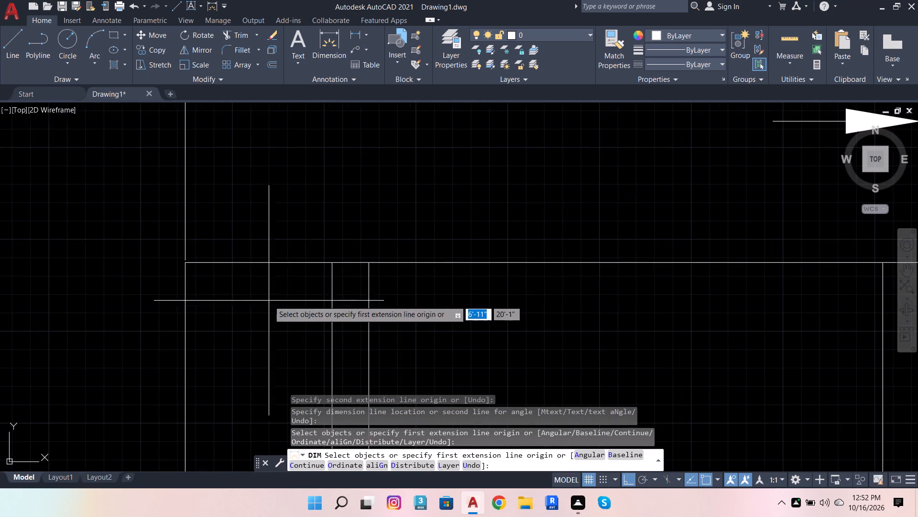
{"action": "left_click", "coordinate": [331, 264]}
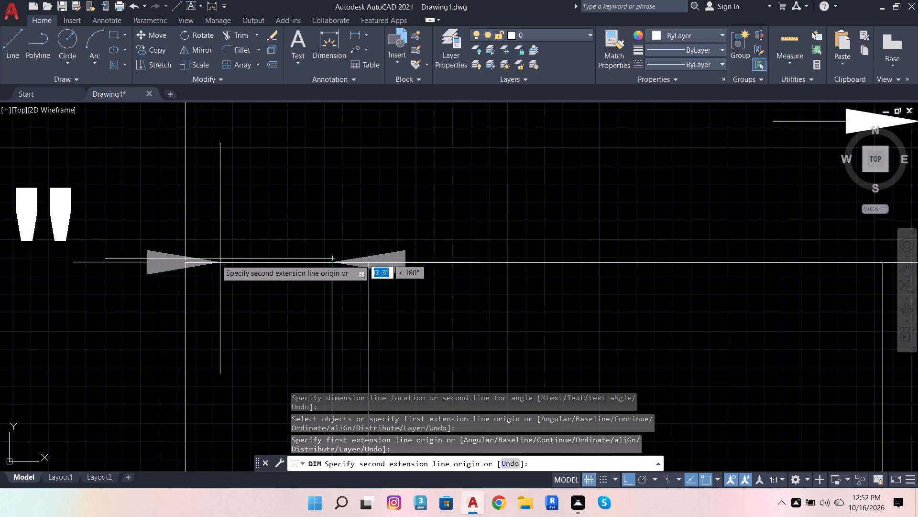
{"action": "left_click", "coordinate": [188, 260]}
{"action": "scroll", "coordinate": [304, 214], "scroll_direction": "down", "scroll_amount": 4}
{"action": "scroll", "coordinate": [295, 237], "scroll_direction": "up", "scroll_amount": 2}
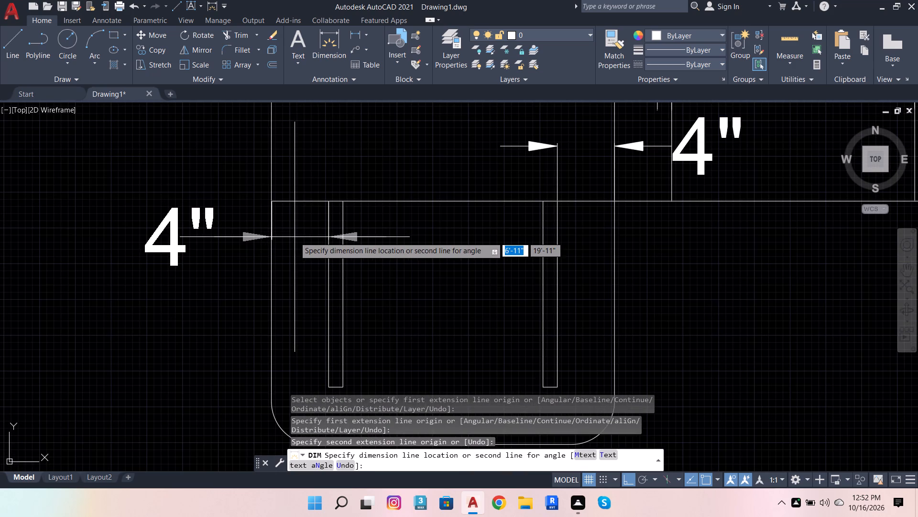
{"action": "left_click", "coordinate": [293, 240]}
{"action": "scroll", "coordinate": [315, 224], "scroll_direction": "down", "scroll_amount": 2}
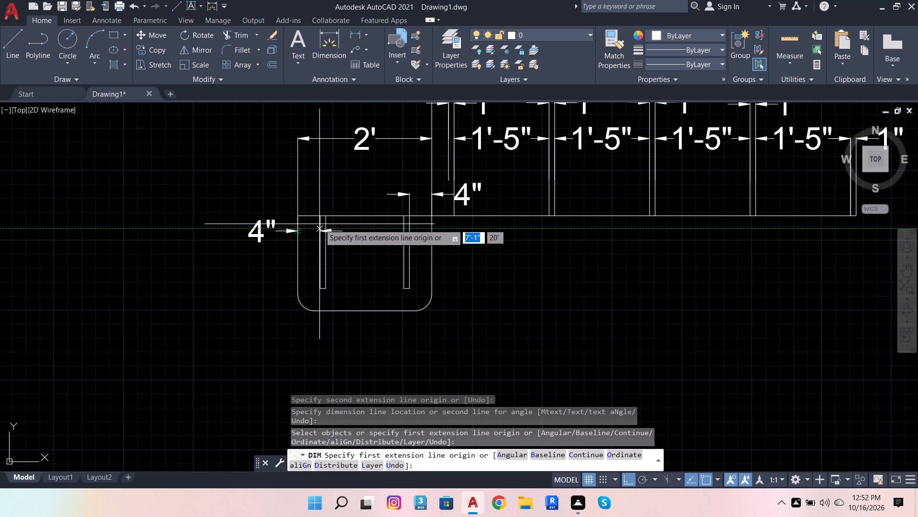
Dimension the clear distance between the two strips' inner edges, placing the dimension inside the box, and end the dimension command.
{"action": "scroll", "coordinate": [424, 267], "scroll_direction": "down", "scroll_amount": 2}
{"action": "scroll", "coordinate": [399, 263], "scroll_direction": "up", "scroll_amount": 4}
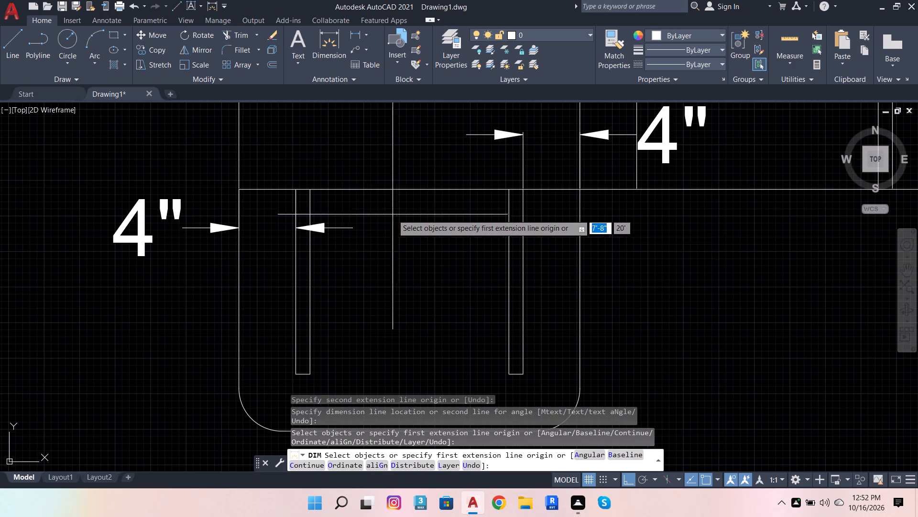
{"action": "left_click", "coordinate": [307, 191]}
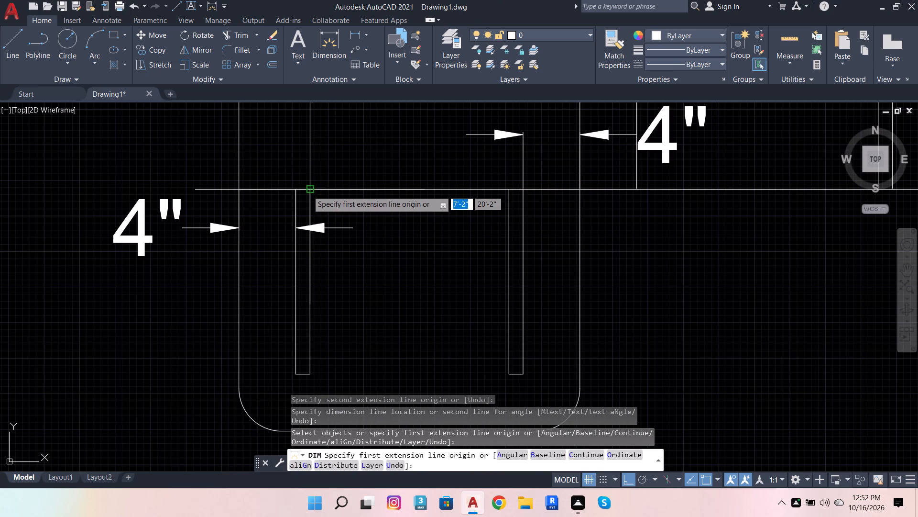
{"action": "left_click", "coordinate": [508, 191]}
{"action": "left_click", "coordinate": [426, 258]}
{"action": "scroll", "coordinate": [447, 239], "scroll_direction": "down", "scroll_amount": 2}
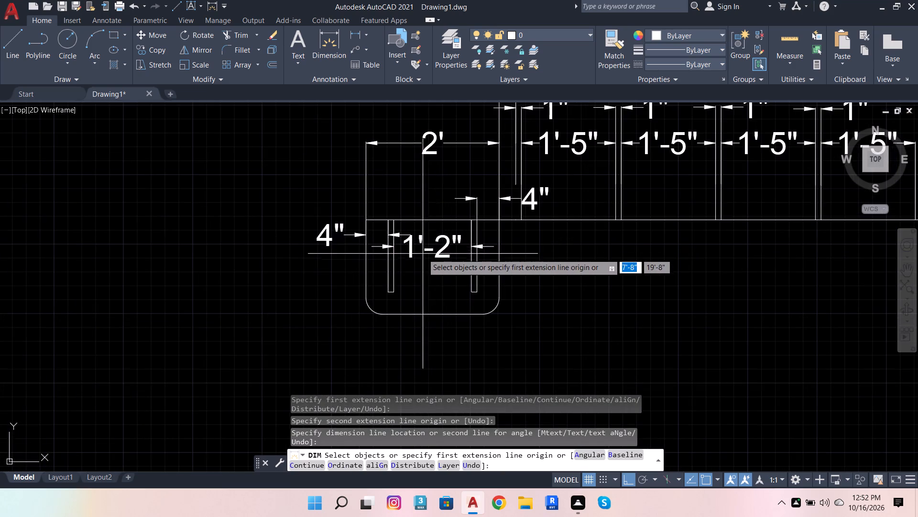
{"action": "scroll", "coordinate": [416, 257], "scroll_direction": "up", "scroll_amount": 2}
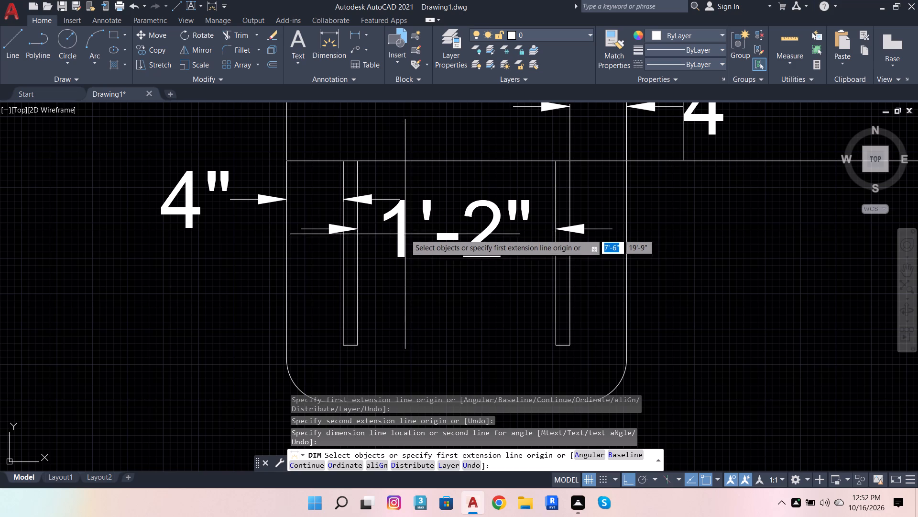
{"action": "scroll", "coordinate": [458, 263], "scroll_direction": "down", "scroll_amount": 1}
{"action": "scroll", "coordinate": [566, 252], "scroll_direction": "down", "scroll_amount": 2}
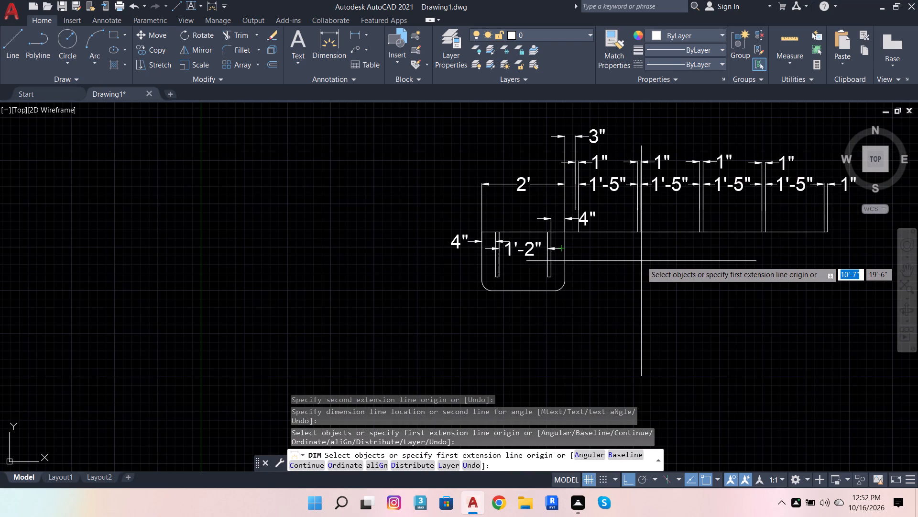
{"action": "key", "text": "Escape"}
{"action": "key", "text": "Escape"}
{"action": "key", "text": "Escape"}
{"action": "key", "text": "Escape"}
{"action": "scroll", "coordinate": [426, 247], "scroll_direction": "down", "scroll_amount": 2}
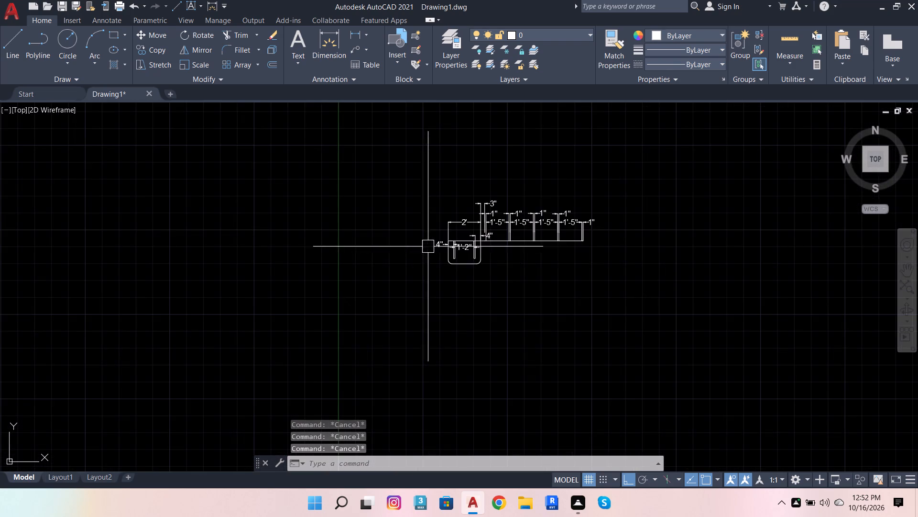
{"action": "scroll", "coordinate": [535, 271], "scroll_direction": "up", "scroll_amount": 2}
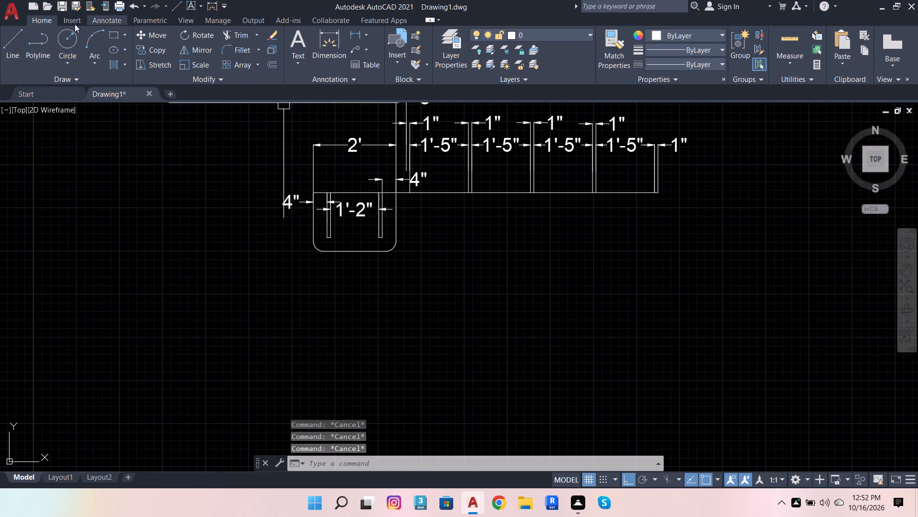
Draw a 1'5" vertical line down from the base line at the start of the first 1'-5" segment.
{"action": "left_click", "coordinate": [12, 40]}
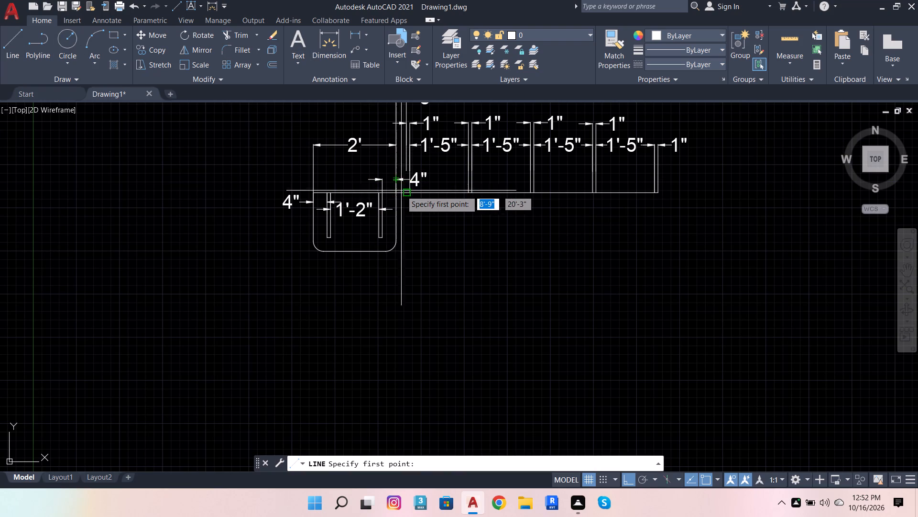
{"action": "left_click", "coordinate": [411, 191]}
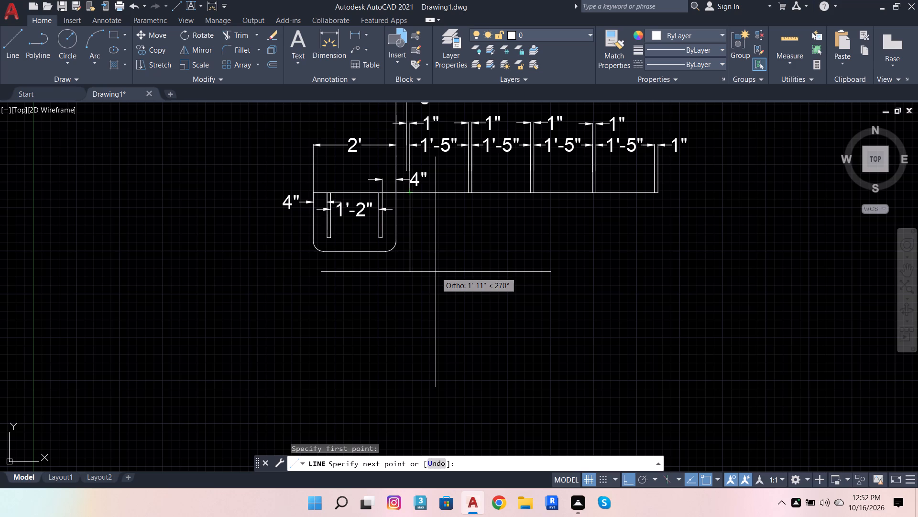
{"action": "type", "text": "1'"}
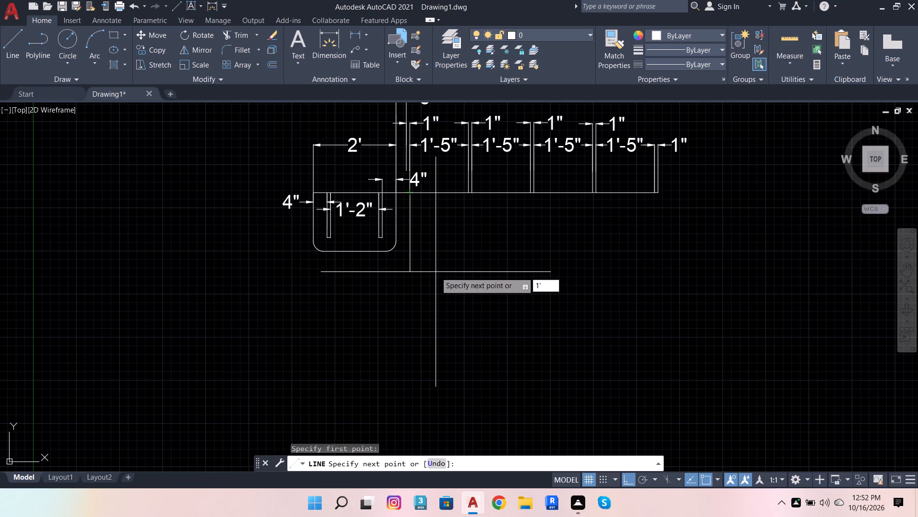
{"action": "key", "text": "5"}
{"action": "key", "text": "Return"}
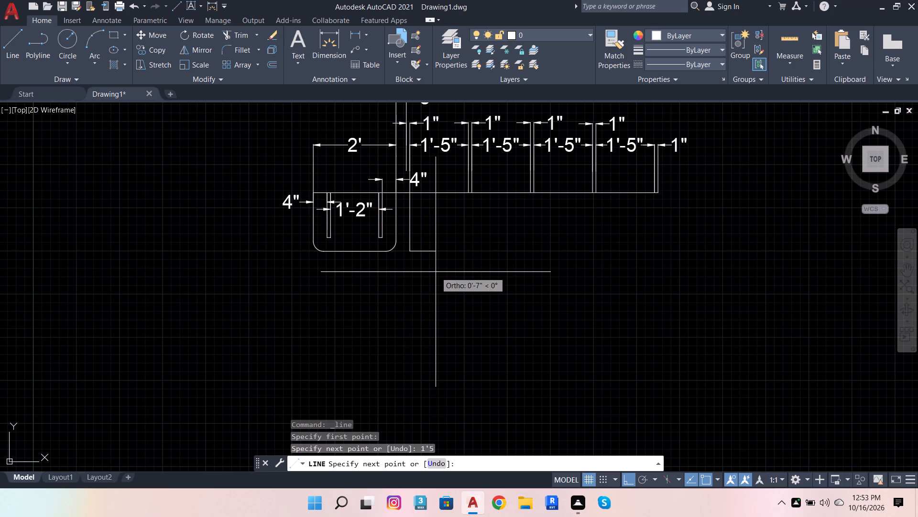
{"action": "key", "text": "space"}
Draw a 1'5" line down from the base line's right end, continuing horizontally to the first vertical line's lower end to close a long box.
{"action": "key", "text": "space"}
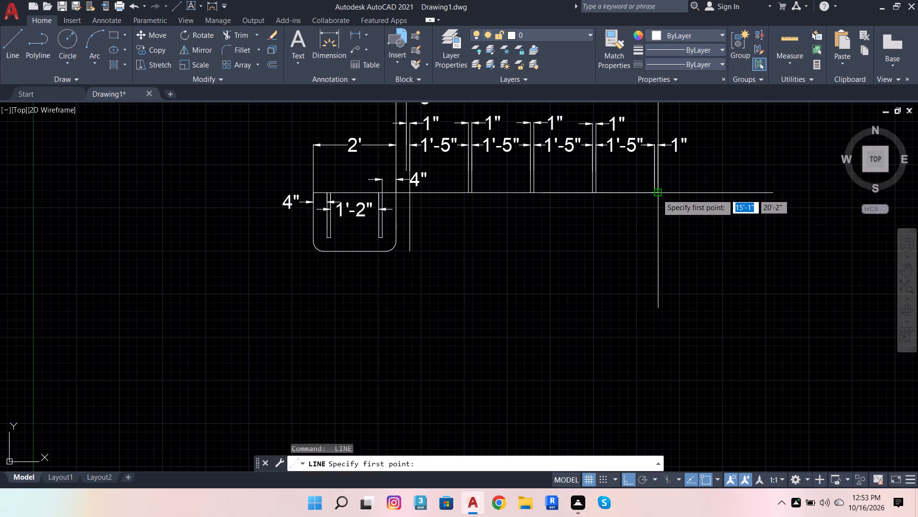
{"action": "scroll", "coordinate": [662, 192], "scroll_direction": "up", "scroll_amount": 4}
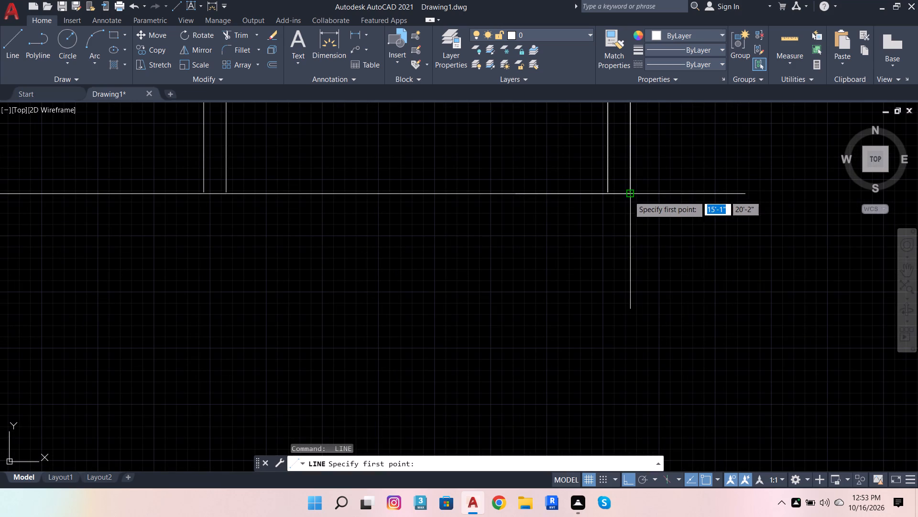
{"action": "left_click", "coordinate": [628, 196]}
{"action": "scroll", "coordinate": [716, 202], "scroll_direction": "down", "scroll_amount": 4}
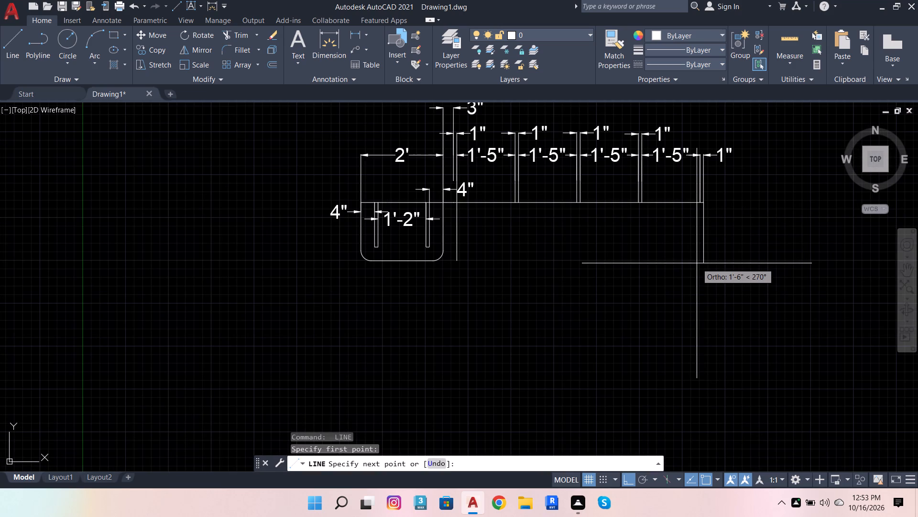
{"action": "type", "text": "1'5"}
{"action": "key", "text": "Return"}
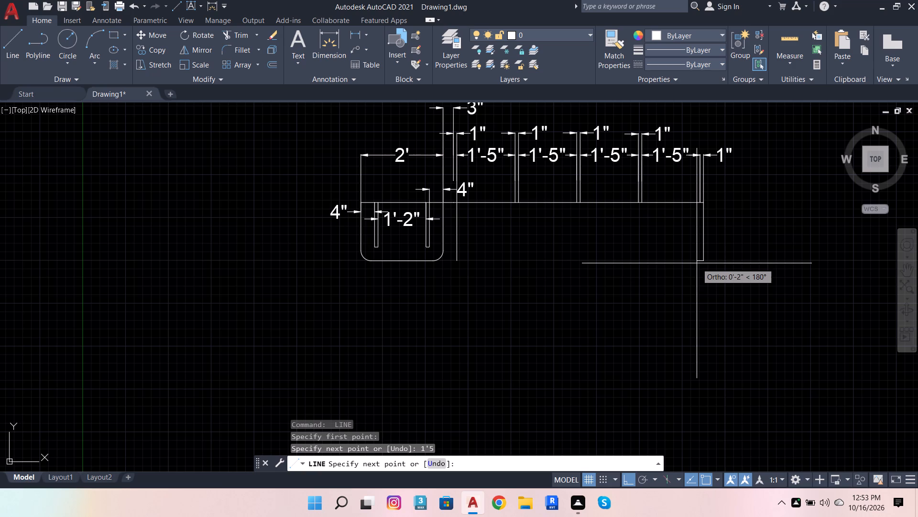
{"action": "left_click", "coordinate": [454, 260]}
{"action": "key", "text": "Escape"}
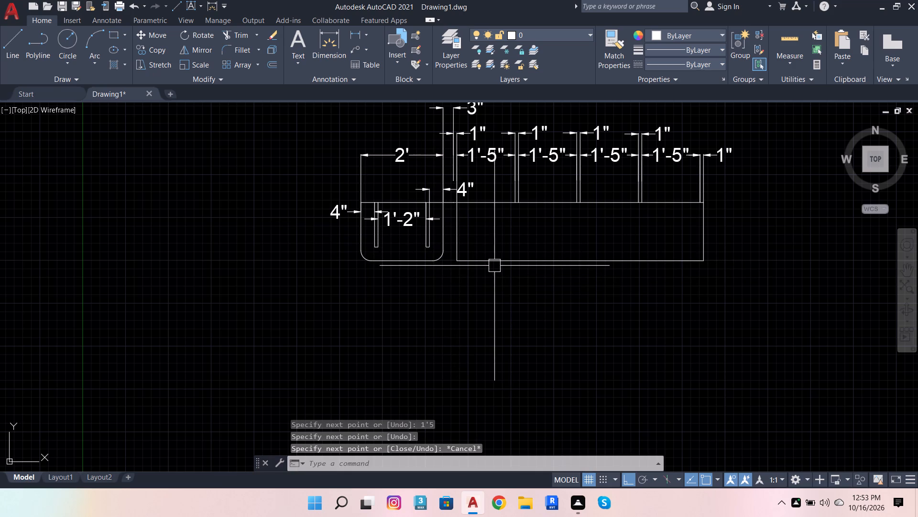
Offset the long box's left and right sides inward by 1".
{"action": "left_click", "coordinate": [454, 230]}
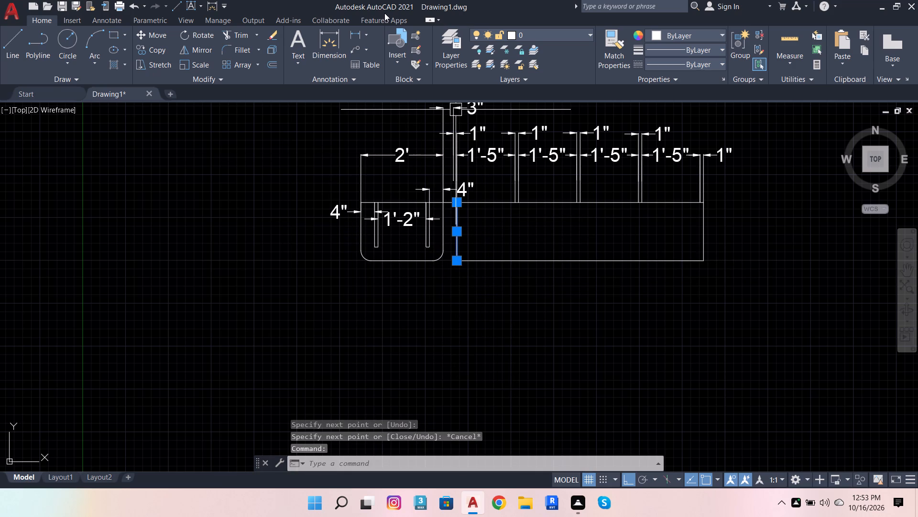
{"action": "left_click", "coordinate": [274, 66]}
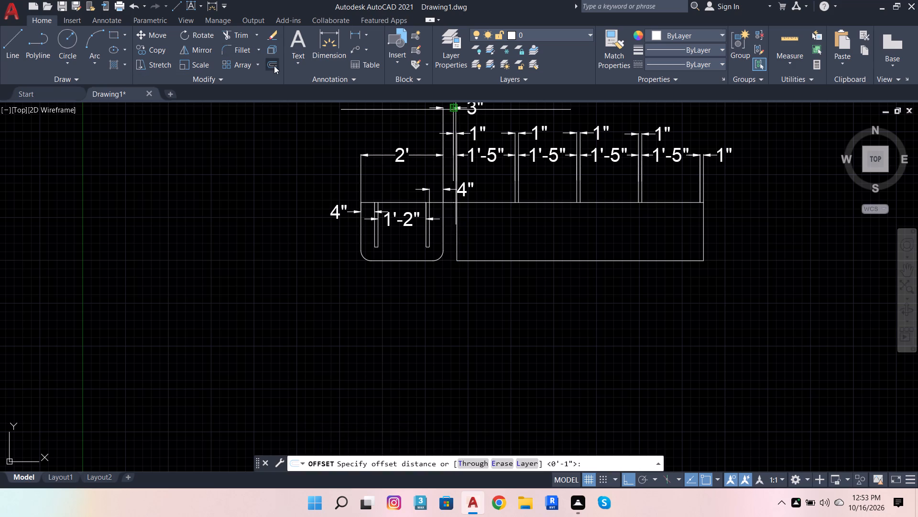
{"action": "left_click", "coordinate": [455, 257]}
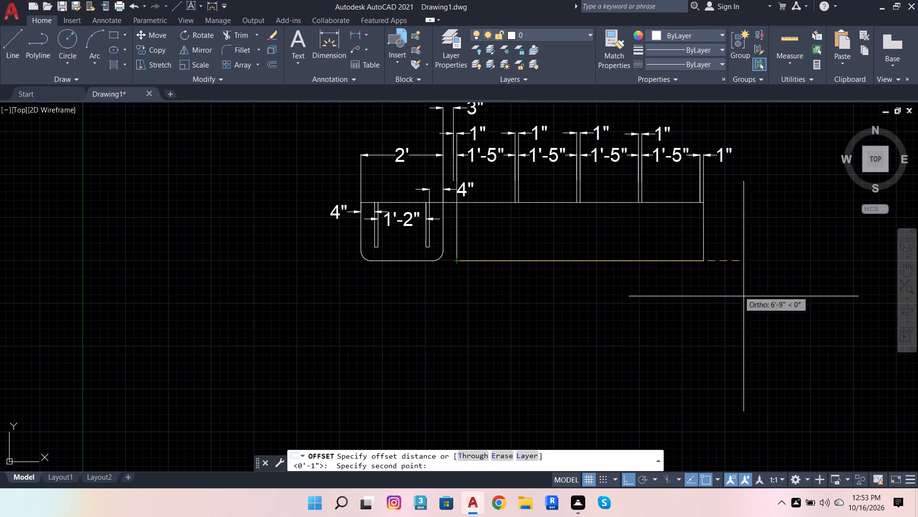
{"action": "key", "text": "1"}
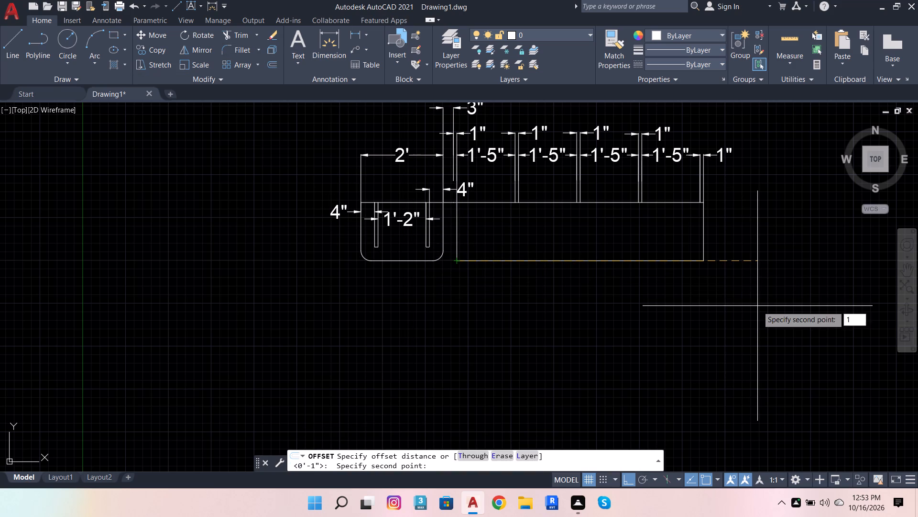
{"action": "key", "text": "Return"}
{"action": "left_click", "coordinate": [758, 306]}
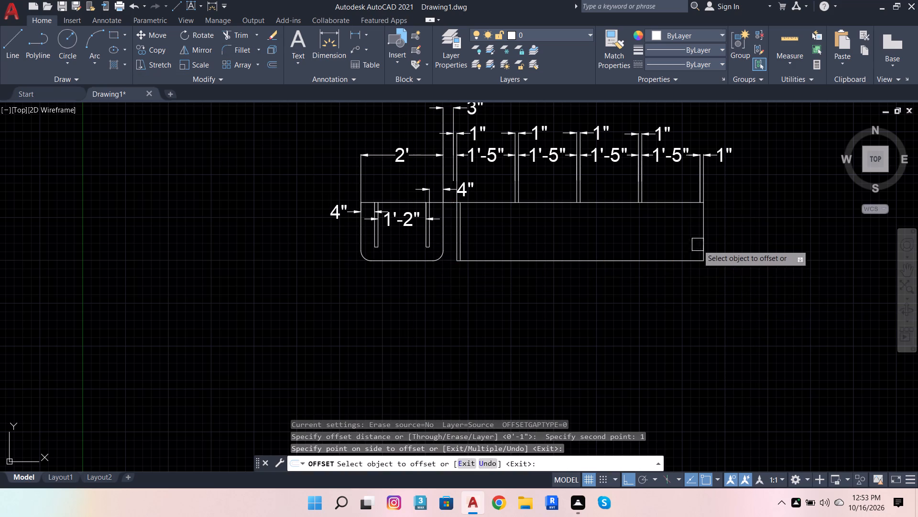
{"action": "left_click", "coordinate": [701, 237]}
{"action": "left_click", "coordinate": [618, 234]}
Offset the four 1'-5" base line segments 1" downward into the long box.
{"action": "scroll", "coordinate": [654, 217], "scroll_direction": "up", "scroll_amount": 2}
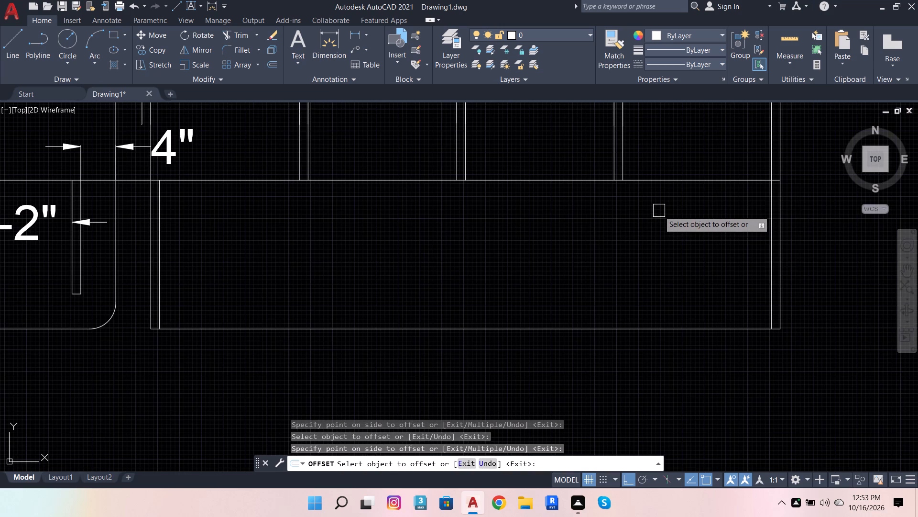
{"action": "left_click_drag", "start_coordinate": [691, 180], "coordinate": [692, 187]}
{"action": "left_click", "coordinate": [698, 248]}
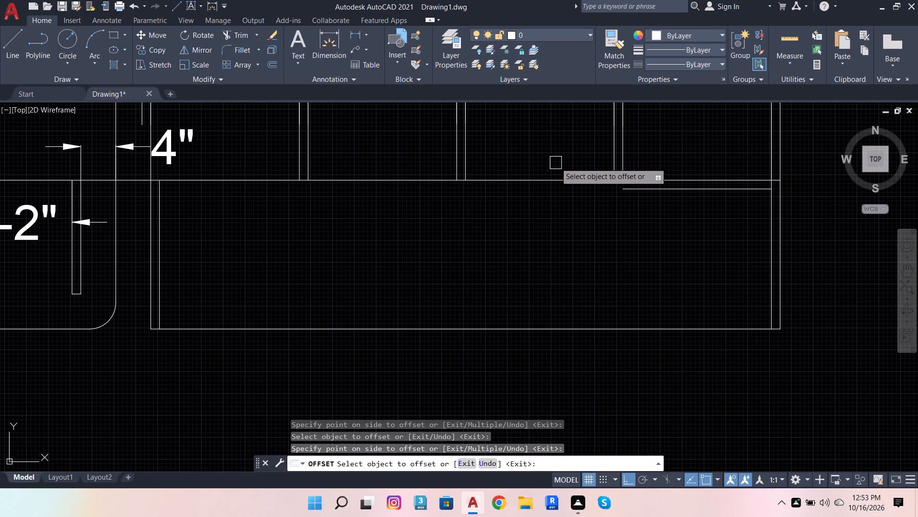
{"action": "left_click", "coordinate": [557, 179]}
{"action": "left_click", "coordinate": [542, 226]}
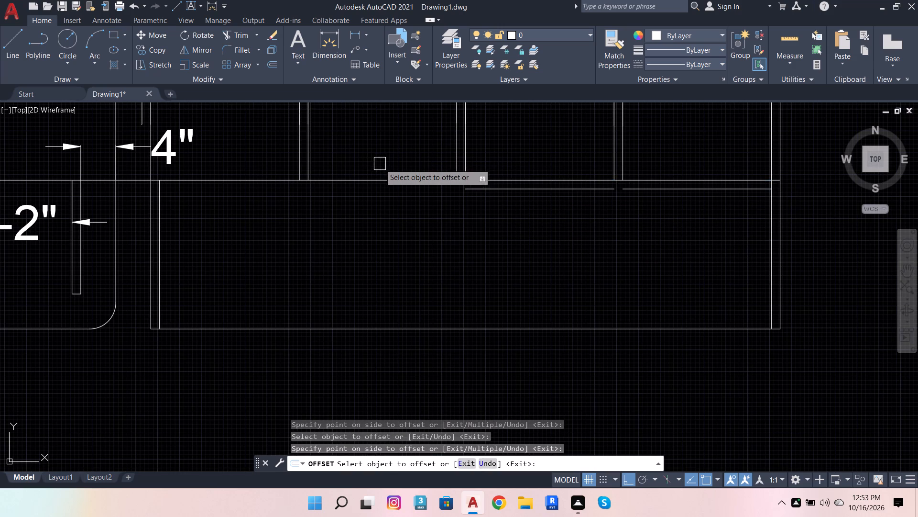
{"action": "left_click_drag", "start_coordinate": [377, 176], "coordinate": [375, 182]}
{"action": "left_click_drag", "start_coordinate": [358, 224], "coordinate": [352, 222]}
{"action": "left_click", "coordinate": [258, 173]}
{"action": "left_click_drag", "start_coordinate": [258, 173], "coordinate": [259, 178]}
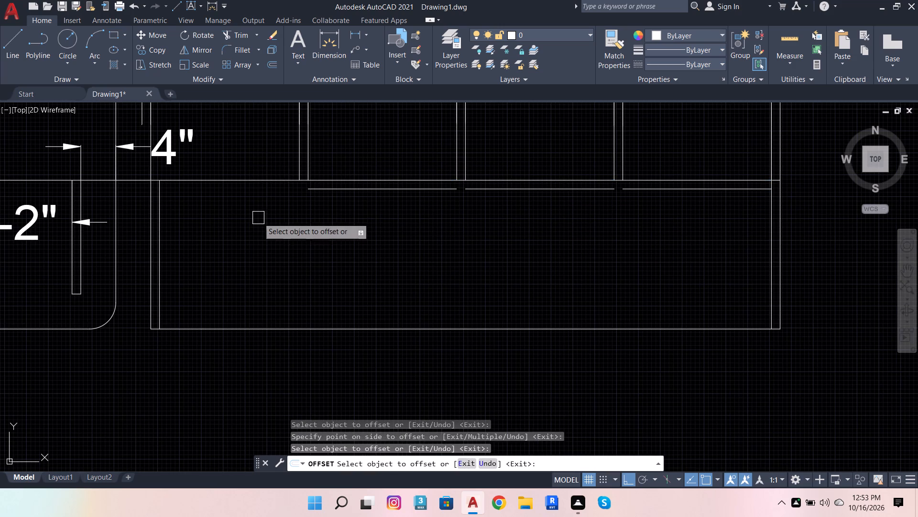
{"action": "left_click", "coordinate": [258, 218]}
{"action": "left_click_drag", "start_coordinate": [258, 181], "coordinate": [258, 188]}
{"action": "left_click_drag", "start_coordinate": [259, 272], "coordinate": [259, 283]}
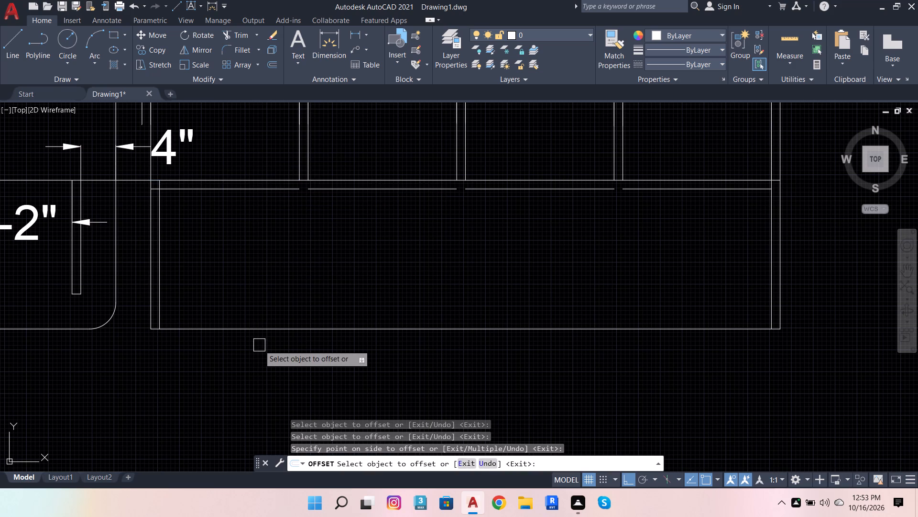
Offset the long box's bottom edge 1" upward into the box.
{"action": "double_click", "coordinate": [261, 327]}
{"action": "left_click", "coordinate": [264, 276]}
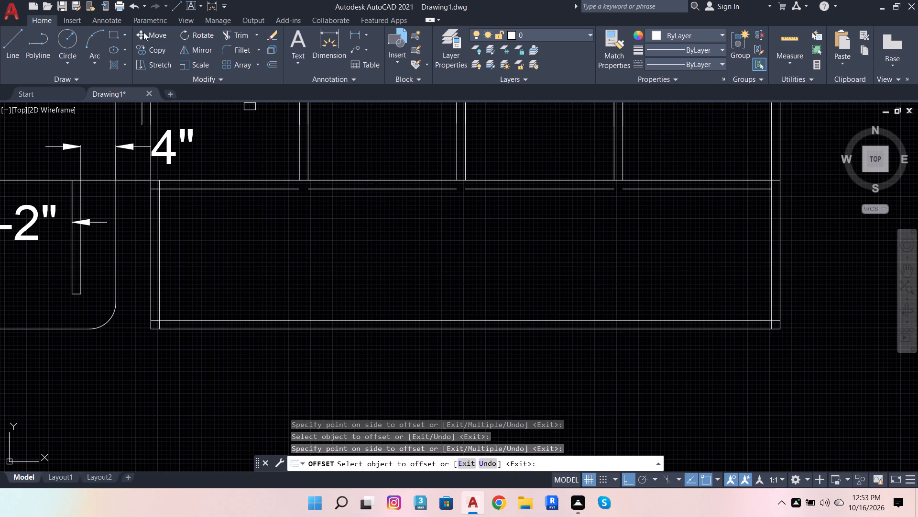
Trim the overlapping offset line ends at the upper-left and lower-left inner corners of the long box.
{"action": "left_click", "coordinate": [239, 36]}
{"action": "scroll", "coordinate": [146, 181], "scroll_direction": "up", "scroll_amount": 2}
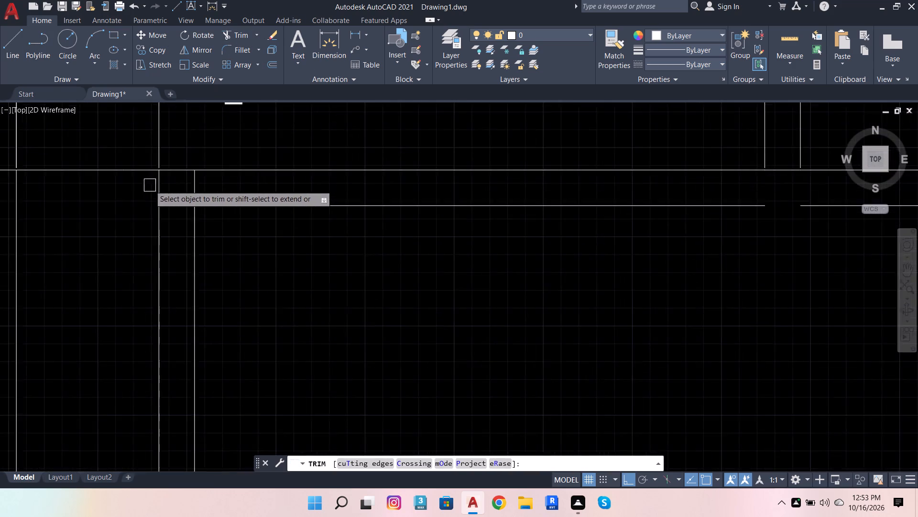
{"action": "scroll", "coordinate": [150, 185], "scroll_direction": "up", "scroll_amount": 2}
{"action": "left_click", "coordinate": [215, 197]}
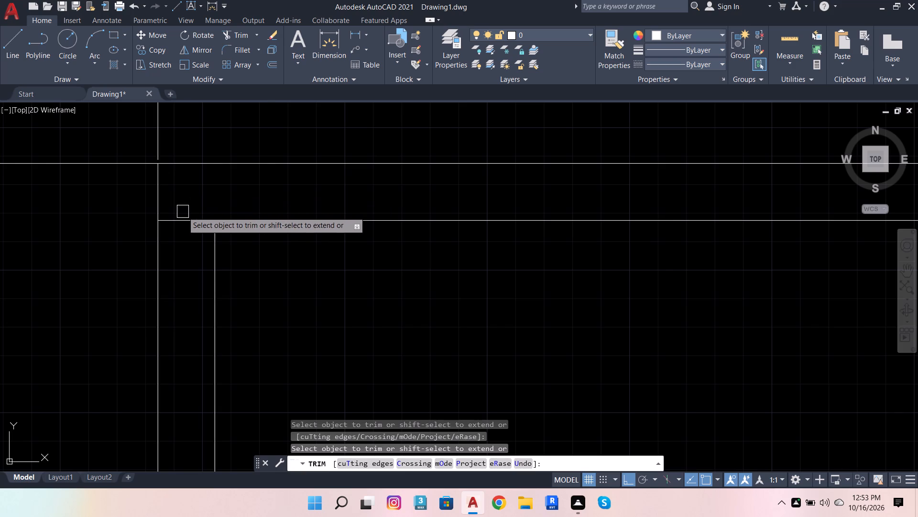
{"action": "left_click", "coordinate": [182, 218]}
{"action": "scroll", "coordinate": [206, 189], "scroll_direction": "down", "scroll_amount": 5}
{"action": "scroll", "coordinate": [203, 273], "scroll_direction": "up", "scroll_amount": 5}
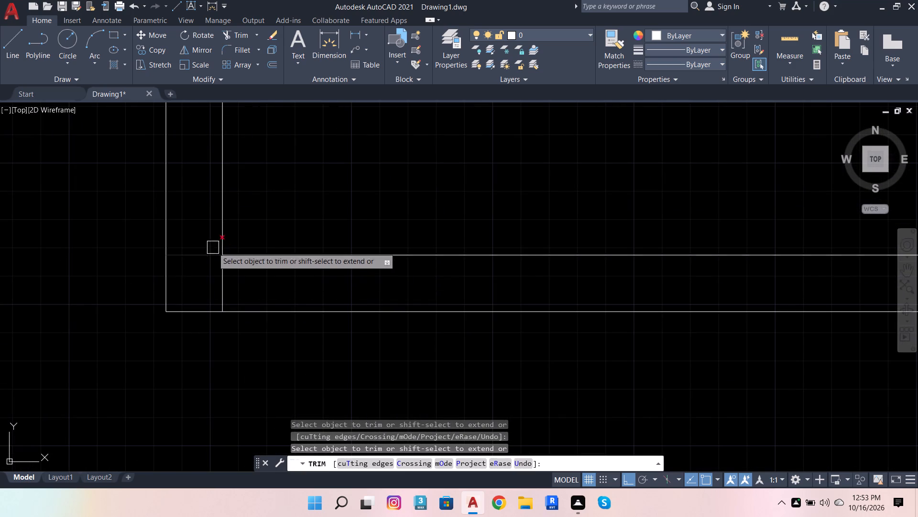
{"action": "left_click", "coordinate": [204, 235]}
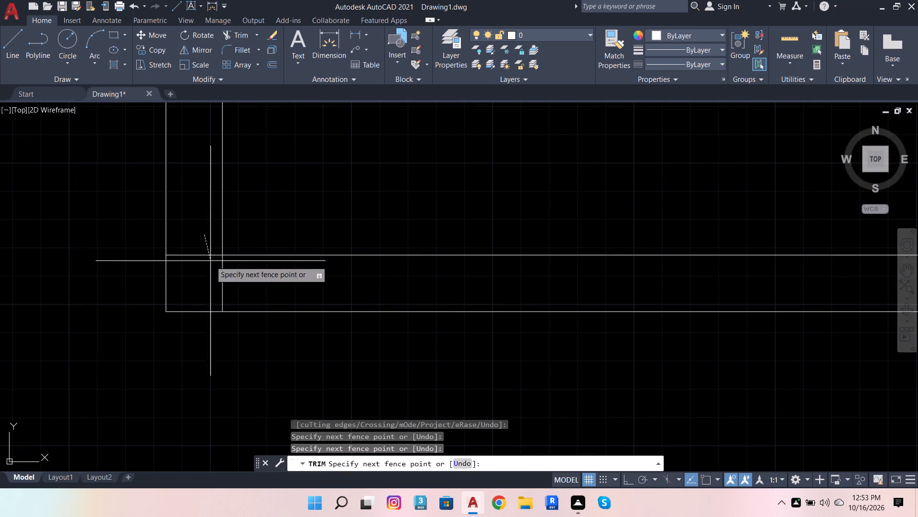
{"action": "left_click", "coordinate": [232, 273]}
Trim the overlapping offset line ends at the lower-right and upper-right inner corners of the long box.
{"action": "scroll", "coordinate": [175, 273], "scroll_direction": "down", "scroll_amount": 4}
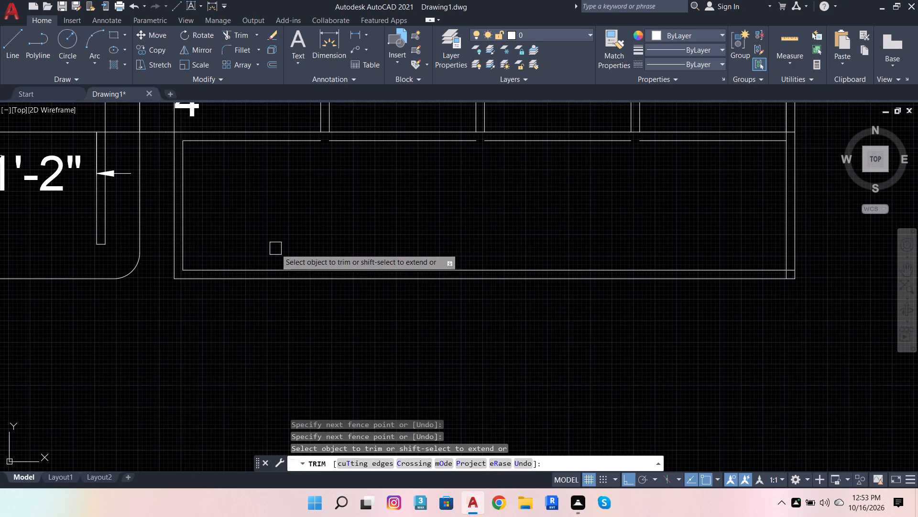
{"action": "scroll", "coordinate": [272, 252], "scroll_direction": "down", "scroll_amount": 1}
{"action": "scroll", "coordinate": [590, 251], "scroll_direction": "up", "scroll_amount": 5}
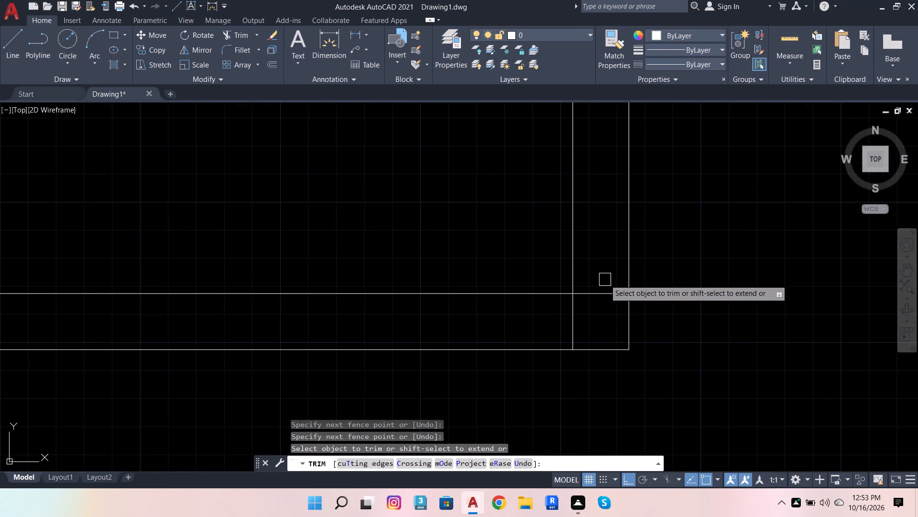
{"action": "left_click", "coordinate": [605, 280]}
{"action": "left_click", "coordinate": [556, 333]}
{"action": "scroll", "coordinate": [591, 326], "scroll_direction": "down", "scroll_amount": 3}
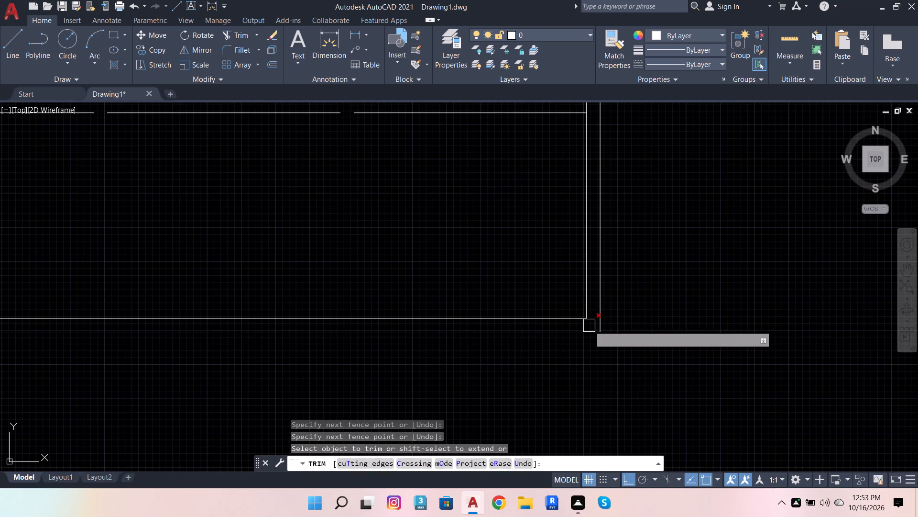
{"action": "scroll", "coordinate": [568, 282], "scroll_direction": "down", "scroll_amount": 1}
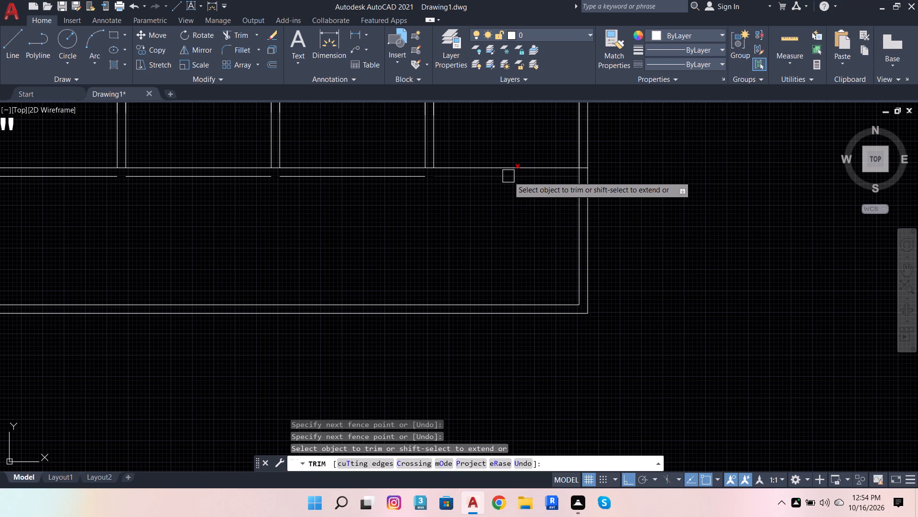
{"action": "scroll", "coordinate": [578, 182], "scroll_direction": "up", "scroll_amount": 3}
{"action": "left_click", "coordinate": [581, 143]}
{"action": "scroll", "coordinate": [605, 184], "scroll_direction": "down", "scroll_amount": 2}
{"action": "scroll", "coordinate": [597, 149], "scroll_direction": "up", "scroll_amount": 1}
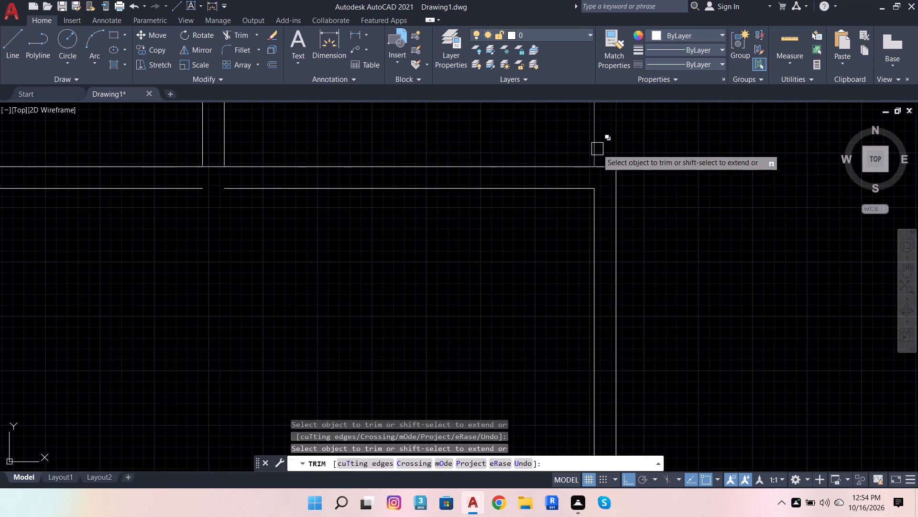
{"action": "scroll", "coordinate": [597, 149], "scroll_direction": "up", "scroll_amount": 1}
{"action": "scroll", "coordinate": [655, 228], "scroll_direction": "down", "scroll_amount": 3}
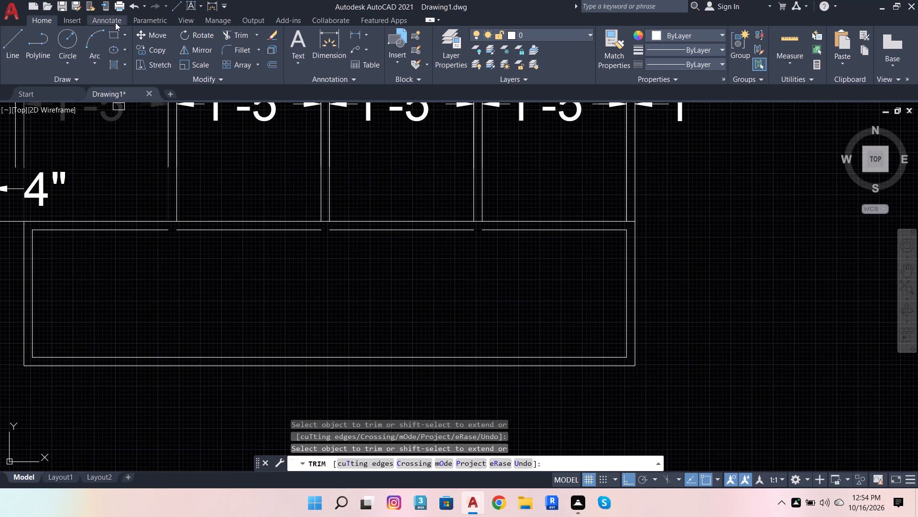
Draw two vertical lines from the facing ends of the two rightmost inner top segments down past the long box's bottom edge.
{"action": "left_click", "coordinate": [5, 40]}
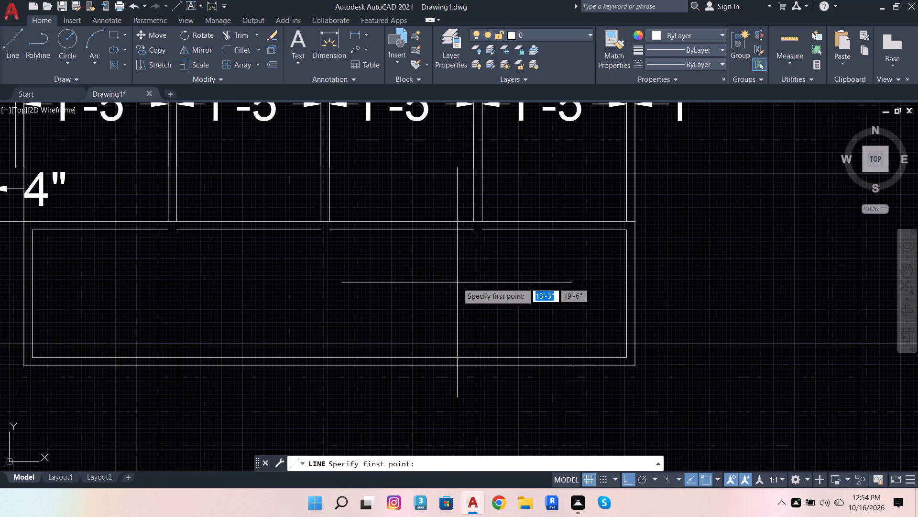
{"action": "left_click", "coordinate": [481, 232]}
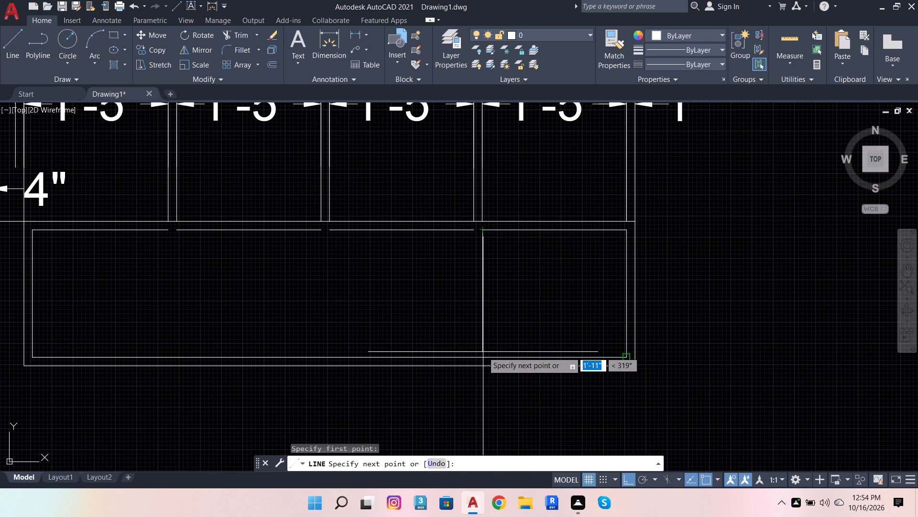
{"action": "left_click", "coordinate": [481, 405]}
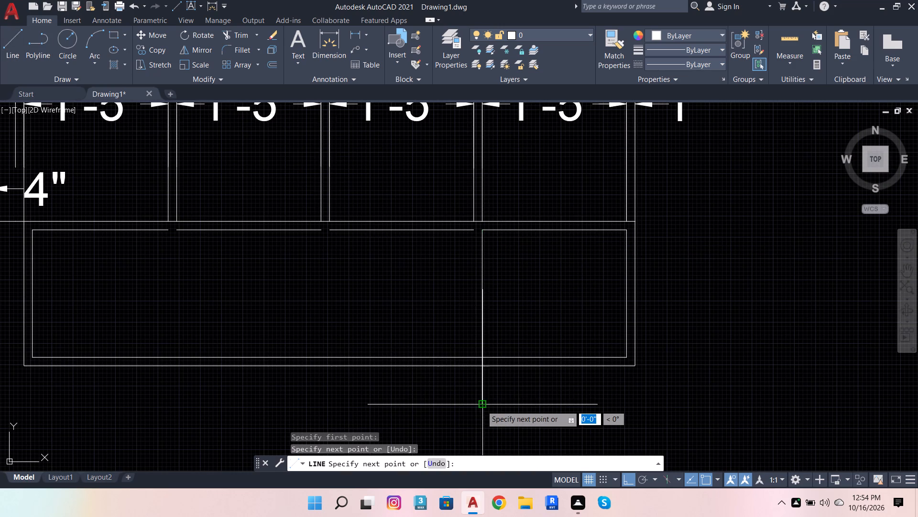
{"action": "key", "text": "space"}
{"action": "key", "text": "space"}
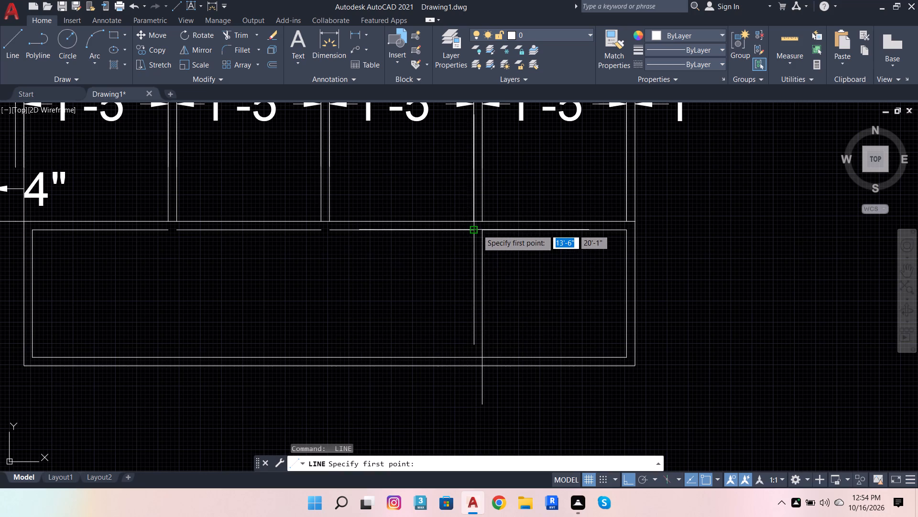
{"action": "left_click", "coordinate": [477, 229]}
{"action": "scroll", "coordinate": [472, 315], "scroll_direction": "down", "scroll_amount": 1}
{"action": "left_click", "coordinate": [467, 368]}
{"action": "key", "text": "space"}
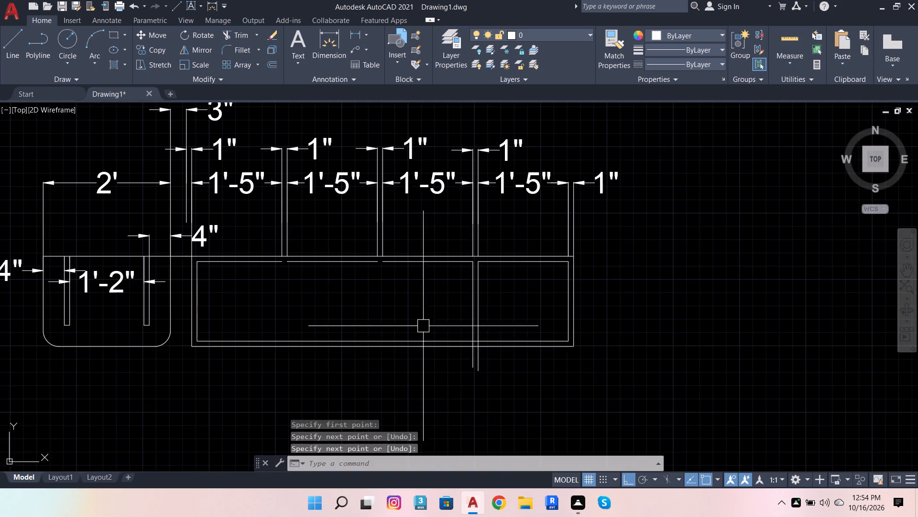
Draw two vertical lines from the inner top segment ends at the middle divider gap down past the long box's bottom edge.
{"action": "key", "text": "space"}
{"action": "left_click", "coordinate": [383, 261]}
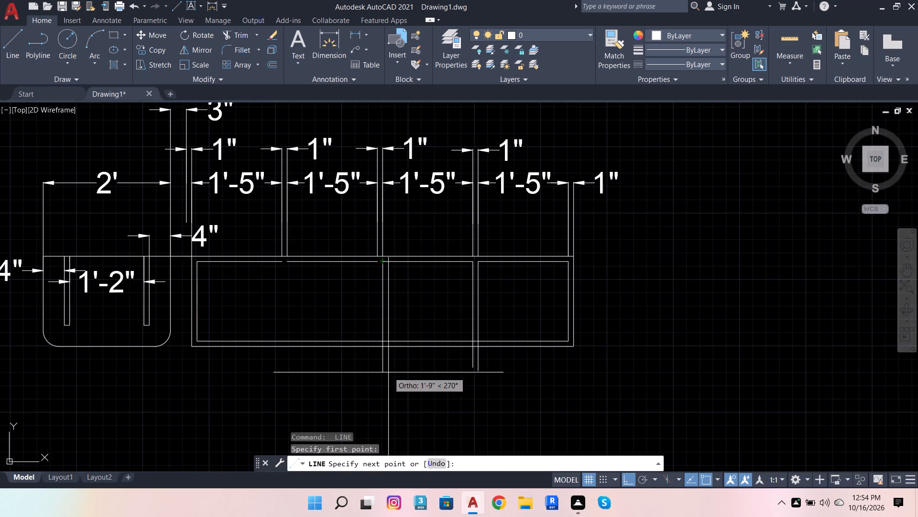
{"action": "left_click", "coordinate": [388, 372]}
{"action": "key", "text": "space"}
{"action": "key", "text": "space"}
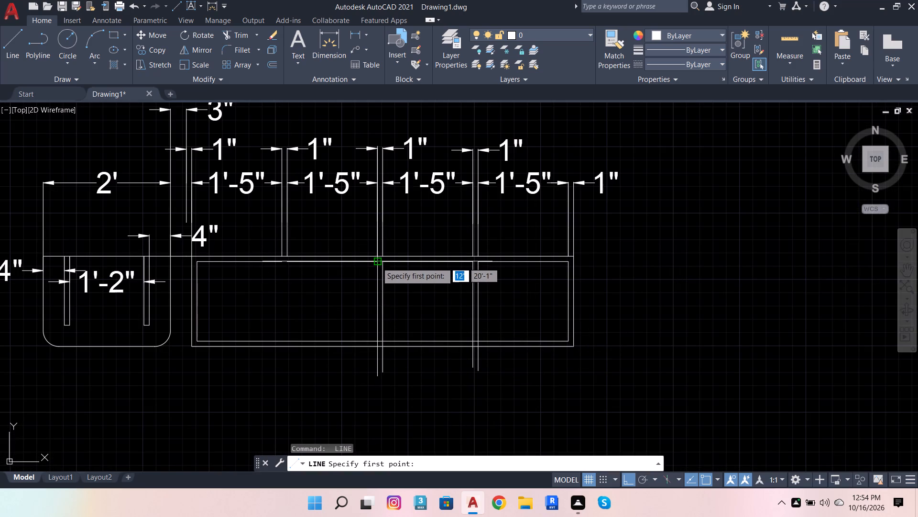
{"action": "left_click", "coordinate": [376, 261]}
{"action": "left_click", "coordinate": [360, 380]}
{"action": "key", "text": "space"}
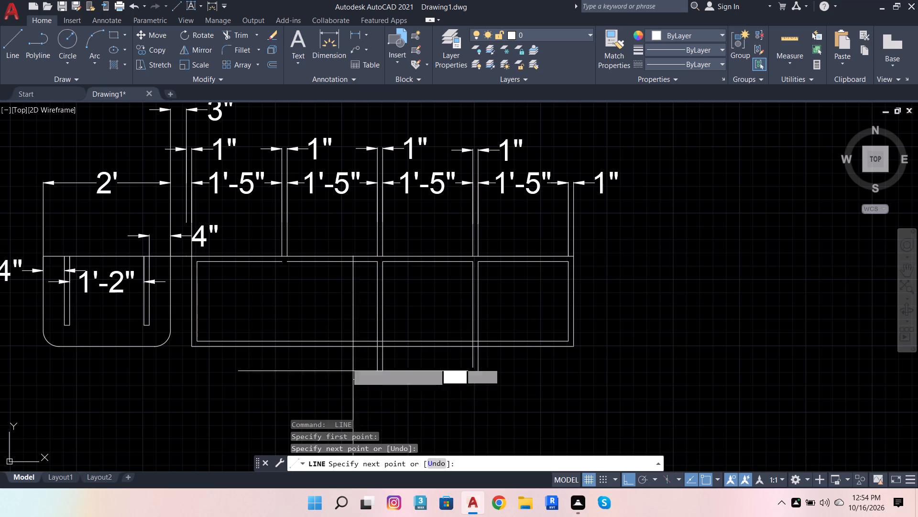
Draw two vertical lines from the inner top segment ends at the leftmost divider gap down past the long box's bottom edge.
{"action": "key", "text": "space"}
{"action": "left_click", "coordinate": [285, 262]}
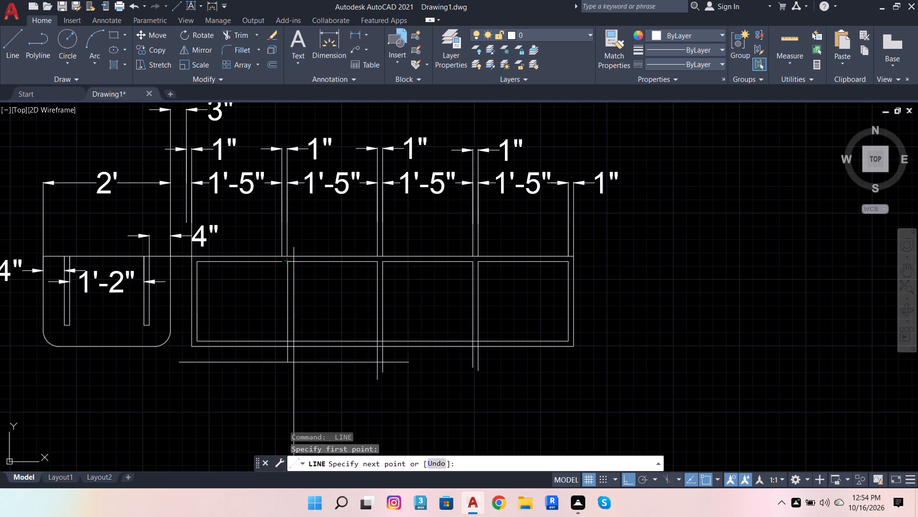
{"action": "left_click", "coordinate": [291, 375]}
{"action": "key", "text": "space"}
{"action": "key", "text": "space"}
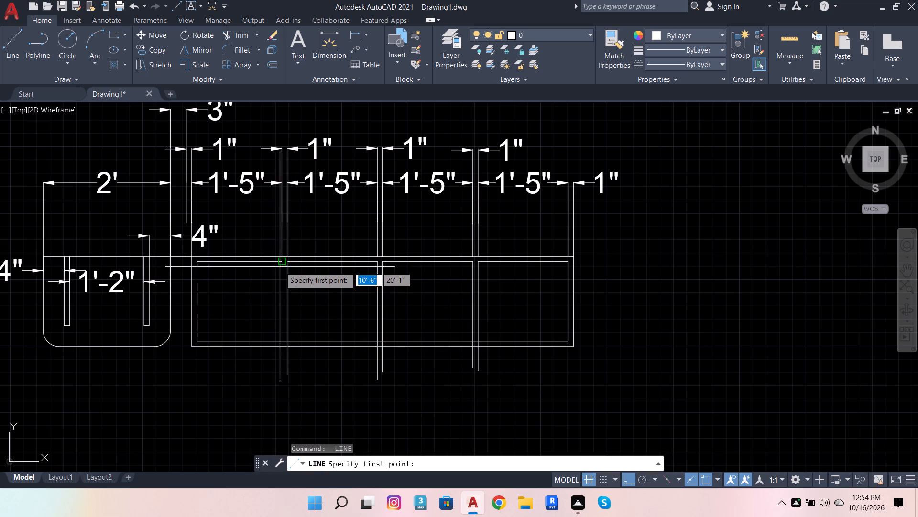
{"action": "left_click_drag", "start_coordinate": [280, 264], "coordinate": [279, 278]}
{"action": "left_click", "coordinate": [276, 414]}
{"action": "key", "text": "space"}
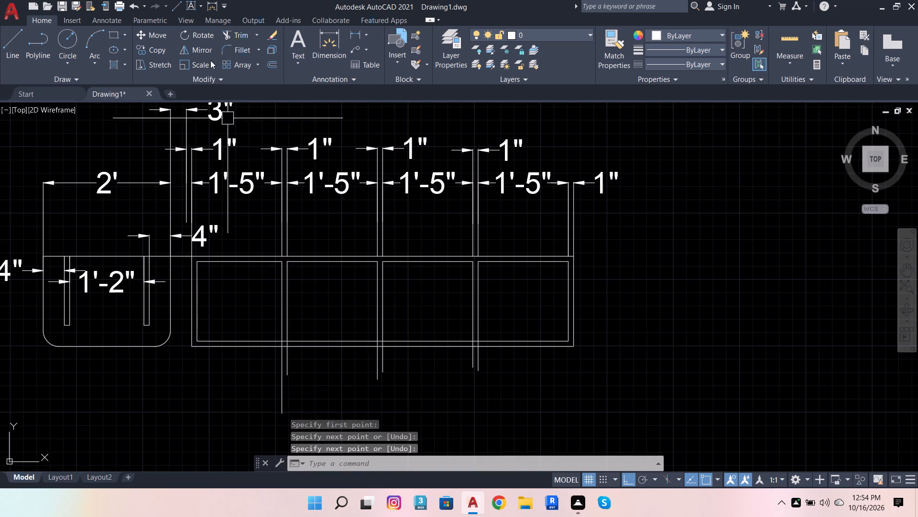
Trim all the divider line tails that extend below the long box's bottom edge.
{"action": "left_click", "coordinate": [229, 30]}
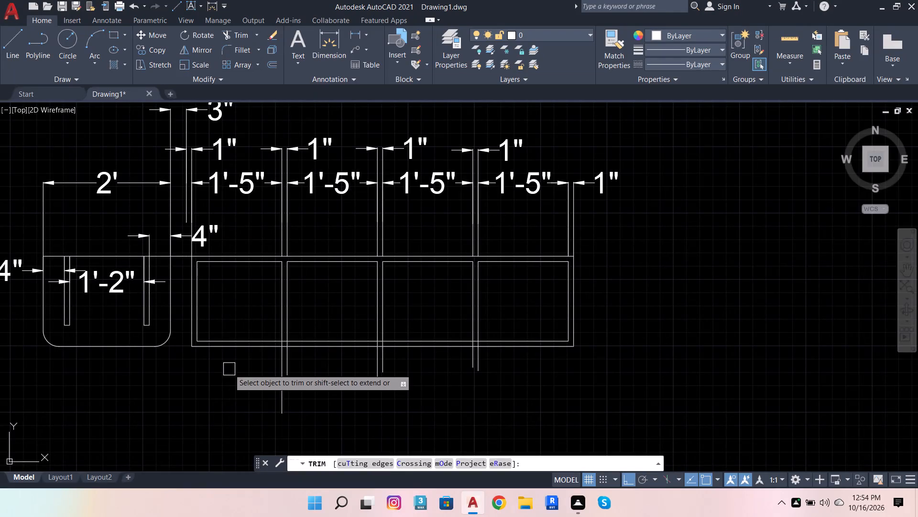
{"action": "left_click", "coordinate": [233, 365]}
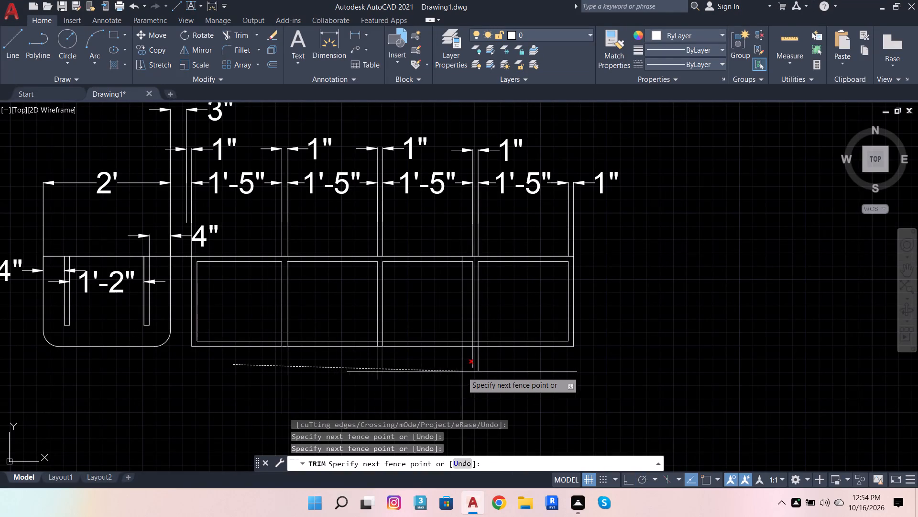
{"action": "left_click", "coordinate": [485, 366]}
Trim the rightmost divider's line ends inside the bottom wall and the inner bottom line between its two sides.
{"action": "scroll", "coordinate": [465, 350], "scroll_direction": "up", "scroll_amount": 2}
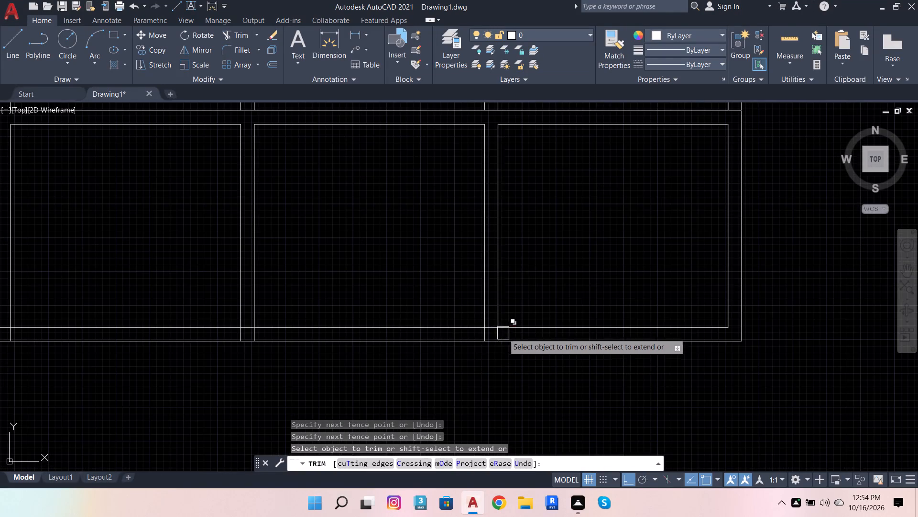
{"action": "scroll", "coordinate": [503, 334], "scroll_direction": "up", "scroll_amount": 2}
{"action": "left_click", "coordinate": [507, 334]}
{"action": "left_click", "coordinate": [452, 329]}
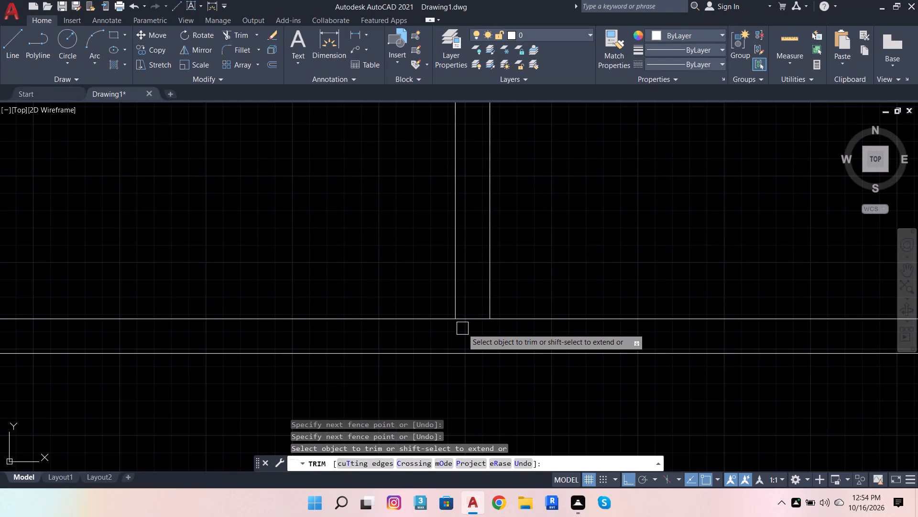
{"action": "left_click", "coordinate": [464, 322]}
Trim the middle divider's line ends inside the bottom wall and the inner bottom line between its two sides.
{"action": "scroll", "coordinate": [483, 326], "scroll_direction": "down", "scroll_amount": 3}
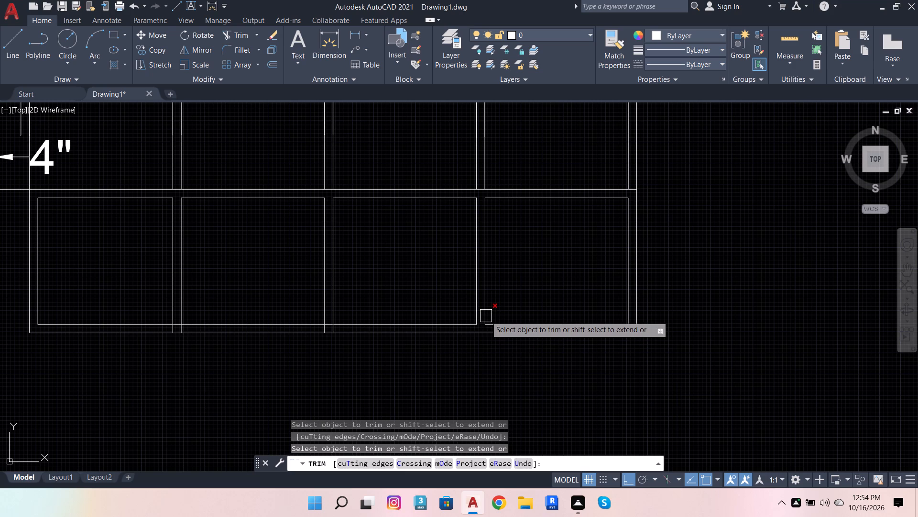
{"action": "scroll", "coordinate": [372, 320], "scroll_direction": "down", "scroll_amount": 2}
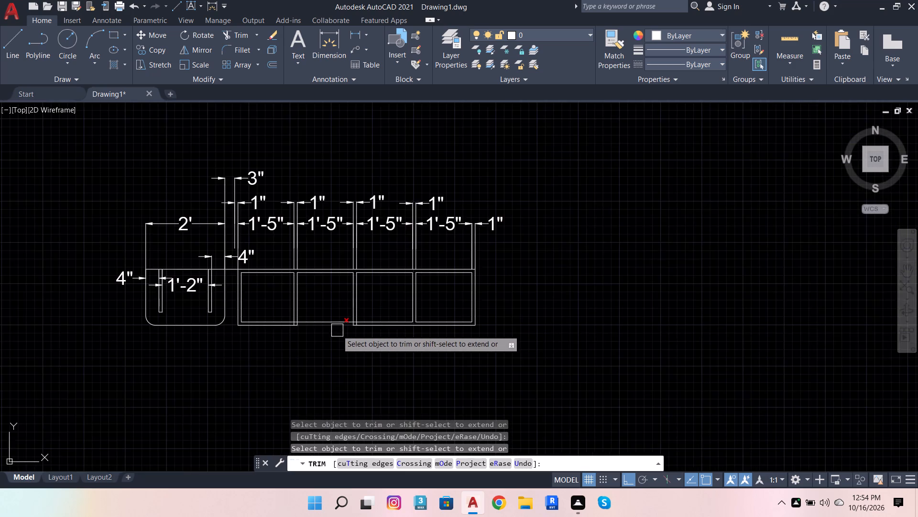
{"action": "scroll", "coordinate": [337, 330], "scroll_direction": "up", "scroll_amount": 5}
{"action": "left_click_drag", "start_coordinate": [411, 328], "coordinate": [443, 328]}
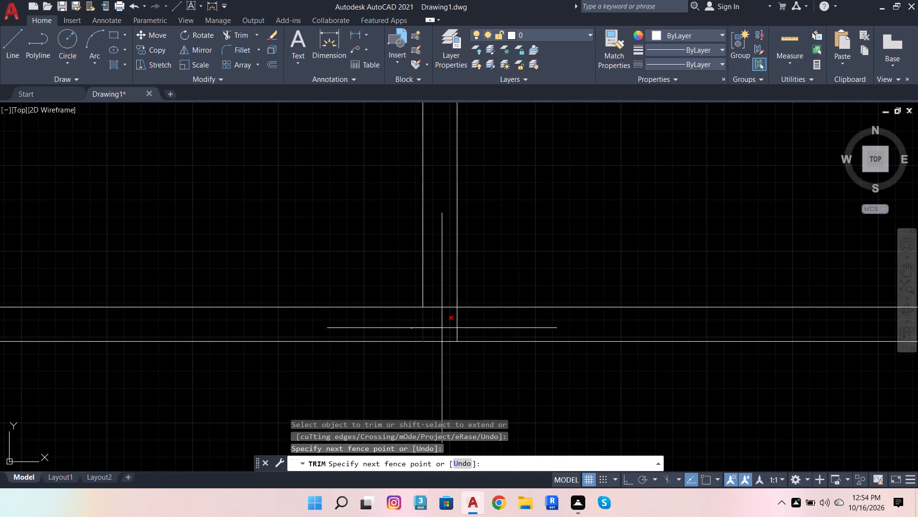
{"action": "left_click_drag", "start_coordinate": [443, 328], "coordinate": [447, 330]}
{"action": "left_click", "coordinate": [449, 329]}
{"action": "left_click_drag", "start_coordinate": [466, 328], "coordinate": [465, 329]}
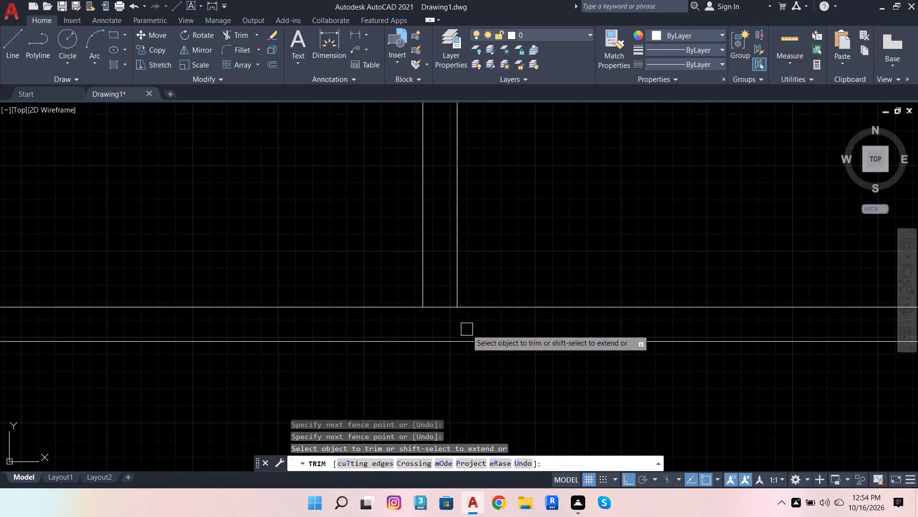
{"action": "left_click_drag", "start_coordinate": [465, 329], "coordinate": [462, 329]}
{"action": "left_click", "coordinate": [438, 308]}
Trim the leftmost divider's line ends inside the bottom wall and the inner bottom line between its two sides.
{"action": "scroll", "coordinate": [458, 315], "scroll_direction": "down", "scroll_amount": 3}
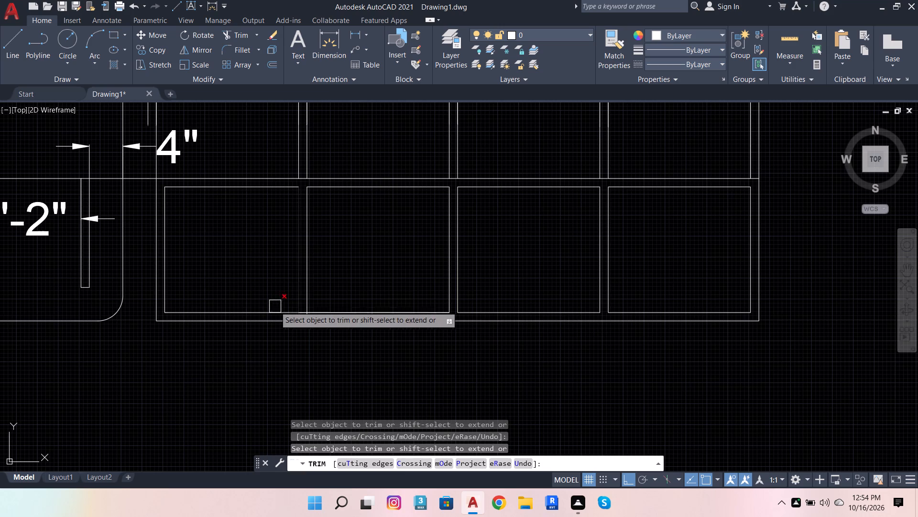
{"action": "scroll", "coordinate": [266, 314], "scroll_direction": "up", "scroll_amount": 3}
{"action": "left_click_drag", "start_coordinate": [359, 327], "coordinate": [382, 330]}
{"action": "left_click_drag", "start_coordinate": [399, 328], "coordinate": [411, 329]}
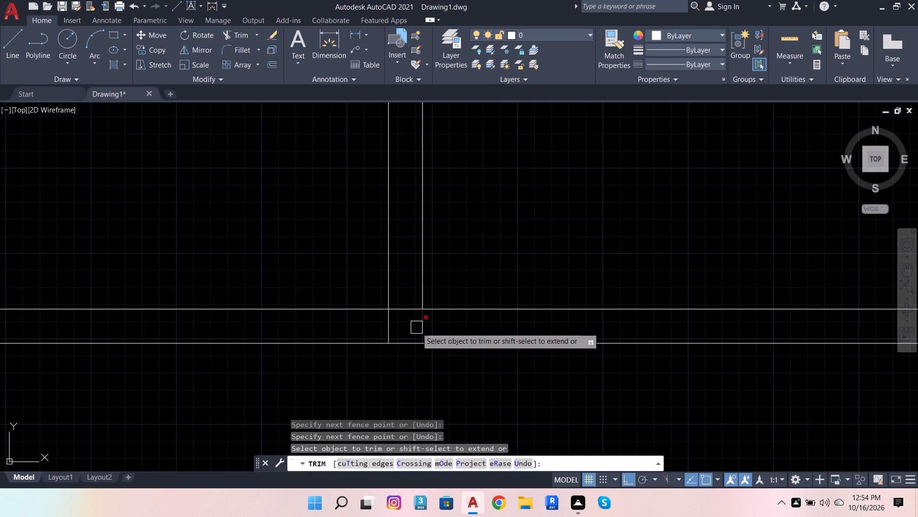
{"action": "left_click", "coordinate": [426, 330]}
{"action": "left_click", "coordinate": [390, 323]}
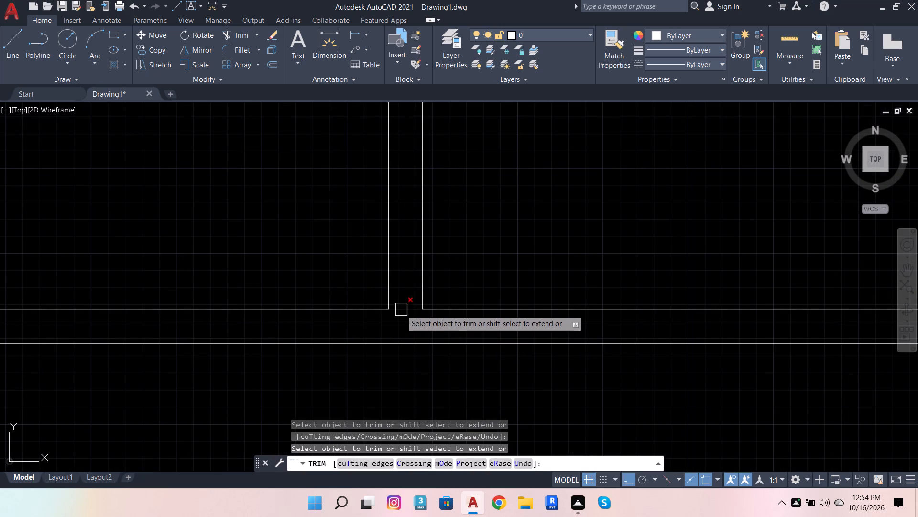
{"action": "left_click", "coordinate": [401, 310]}
{"action": "scroll", "coordinate": [378, 325], "scroll_direction": "down", "scroll_amount": 5}
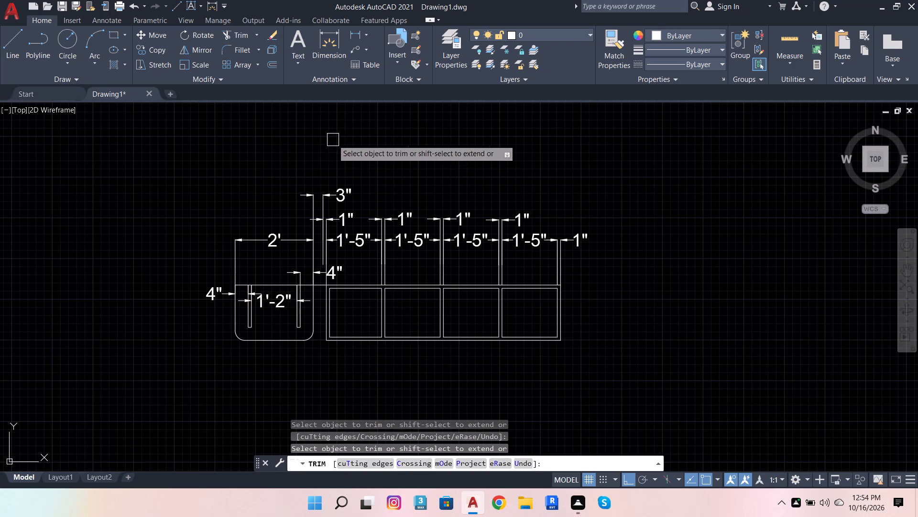
Dimension the inner height of the long box's rightmost compartment, placing the dimension inside that compartment.
{"action": "left_click", "coordinate": [321, 35]}
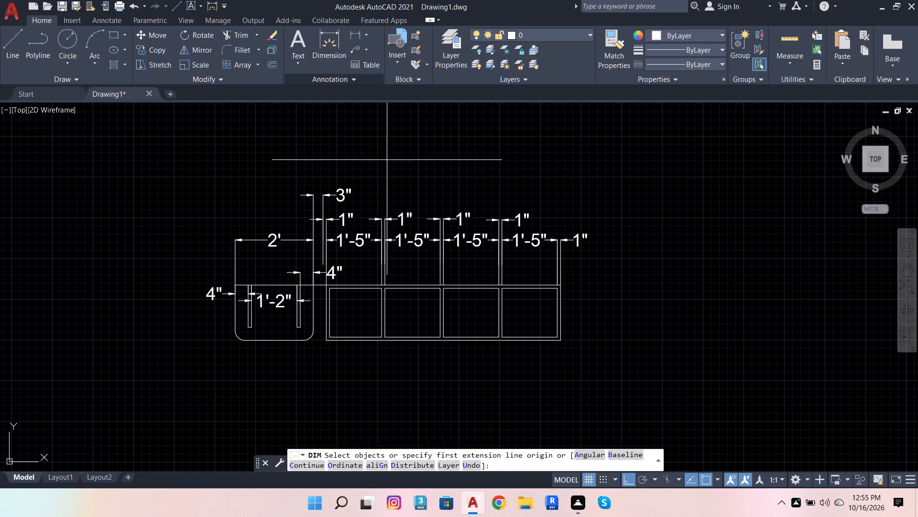
{"action": "scroll", "coordinate": [524, 328], "scroll_direction": "up", "scroll_amount": 2}
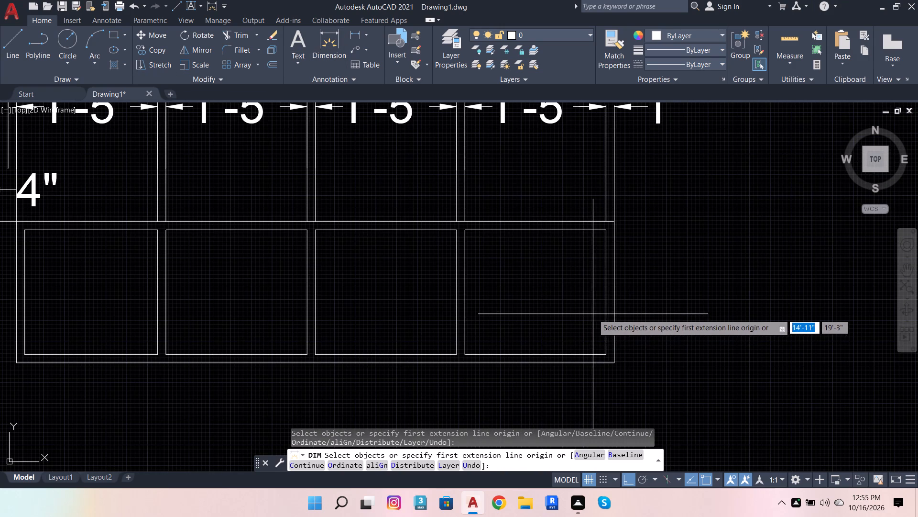
{"action": "left_click", "coordinate": [602, 308]}
{"action": "left_click", "coordinate": [581, 308]}
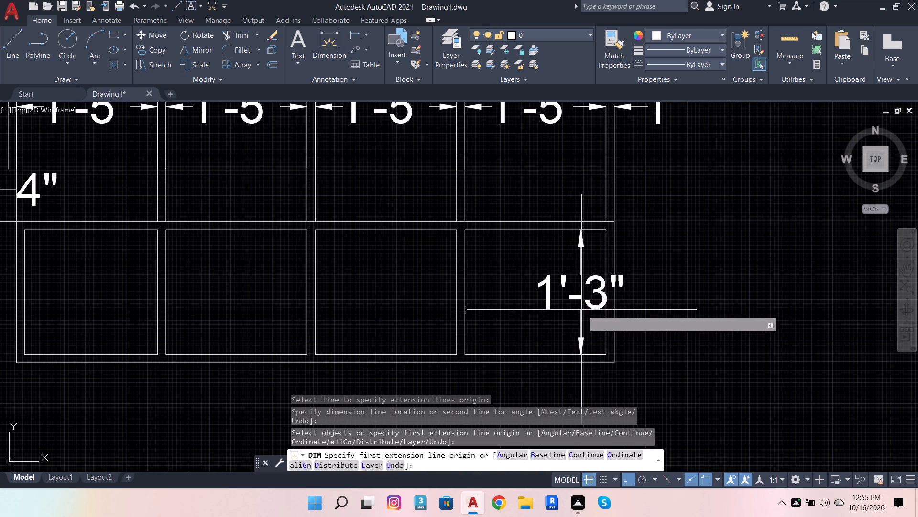
{"action": "scroll", "coordinate": [580, 319], "scroll_direction": "down", "scroll_amount": 2}
{"action": "scroll", "coordinate": [572, 330], "scroll_direction": "up", "scroll_amount": 1}
{"action": "scroll", "coordinate": [475, 334], "scroll_direction": "down", "scroll_amount": 2}
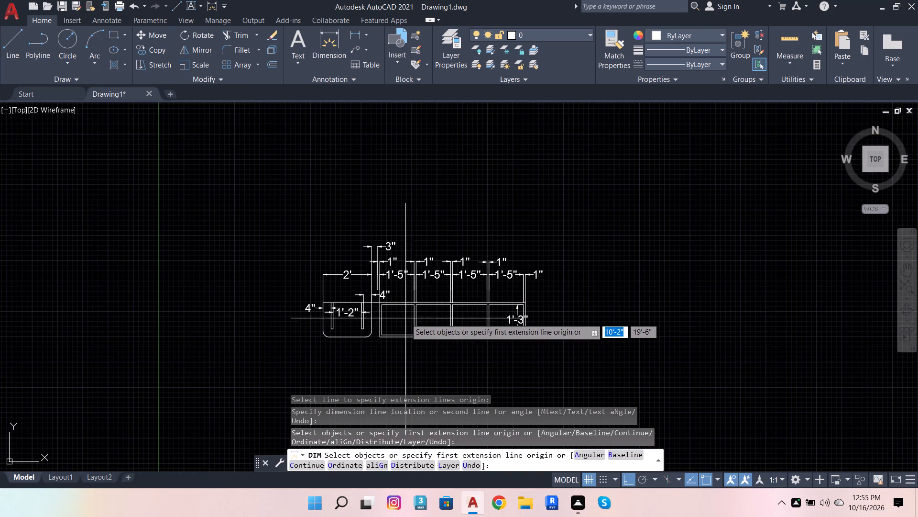
{"action": "scroll", "coordinate": [405, 318], "scroll_direction": "up", "scroll_amount": 1}
{"action": "key", "text": "Escape"}
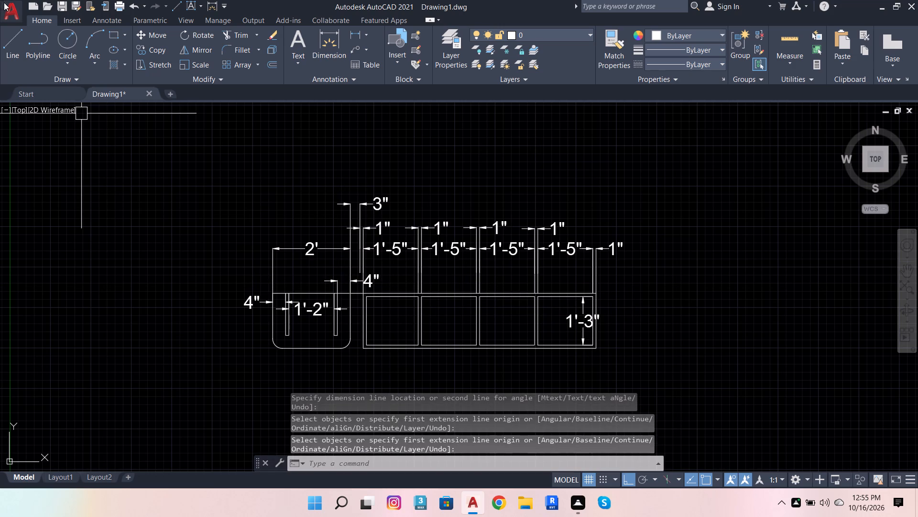
{"action": "key", "text": "Escape"}
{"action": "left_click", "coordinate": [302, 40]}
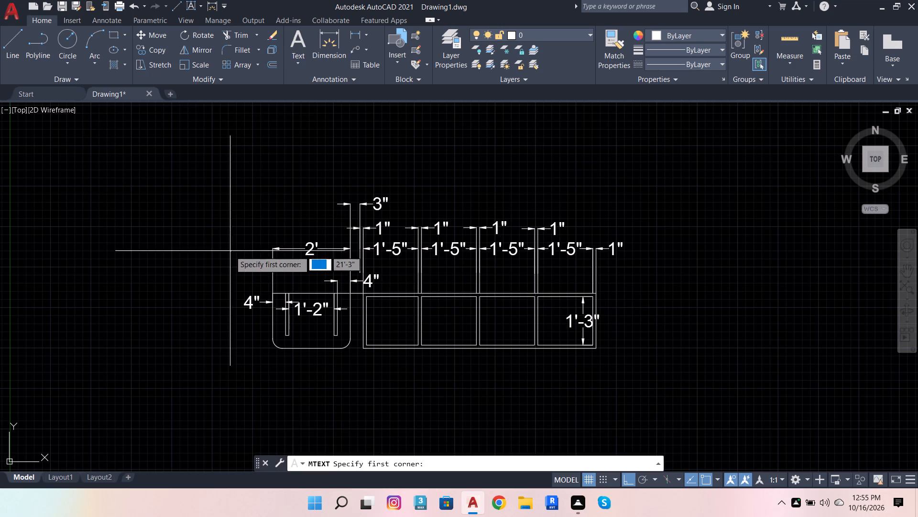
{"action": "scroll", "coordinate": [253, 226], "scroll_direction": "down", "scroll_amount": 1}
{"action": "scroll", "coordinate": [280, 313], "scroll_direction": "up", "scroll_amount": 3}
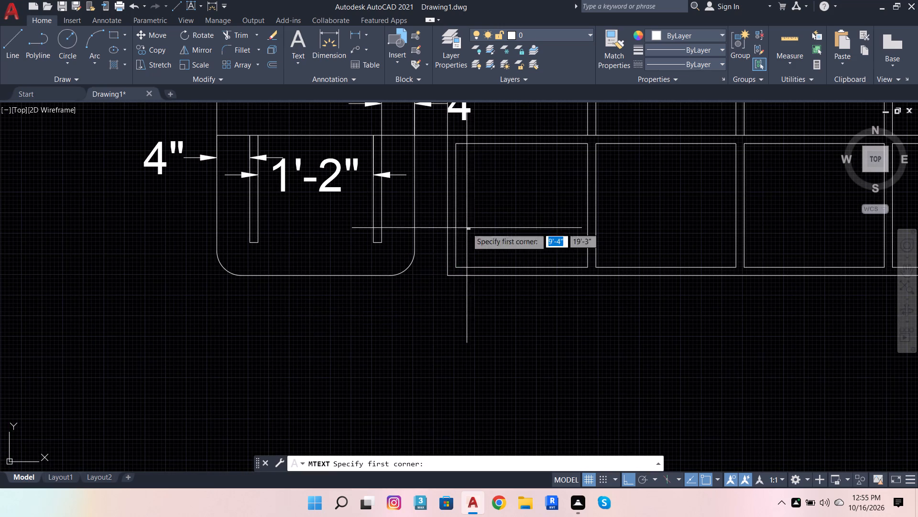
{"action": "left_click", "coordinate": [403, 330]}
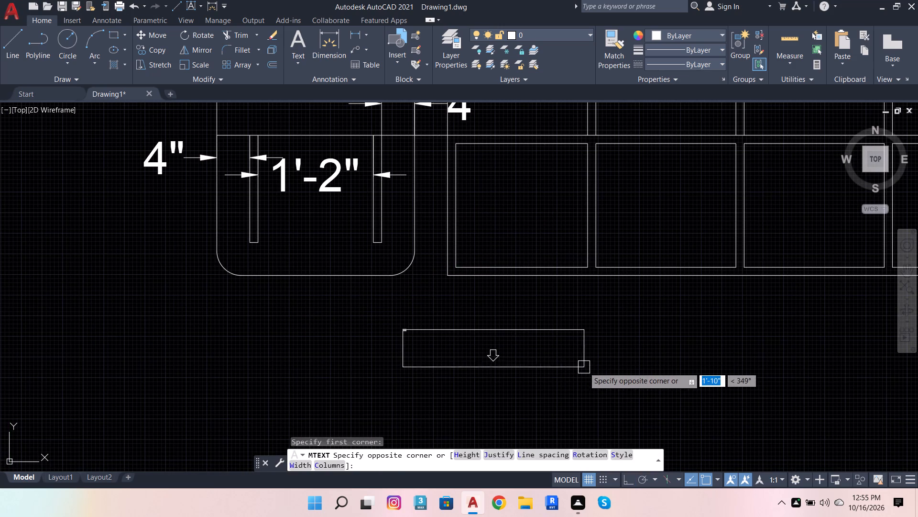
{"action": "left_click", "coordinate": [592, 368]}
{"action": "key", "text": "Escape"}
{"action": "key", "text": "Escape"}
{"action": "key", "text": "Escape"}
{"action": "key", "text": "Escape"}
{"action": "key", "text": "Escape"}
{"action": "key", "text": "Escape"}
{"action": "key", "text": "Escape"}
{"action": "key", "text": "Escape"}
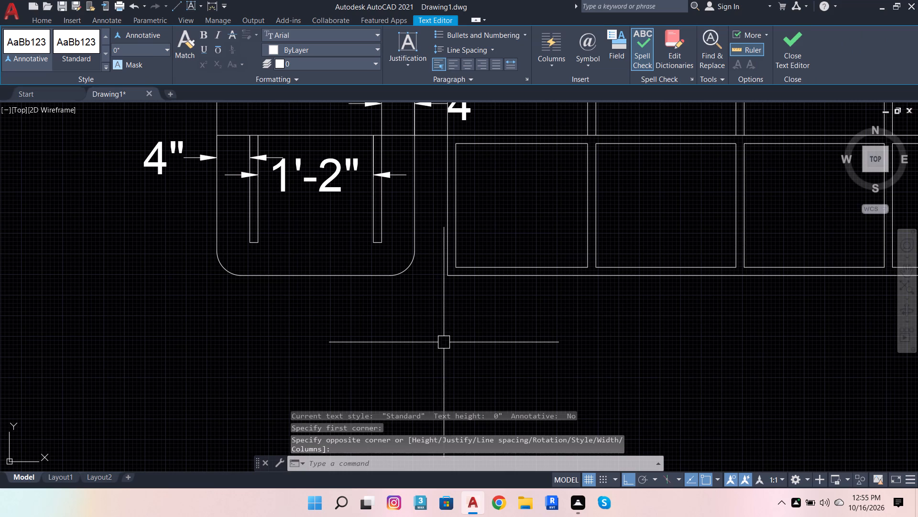
Set the default text height (TEXTSIZE) to 4".
{"action": "left_click", "coordinate": [418, 462]}
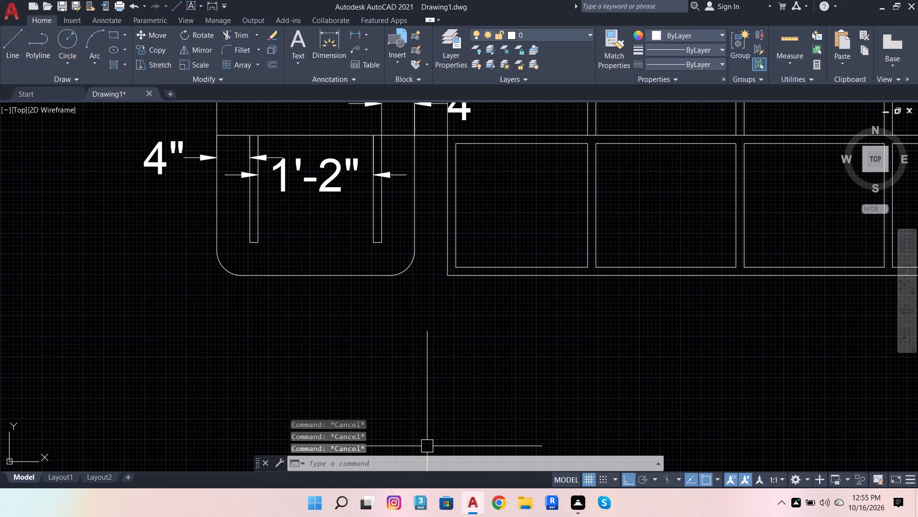
{"action": "key", "text": "t"}
{"action": "type", "text": "EX"}
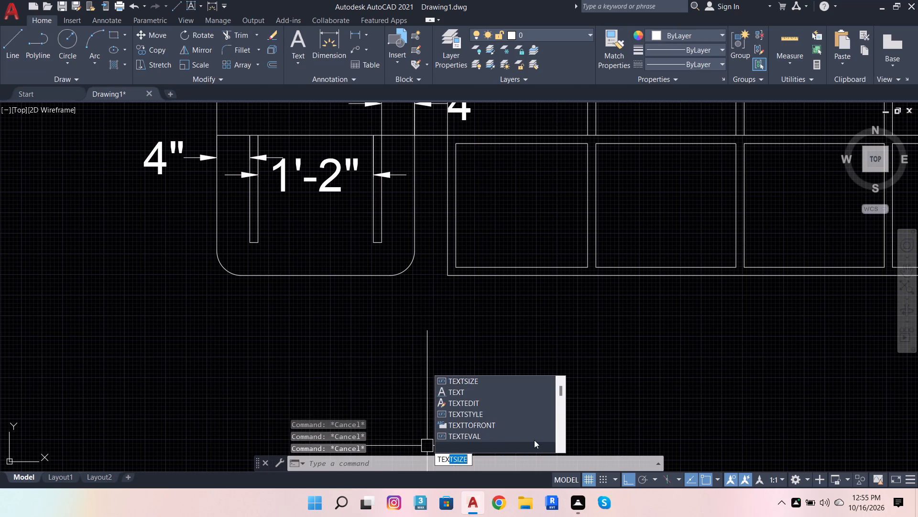
{"action": "left_click", "coordinate": [497, 380]}
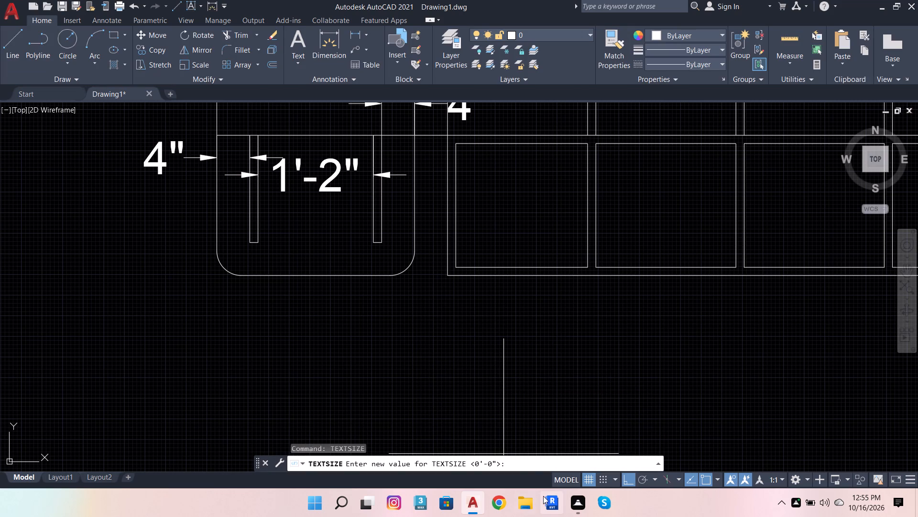
{"action": "left_click", "coordinate": [521, 463]}
{"action": "key", "text": "6"}
{"action": "key", "text": "BackSpace"}
{"action": "key", "text": "4"}
{"action": "key", "text": "Return"}
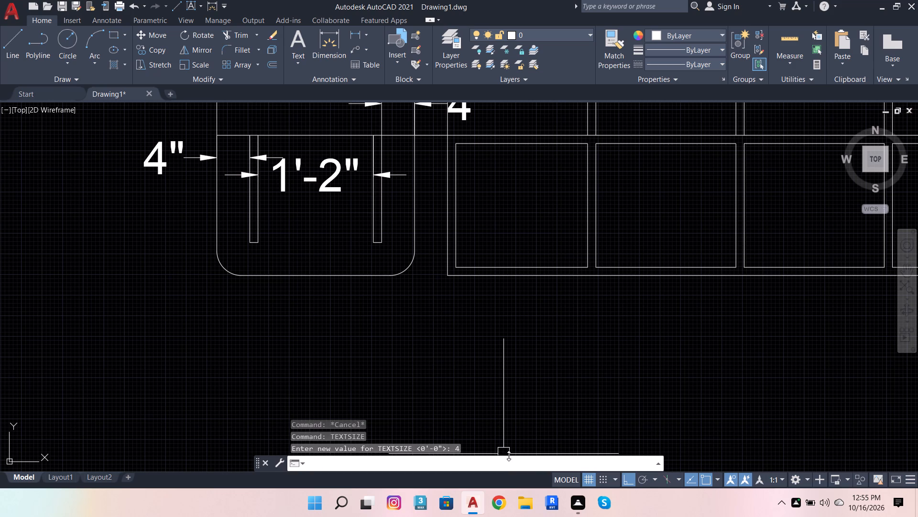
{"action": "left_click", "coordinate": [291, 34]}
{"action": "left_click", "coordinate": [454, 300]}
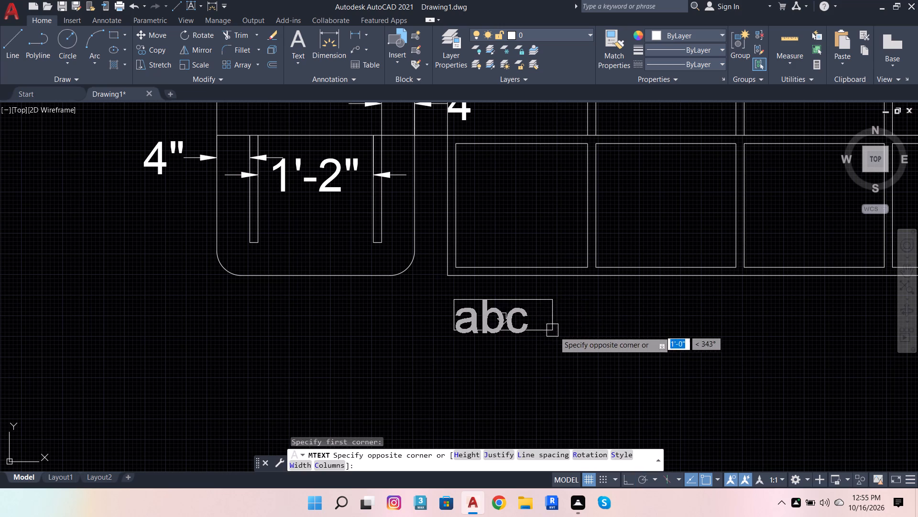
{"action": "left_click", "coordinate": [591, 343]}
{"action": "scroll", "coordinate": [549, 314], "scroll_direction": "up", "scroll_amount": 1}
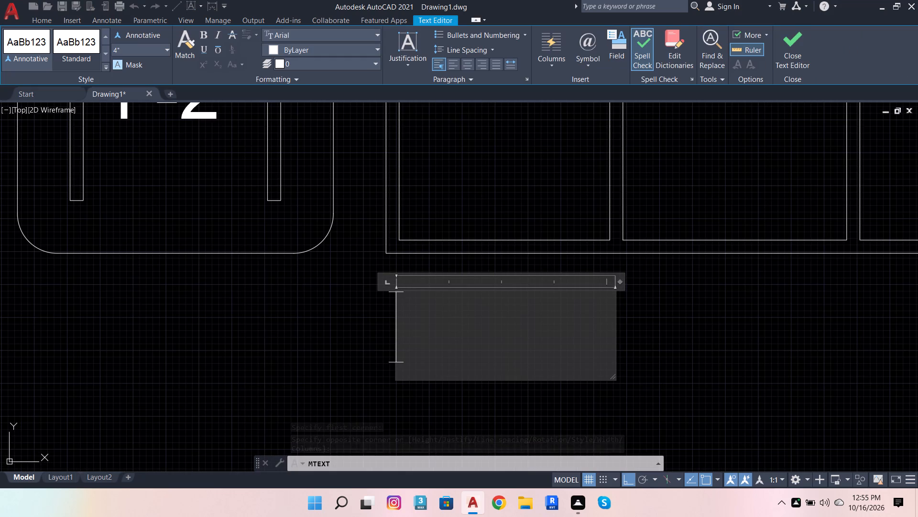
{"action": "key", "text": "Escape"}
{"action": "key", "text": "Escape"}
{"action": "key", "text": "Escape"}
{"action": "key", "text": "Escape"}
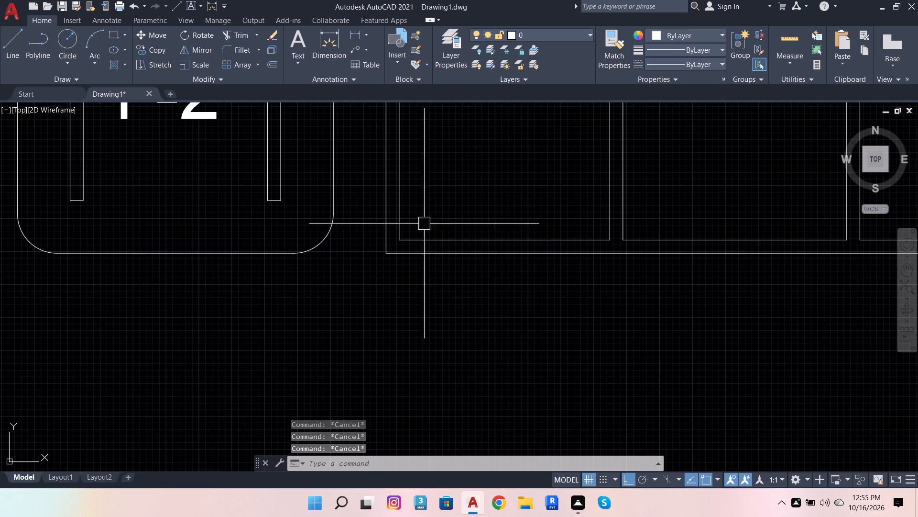
Set the default text height (TEXTSIZE) to 3".
{"action": "key", "text": "t"}
{"action": "key", "text": "e"}
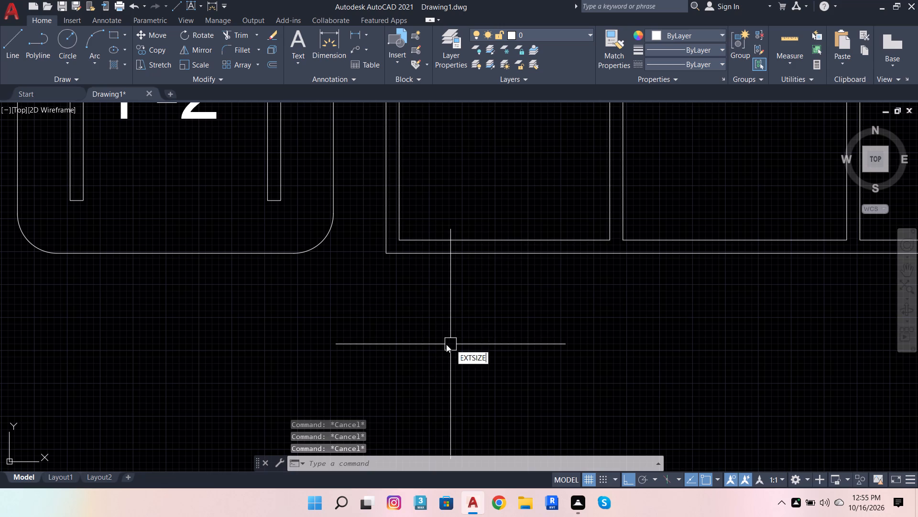
{"action": "key", "text": "x"}
{"action": "left_click", "coordinate": [513, 364]}
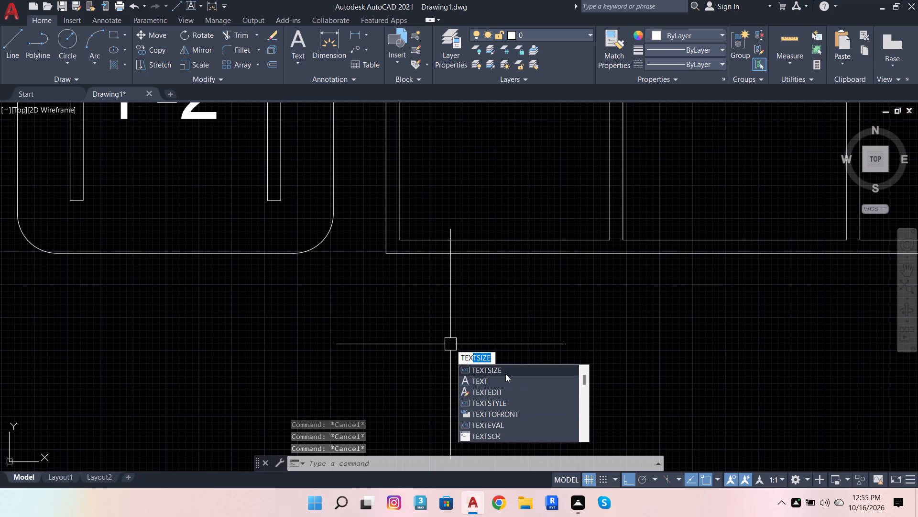
{"action": "left_click", "coordinate": [505, 371]}
{"action": "left_click", "coordinate": [533, 460]}
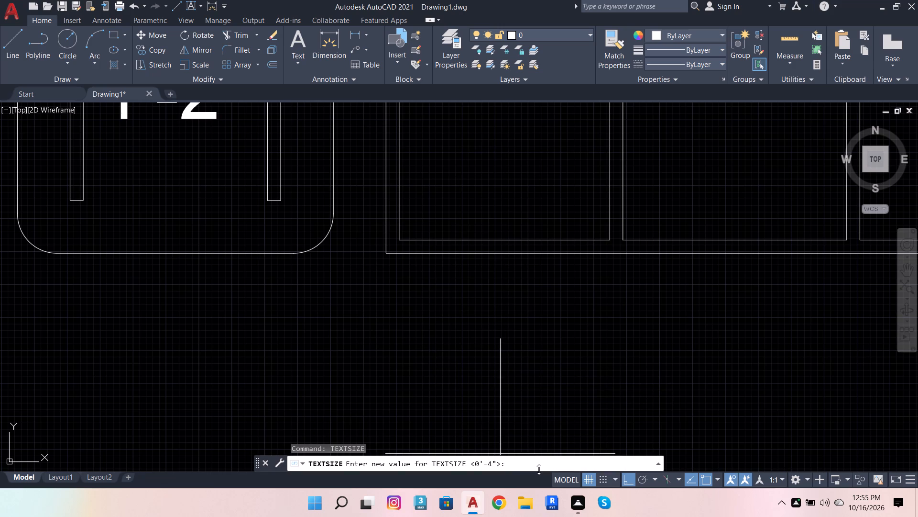
{"action": "key", "text": "3"}
{"action": "key", "text": "Return"}
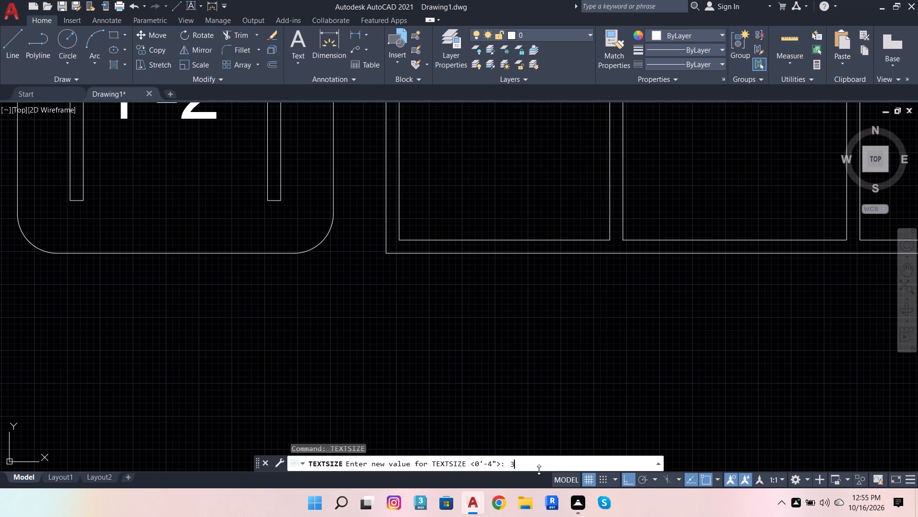
{"action": "key", "text": "Return"}
{"action": "key", "text": "period"}
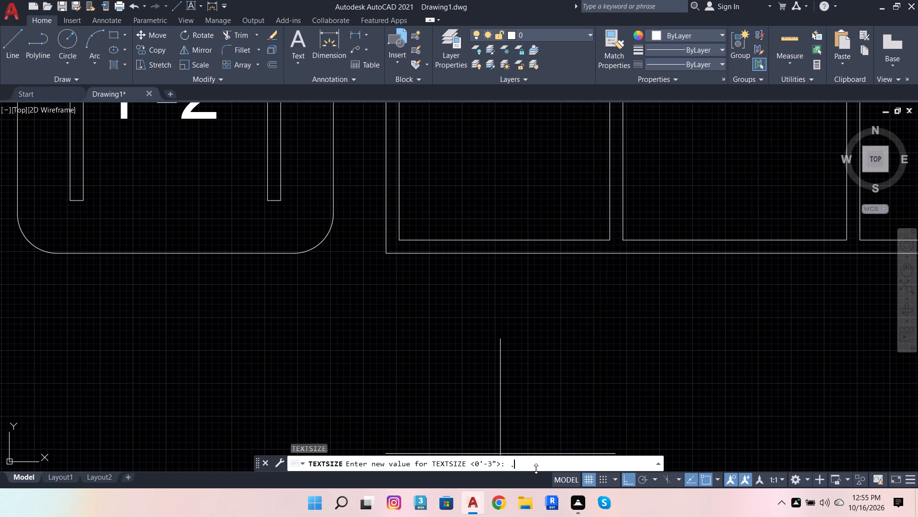
{"action": "key", "text": "Escape"}
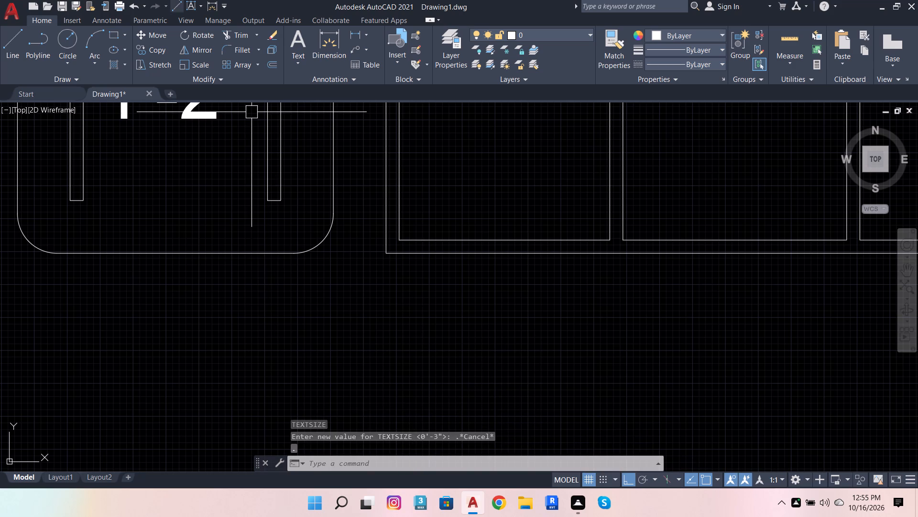
Add the multiline text label "DRAWER" just below the long box's leftmost compartment.
{"action": "left_click", "coordinate": [294, 42]}
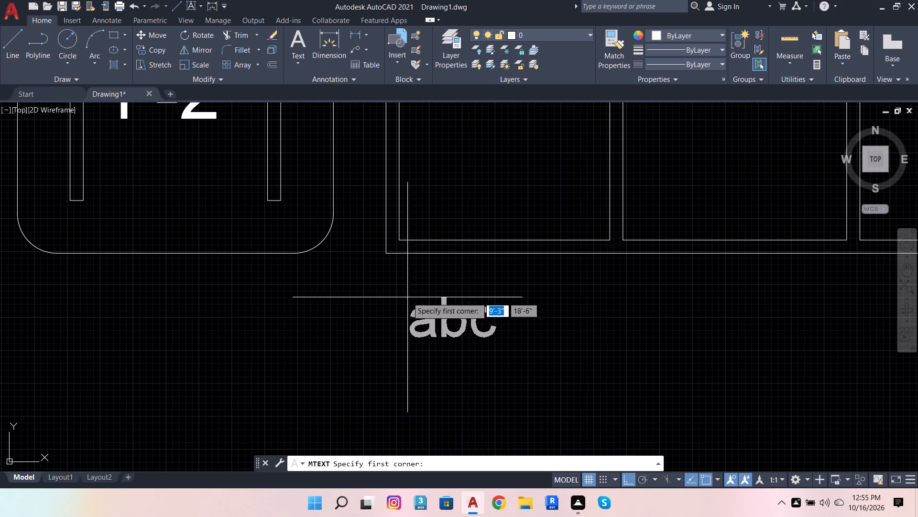
{"action": "left_click", "coordinate": [406, 296]}
{"action": "left_click", "coordinate": [612, 346]}
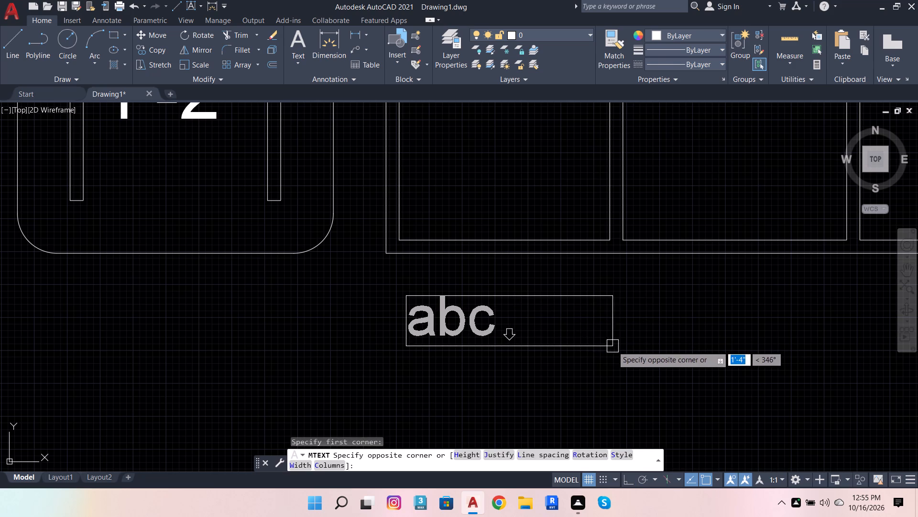
{"action": "type", "text": "DR"}
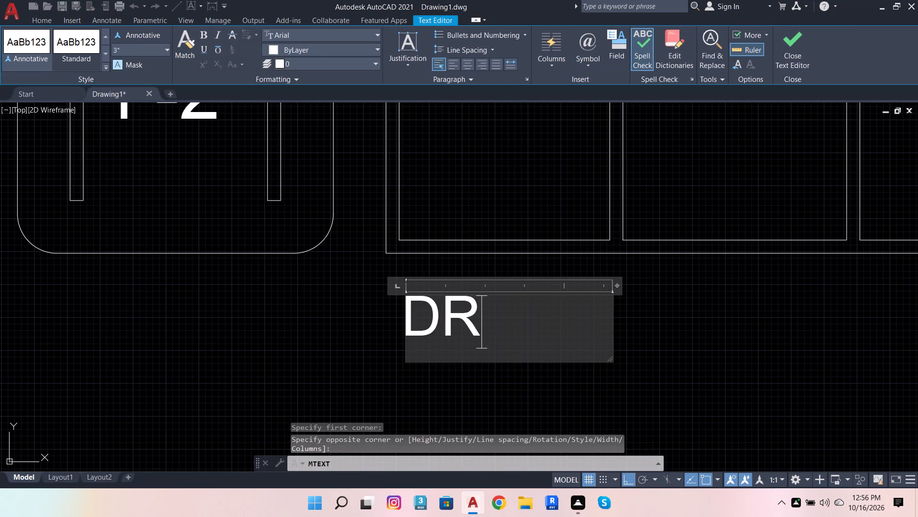
{"action": "key", "text": "w"}
{"action": "key", "text": "BackSpace"}
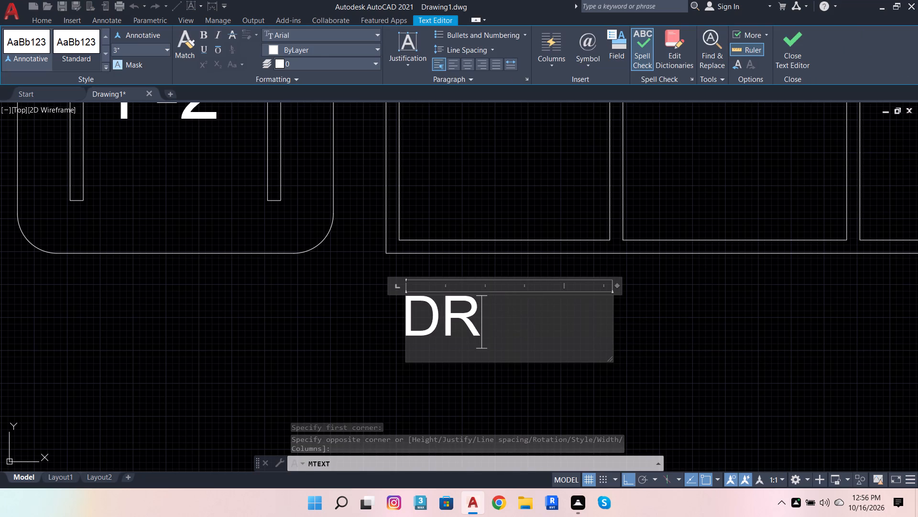
{"action": "type", "text": "AWER"}
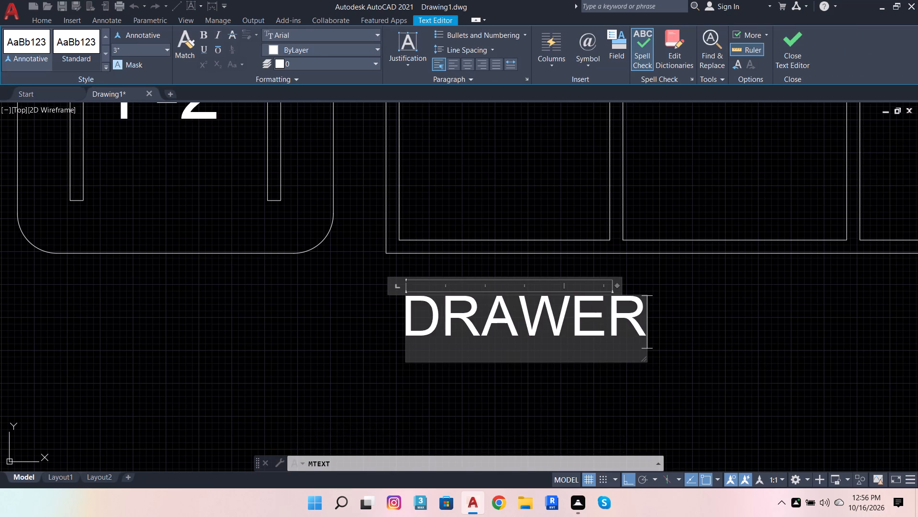
{"action": "left_click", "coordinate": [524, 406]}
Scale the DRAWER label down freehand to about three quarters of its size, using its lower-left corner as base point.
{"action": "left_click", "coordinate": [521, 337]}
{"action": "scroll", "coordinate": [513, 356], "scroll_direction": "down", "scroll_amount": 2}
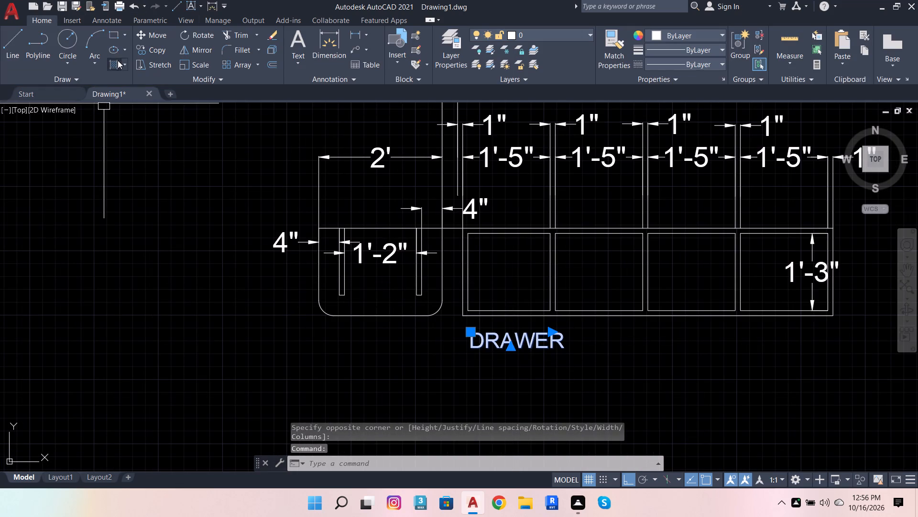
{"action": "left_click", "coordinate": [193, 61]}
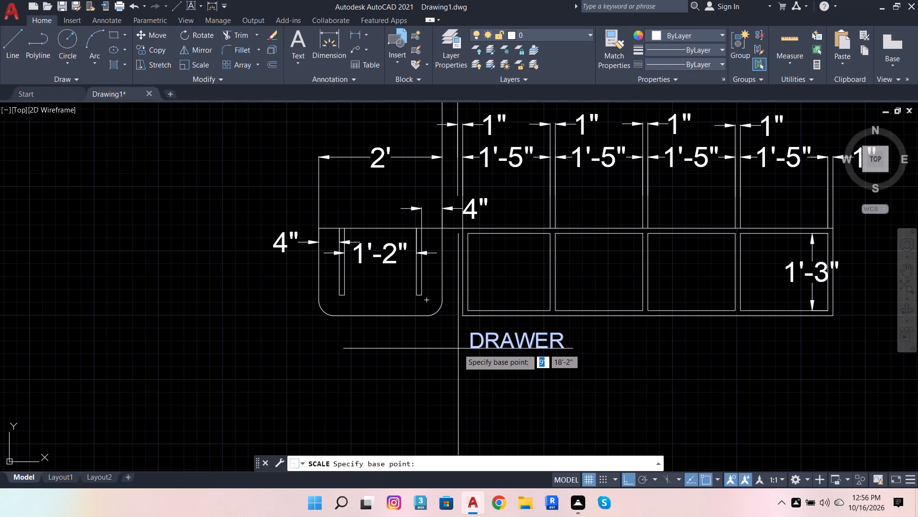
{"action": "left_click", "coordinate": [469, 348]}
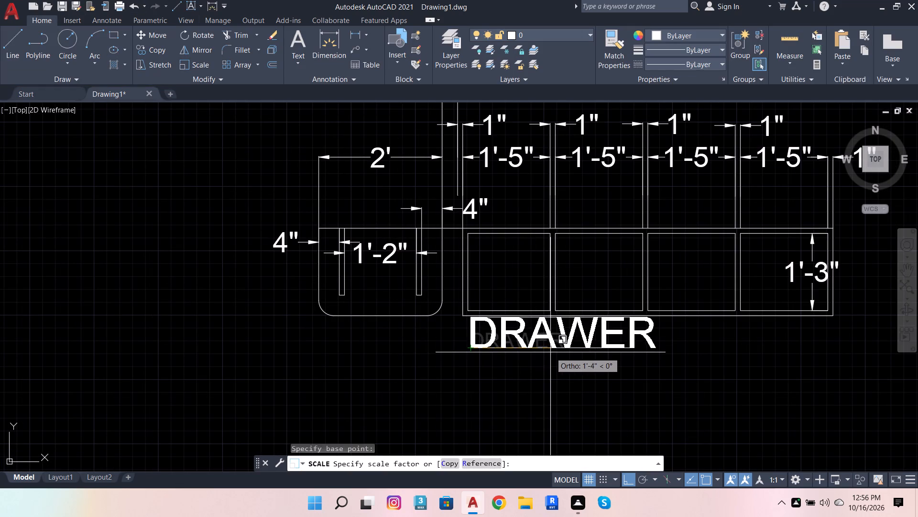
{"action": "left_click", "coordinate": [500, 363]}
Copy the DRAWER label into each of the long box's four compartments, with Ortho off for free placement.
{"action": "left_click", "coordinate": [510, 348]}
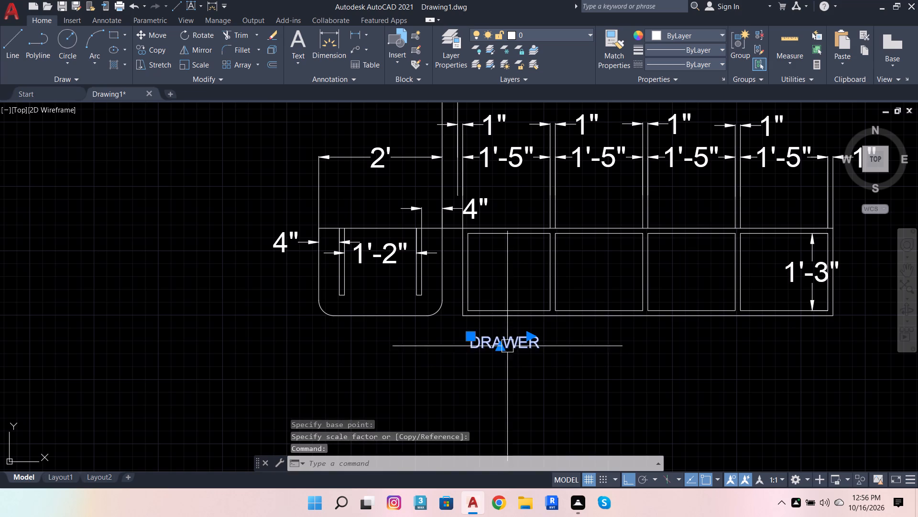
{"action": "left_click", "coordinate": [142, 53]}
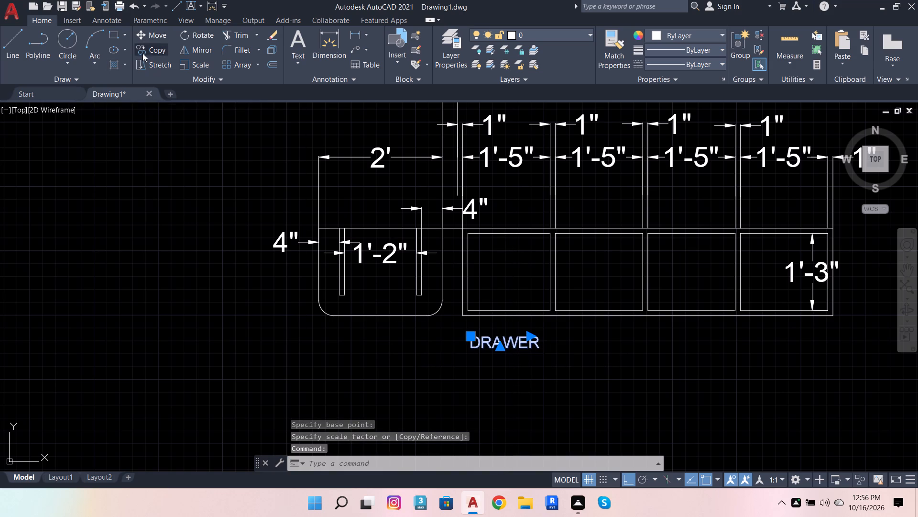
{"action": "left_click", "coordinate": [490, 342]}
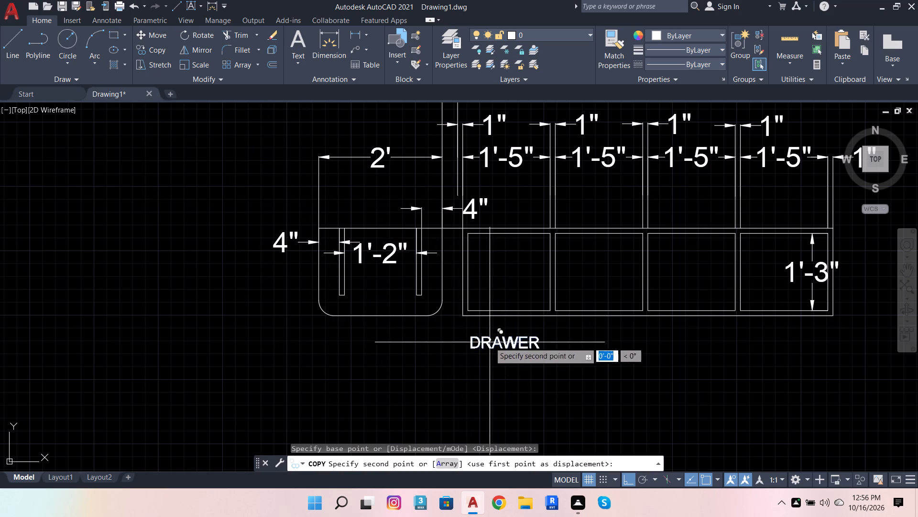
{"action": "scroll", "coordinate": [499, 290], "scroll_direction": "up", "scroll_amount": 3}
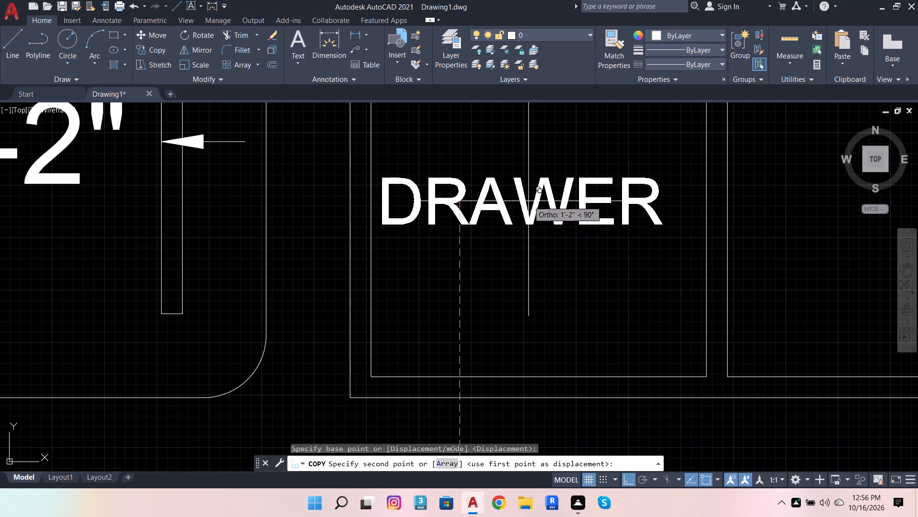
{"action": "left_click", "coordinate": [528, 197]}
{"action": "scroll", "coordinate": [474, 262], "scroll_direction": "down", "scroll_amount": 2}
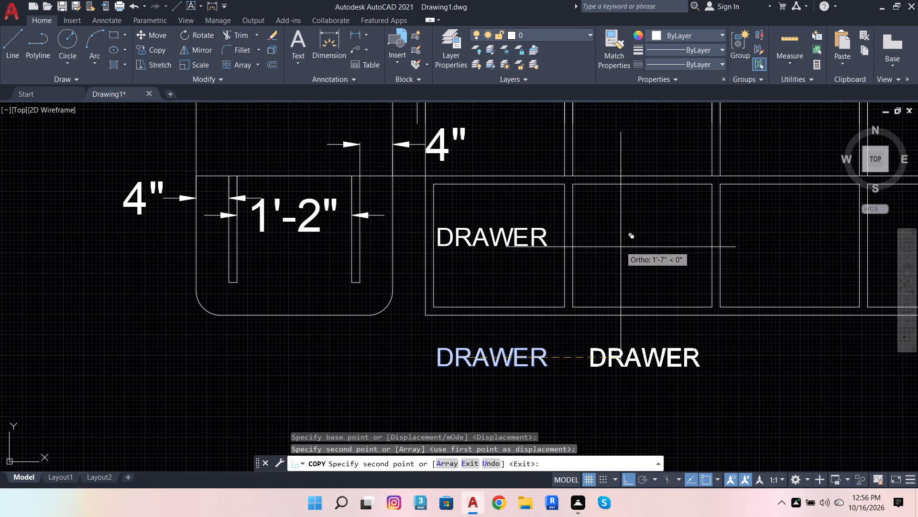
{"action": "left_click", "coordinate": [630, 480]}
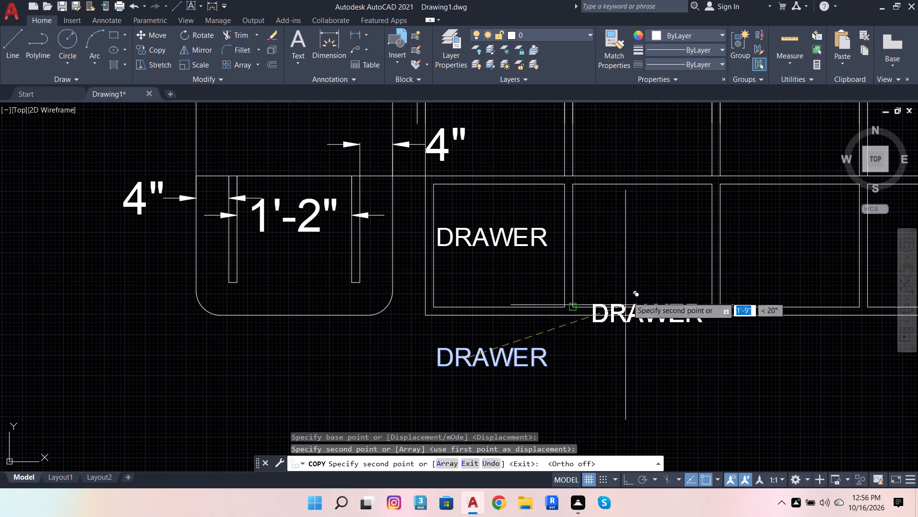
{"action": "left_click", "coordinate": [615, 236]}
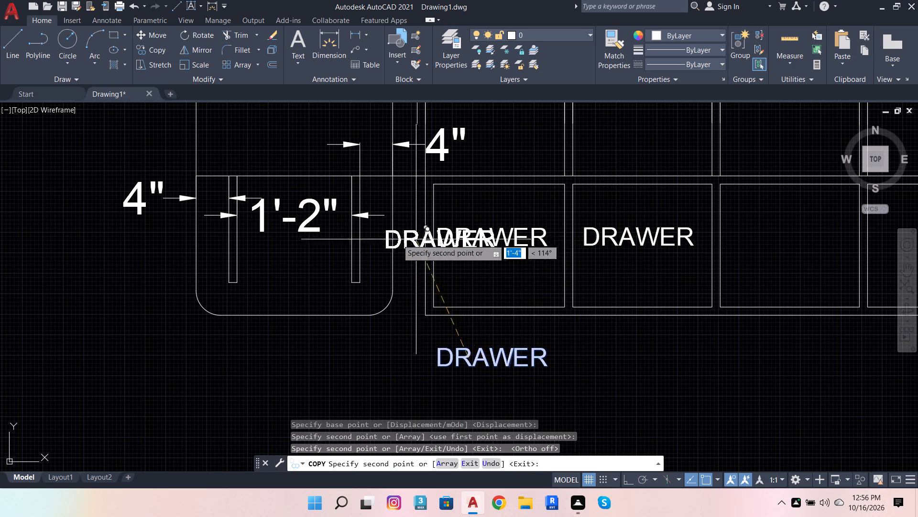
{"action": "scroll", "coordinate": [369, 241], "scroll_direction": "down", "scroll_amount": 3}
{"action": "scroll", "coordinate": [486, 239], "scroll_direction": "up", "scroll_amount": 3}
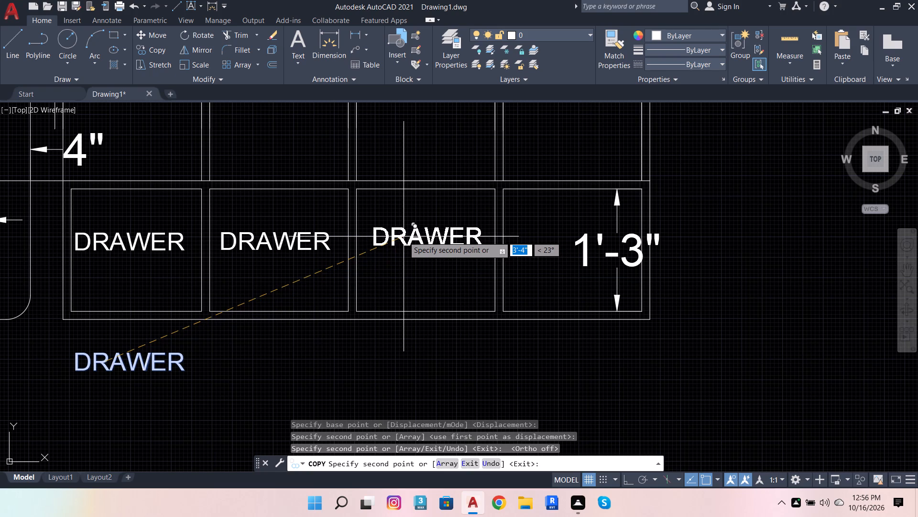
{"action": "left_click", "coordinate": [402, 236]}
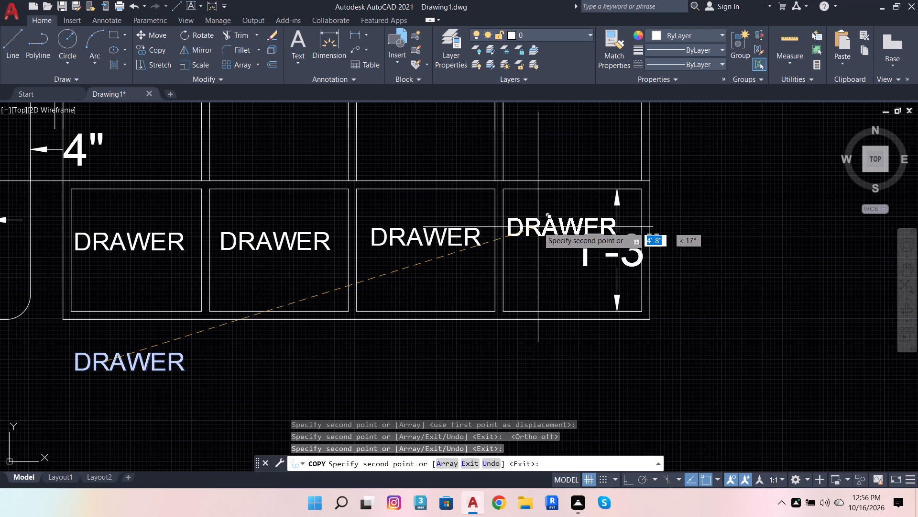
{"action": "left_click", "coordinate": [546, 214]}
{"action": "scroll", "coordinate": [486, 231], "scroll_direction": "down", "scroll_amount": 4}
{"action": "scroll", "coordinate": [492, 277], "scroll_direction": "up", "scroll_amount": 3}
{"action": "key", "text": "Escape"}
Delete the original DRAWER label below the long box.
{"action": "left_click", "coordinate": [236, 171]}
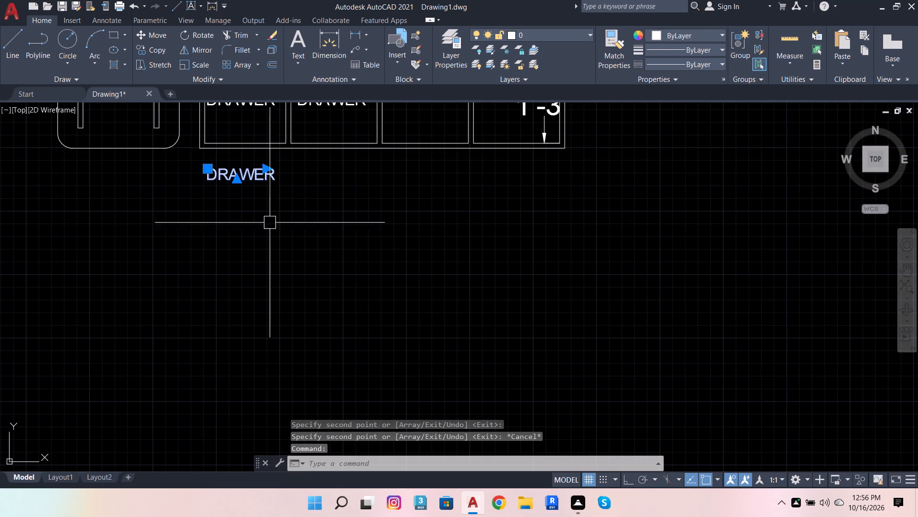
{"action": "key", "text": "shift+Delete"}
Start a new outline below the existing boxes with a 2'1" horizontal line drawn to the right, with Ortho on.
{"action": "scroll", "coordinate": [437, 218], "scroll_direction": "down", "scroll_amount": 2}
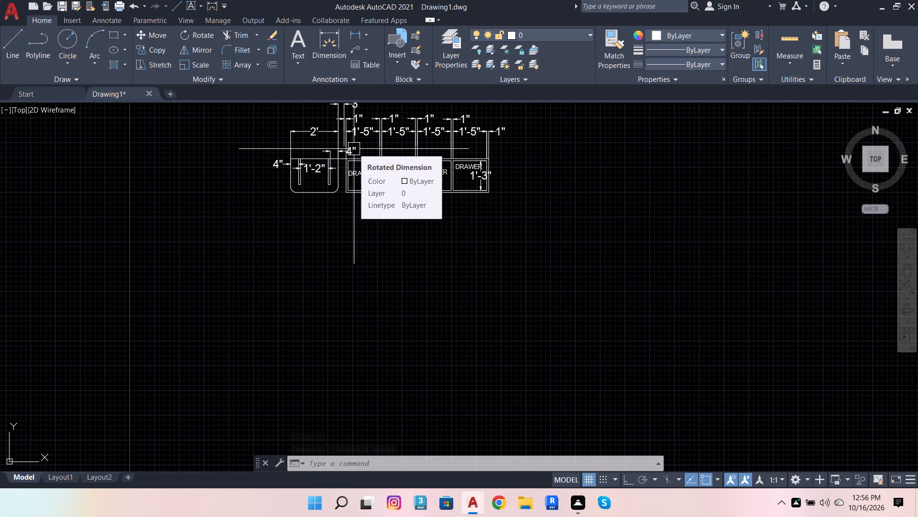
{"action": "scroll", "coordinate": [199, 237], "scroll_direction": "down", "scroll_amount": 2}
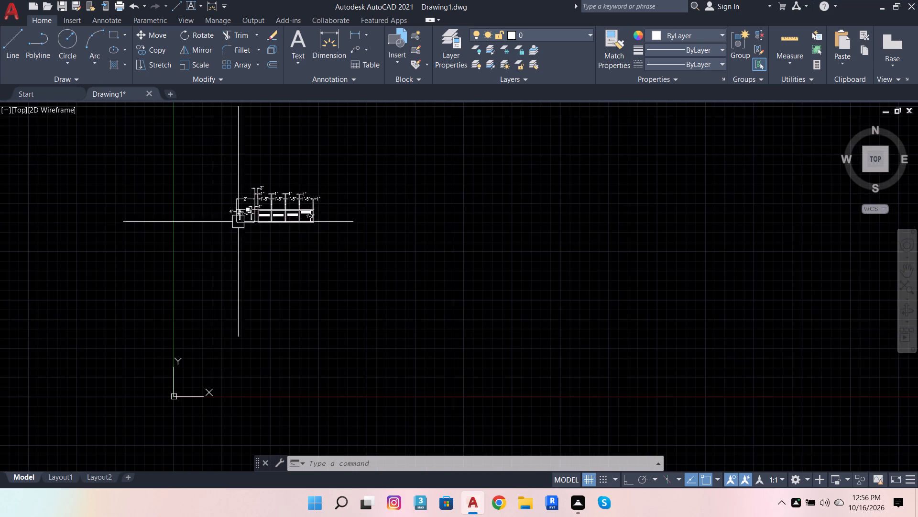
{"action": "scroll", "coordinate": [258, 214], "scroll_direction": "up", "scroll_amount": 3}
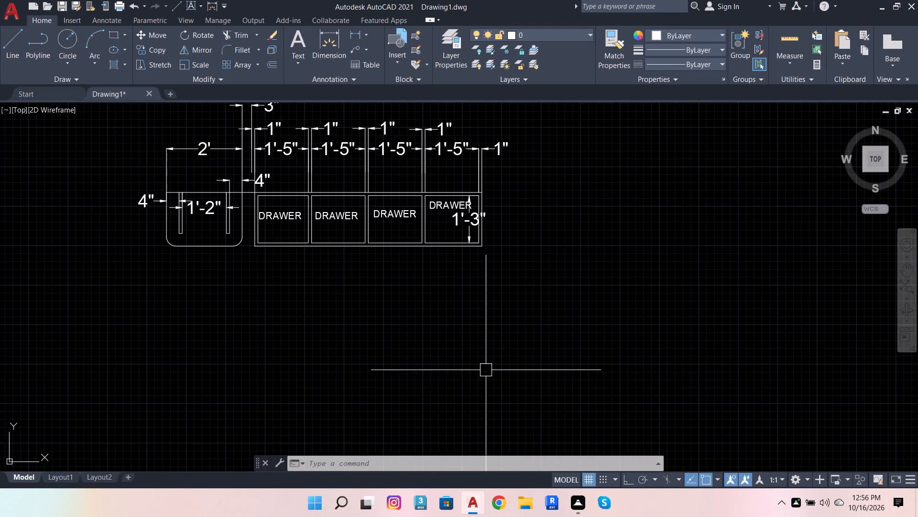
{"action": "scroll", "coordinate": [486, 370], "scroll_direction": "down", "scroll_amount": 2}
{"action": "scroll", "coordinate": [438, 314], "scroll_direction": "down", "scroll_amount": 3}
{"action": "scroll", "coordinate": [427, 352], "scroll_direction": "up", "scroll_amount": 2}
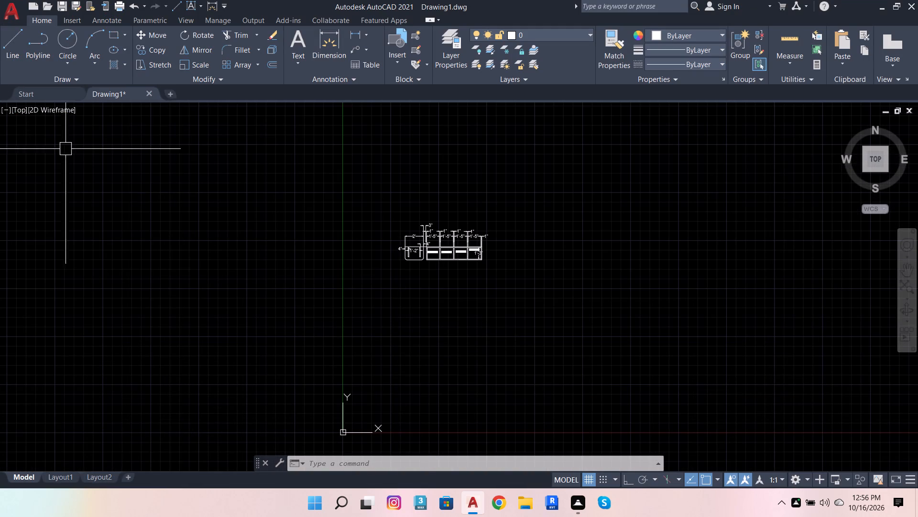
{"action": "left_click", "coordinate": [18, 29]}
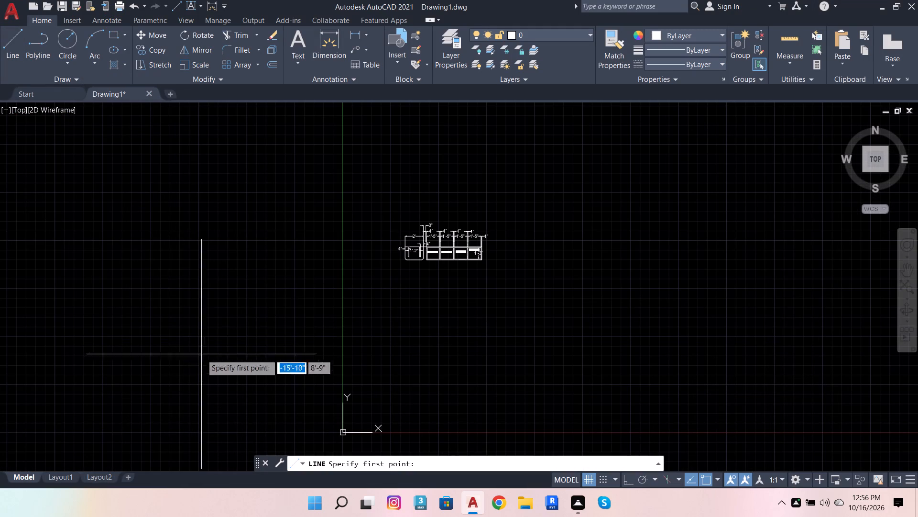
{"action": "left_click", "coordinate": [379, 406]}
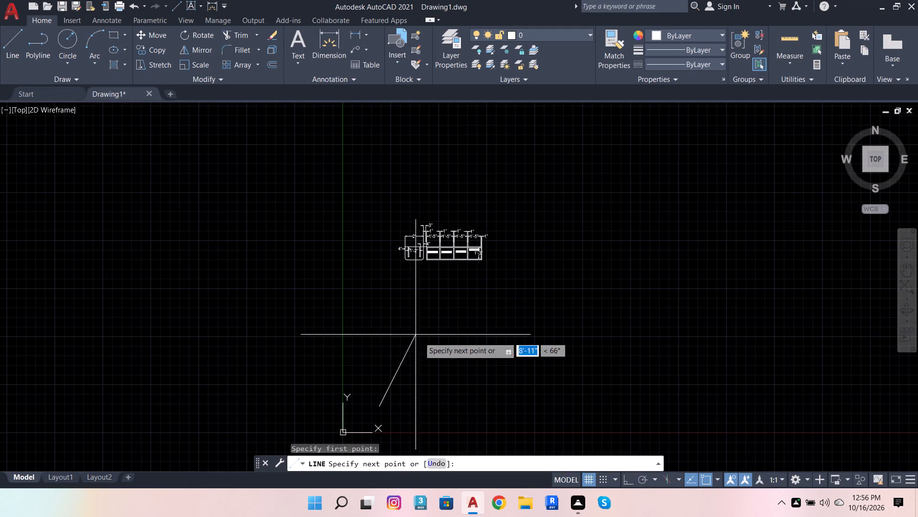
{"action": "left_click", "coordinate": [628, 483]}
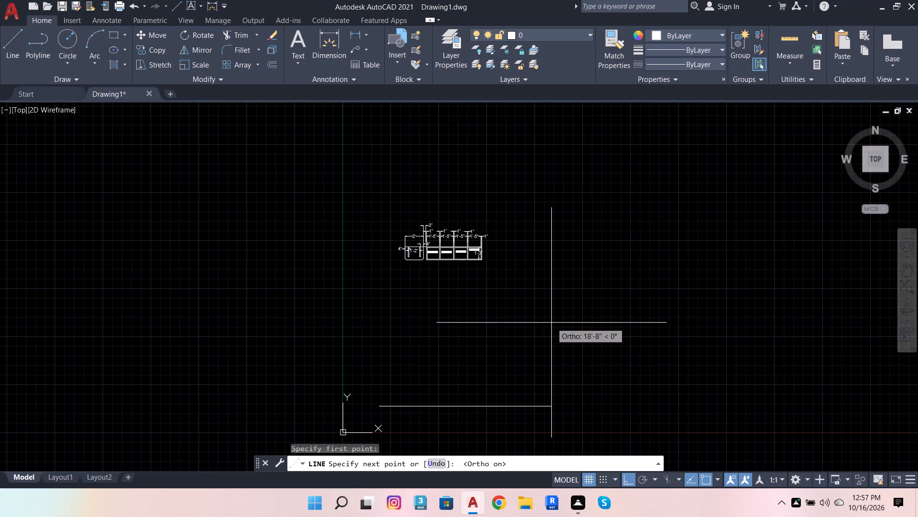
{"action": "type", "text": "2'1"}
{"action": "key", "text": "Return"}
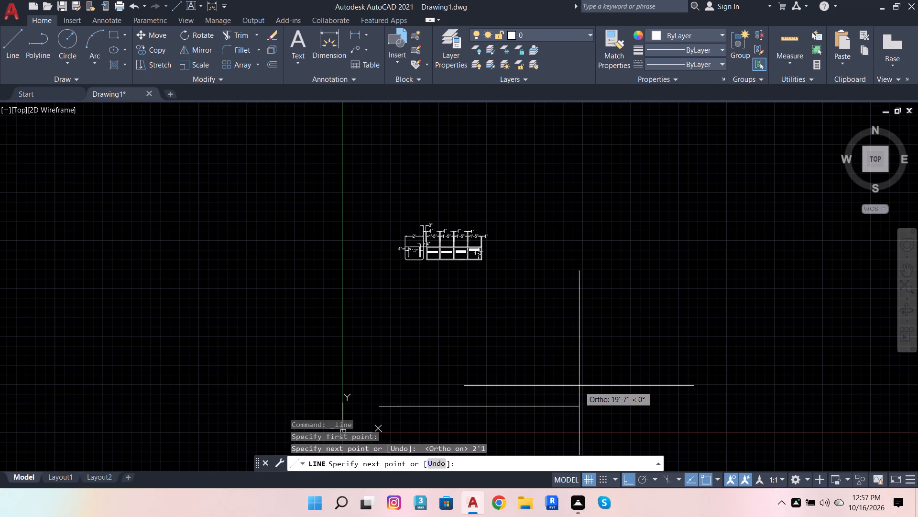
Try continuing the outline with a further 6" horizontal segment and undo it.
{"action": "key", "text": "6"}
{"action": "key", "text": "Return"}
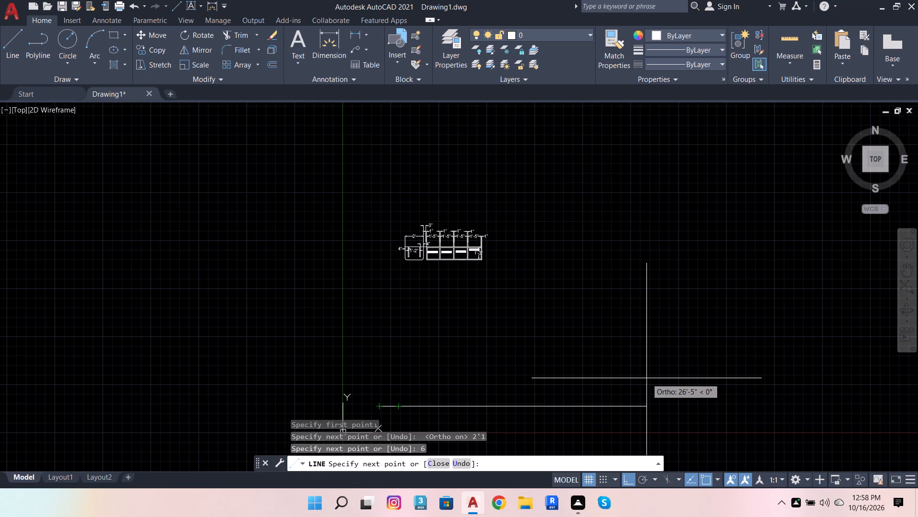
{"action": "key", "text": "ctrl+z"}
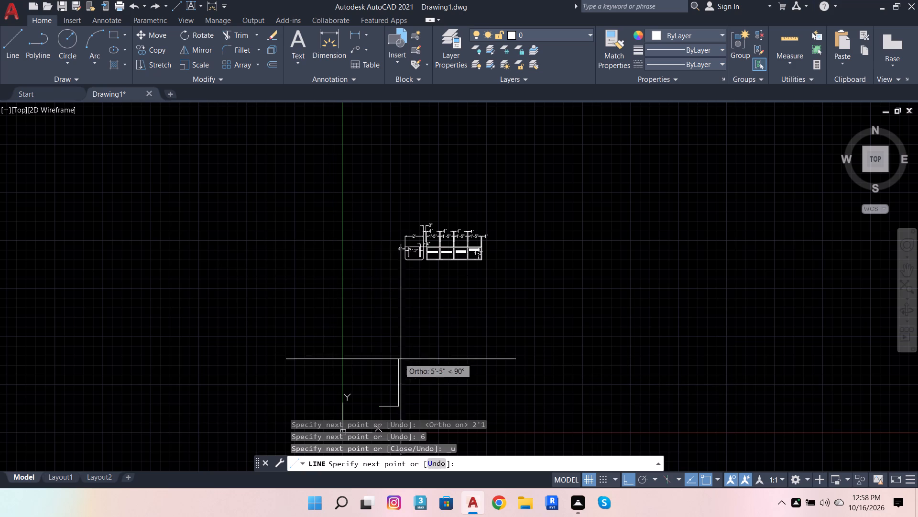
Complete the tall box outline with a 9'7" line upward, a 2'1" line to the left and a line down to the starting corner.
{"action": "scroll", "coordinate": [381, 412], "scroll_direction": "up", "scroll_amount": 2}
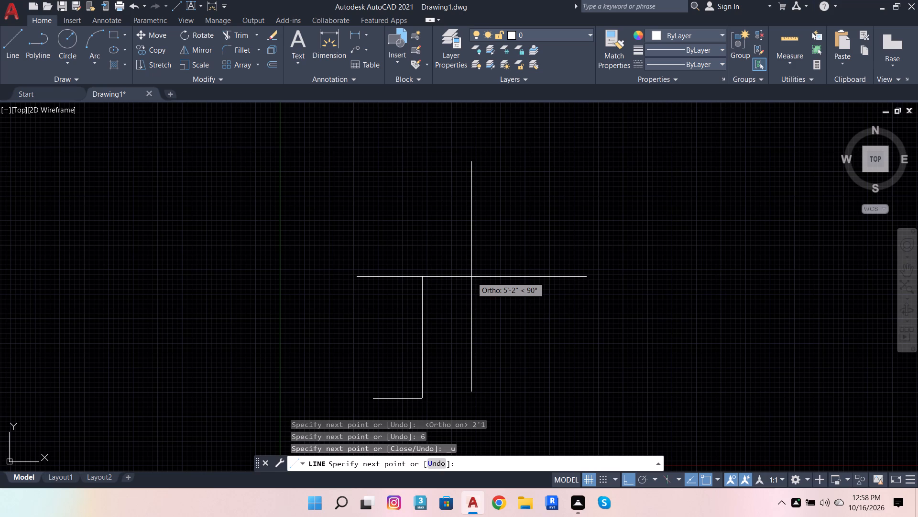
{"action": "key", "text": "9"}
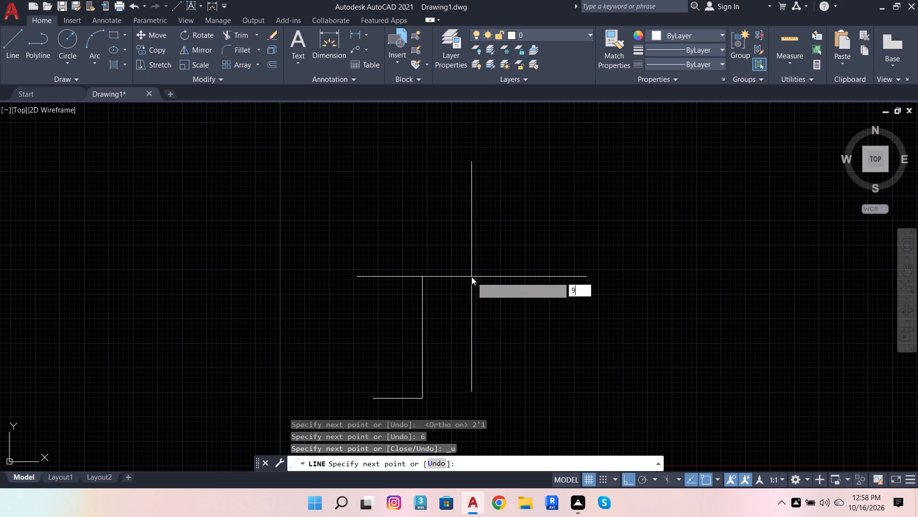
{"action": "type", "text": "'7"}
{"action": "key", "text": "Return"}
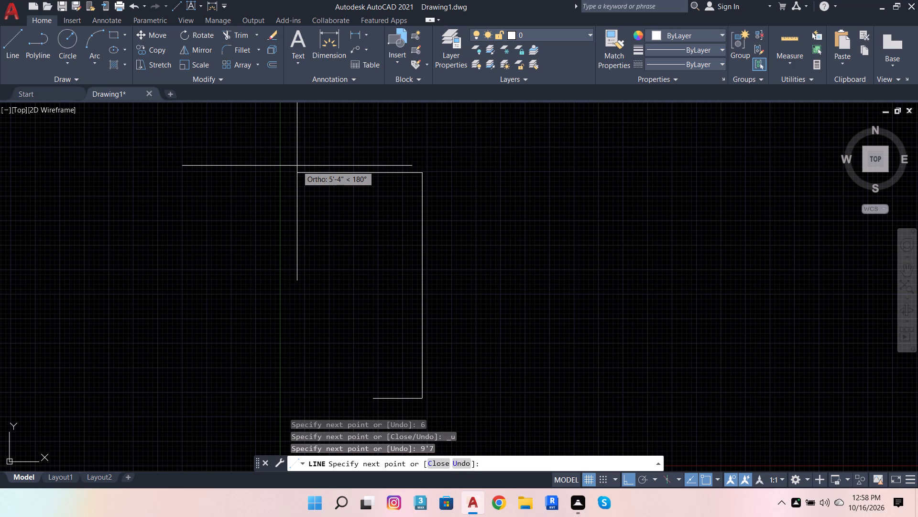
{"action": "type", "text": "2'1"}
{"action": "key", "text": "Return"}
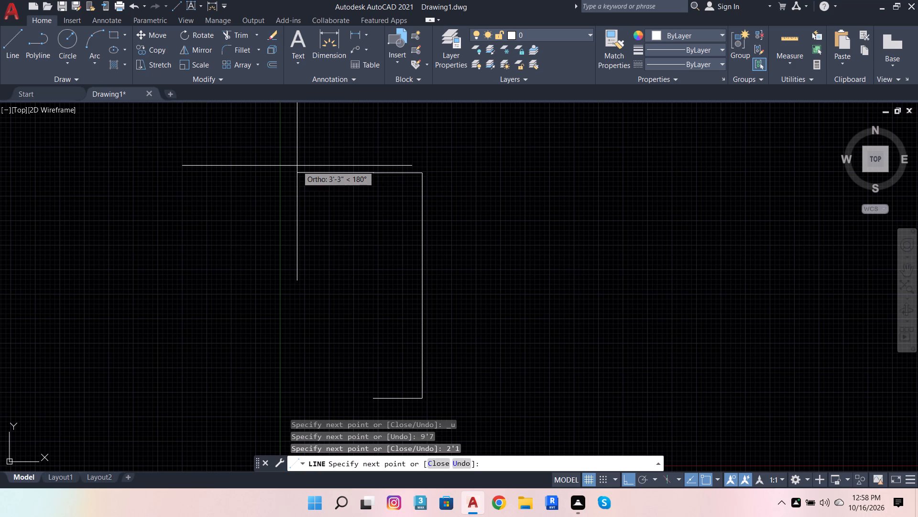
{"action": "left_click", "coordinate": [378, 397]}
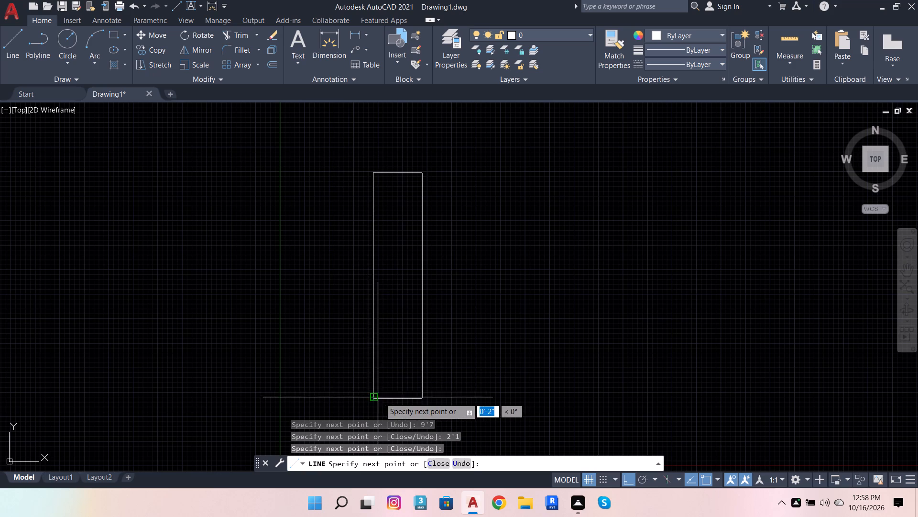
{"action": "key", "text": "Escape"}
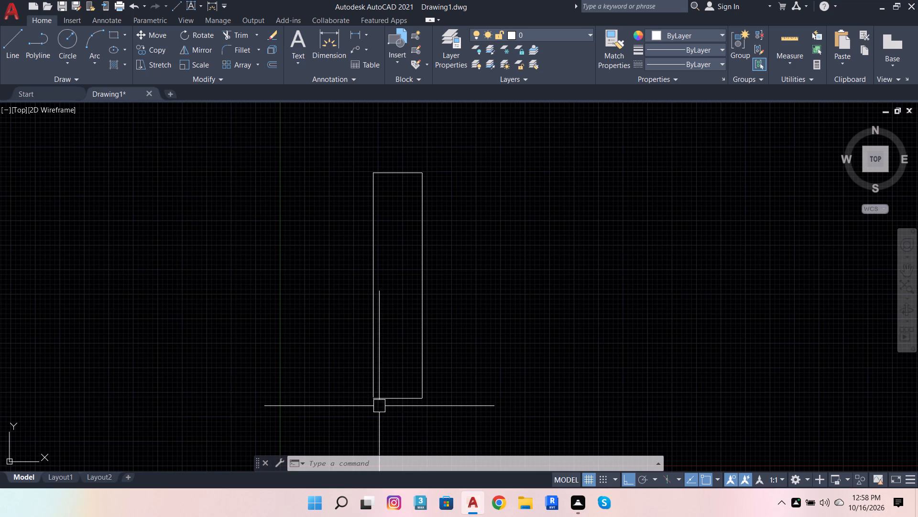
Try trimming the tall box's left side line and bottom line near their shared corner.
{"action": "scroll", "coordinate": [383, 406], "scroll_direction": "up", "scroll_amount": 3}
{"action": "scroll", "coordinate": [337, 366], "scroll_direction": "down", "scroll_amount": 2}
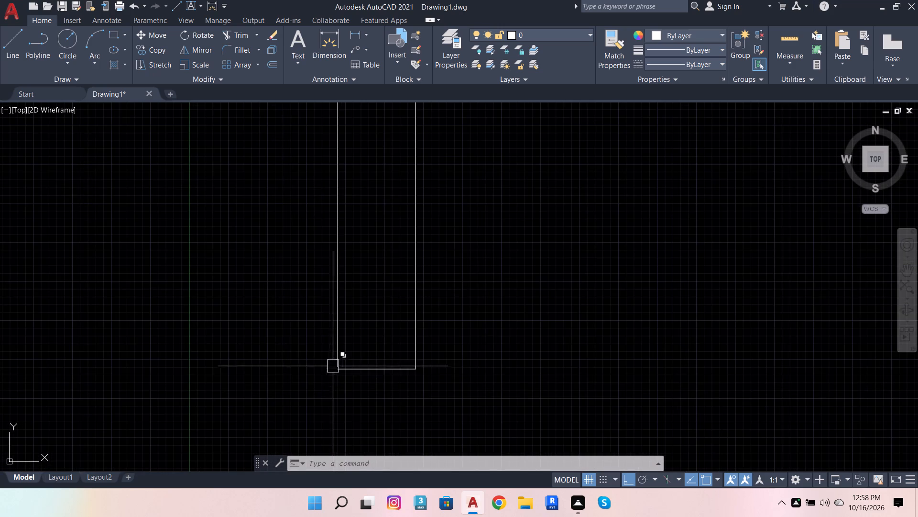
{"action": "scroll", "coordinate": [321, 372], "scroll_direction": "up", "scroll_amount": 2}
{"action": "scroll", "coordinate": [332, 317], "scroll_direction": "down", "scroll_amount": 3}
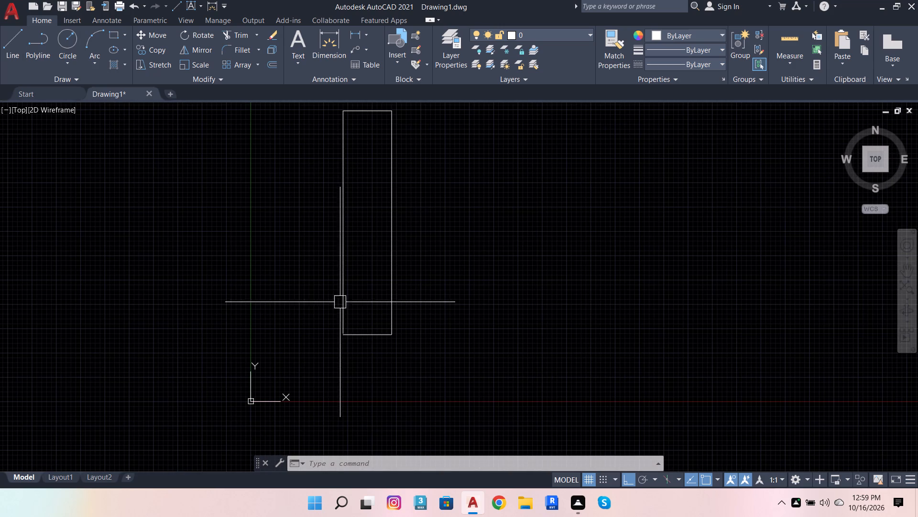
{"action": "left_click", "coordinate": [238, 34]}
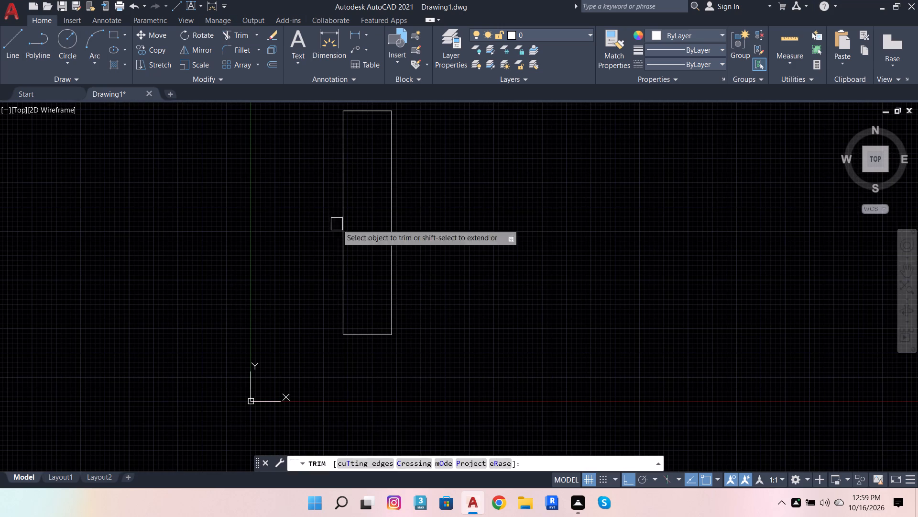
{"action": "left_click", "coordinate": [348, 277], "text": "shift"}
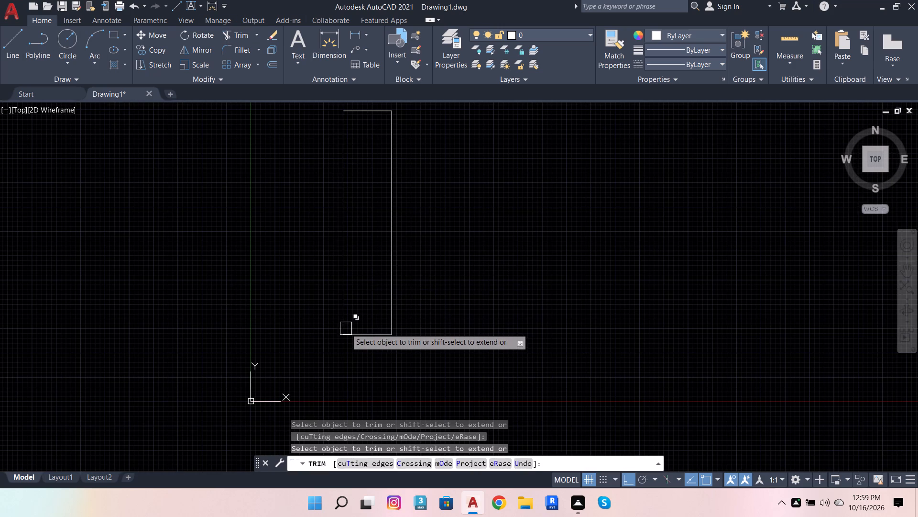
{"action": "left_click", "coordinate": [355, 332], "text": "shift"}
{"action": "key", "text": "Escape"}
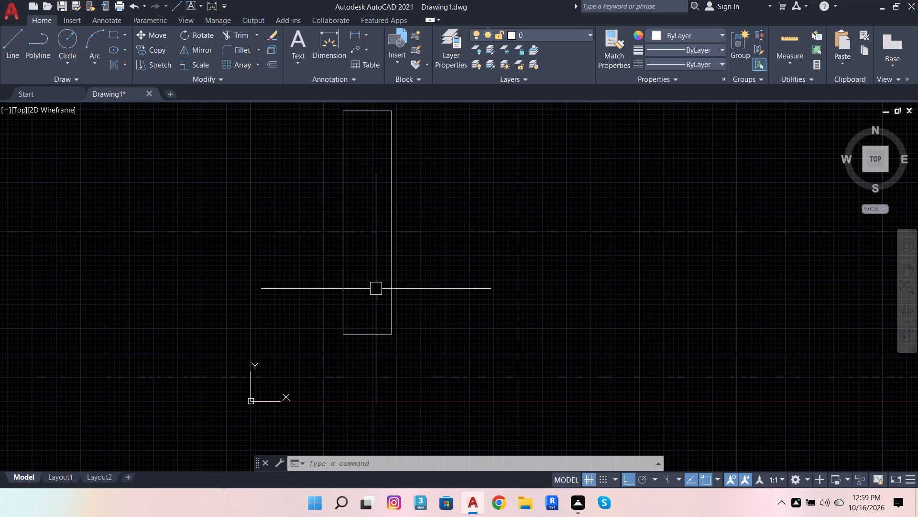
Offset the tall box's bottom line 9" upward into the box.
{"action": "left_click", "coordinate": [372, 332]}
{"action": "key", "text": "o"}
{"action": "key", "text": "Return"}
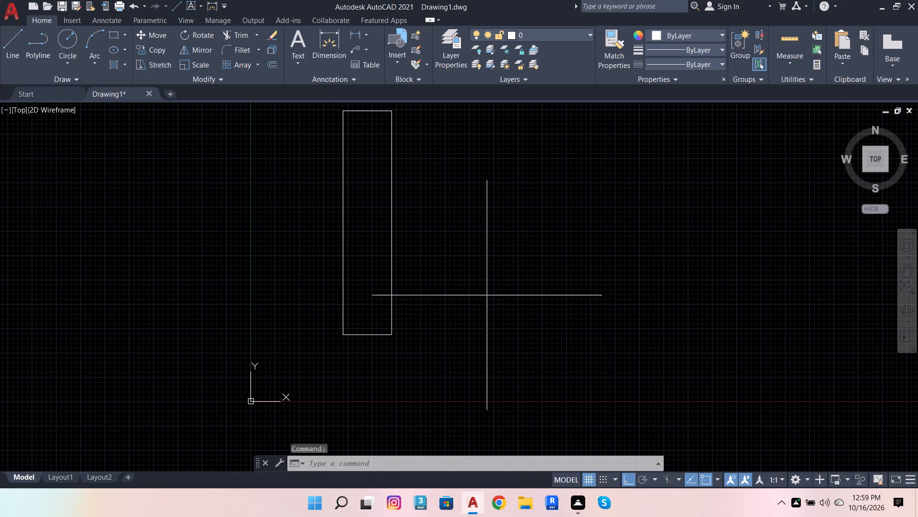
{"action": "left_click", "coordinate": [392, 335]}
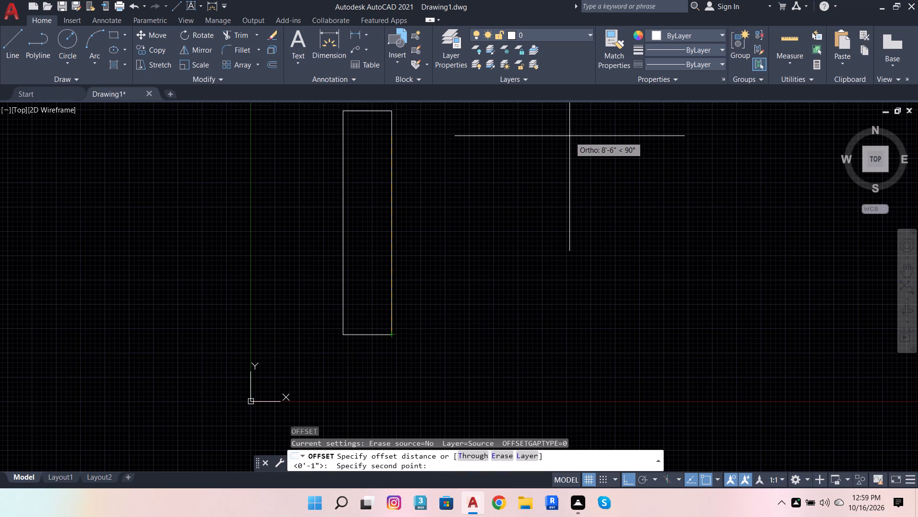
{"action": "key", "text": "9"}
{"action": "key", "text": "Return"}
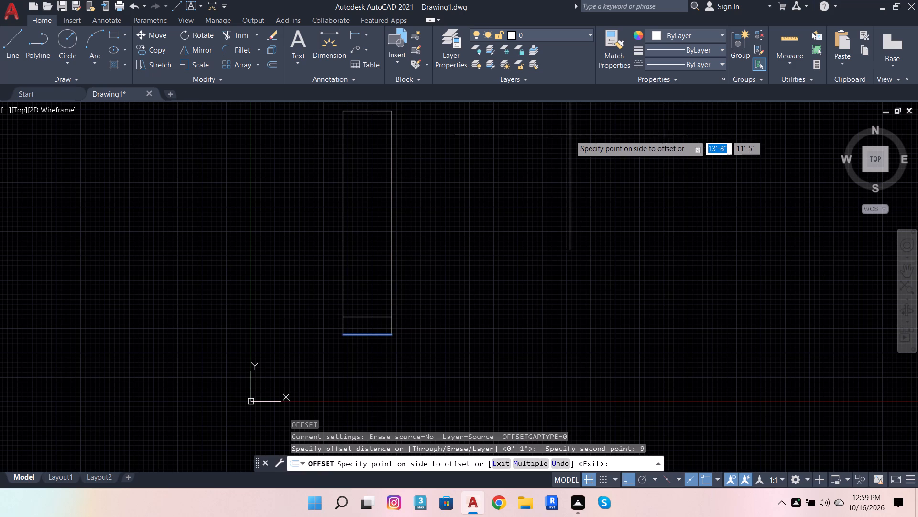
{"action": "left_click", "coordinate": [570, 135]}
{"action": "key", "text": "Escape"}
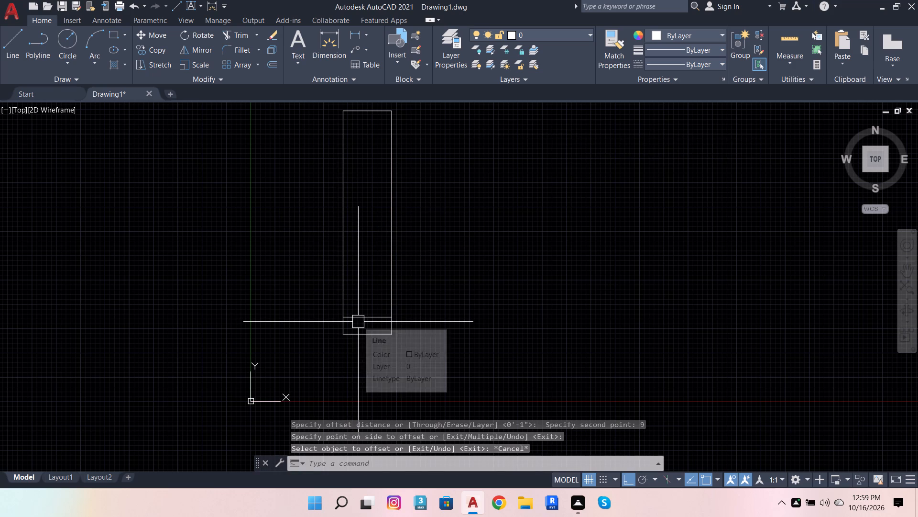
Offset the lowest inner horizontal line of the tall box 1'8" upward.
{"action": "left_click", "coordinate": [358, 322]}
{"action": "key", "text": "o"}
{"action": "key", "text": "Return"}
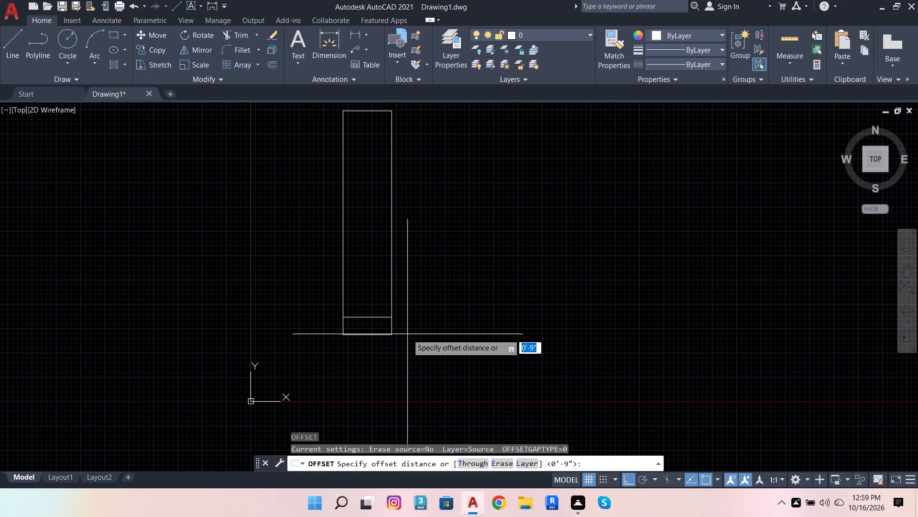
{"action": "left_click", "coordinate": [388, 317]}
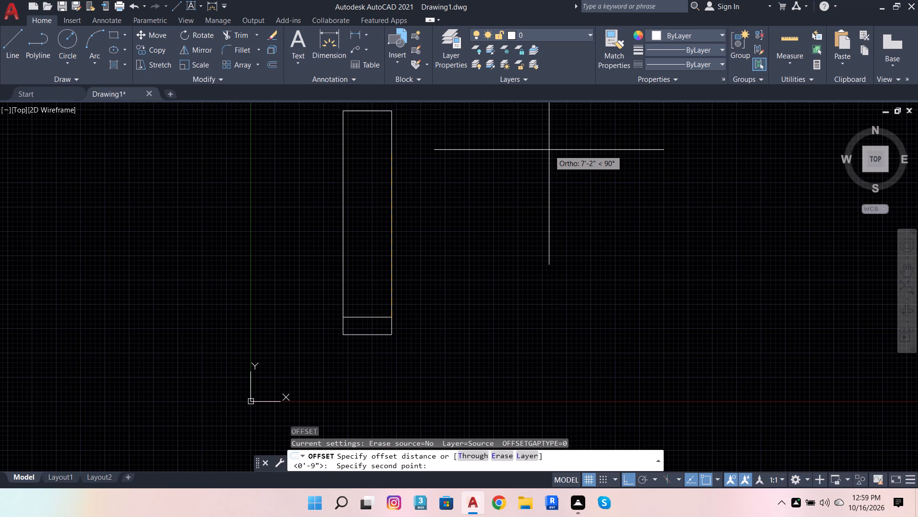
{"action": "type", "text": "1;"}
{"action": "key", "text": "BackSpace"}
{"action": "key", "text": "apostrophe"}
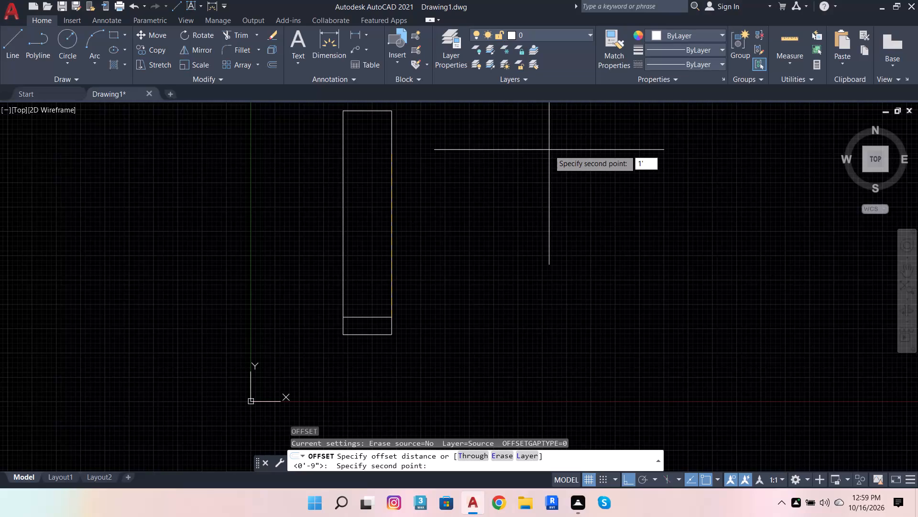
{"action": "key", "text": "8"}
{"action": "key", "text": "Return"}
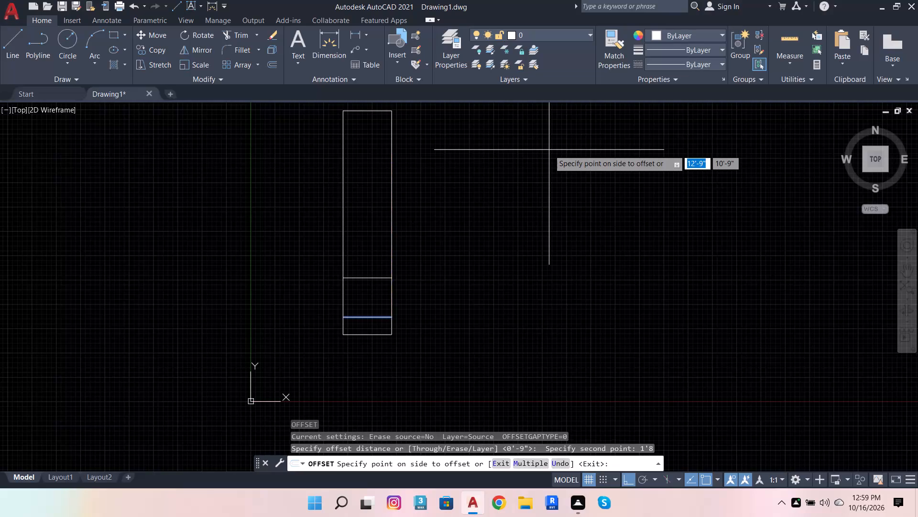
{"action": "left_click", "coordinate": [550, 148]}
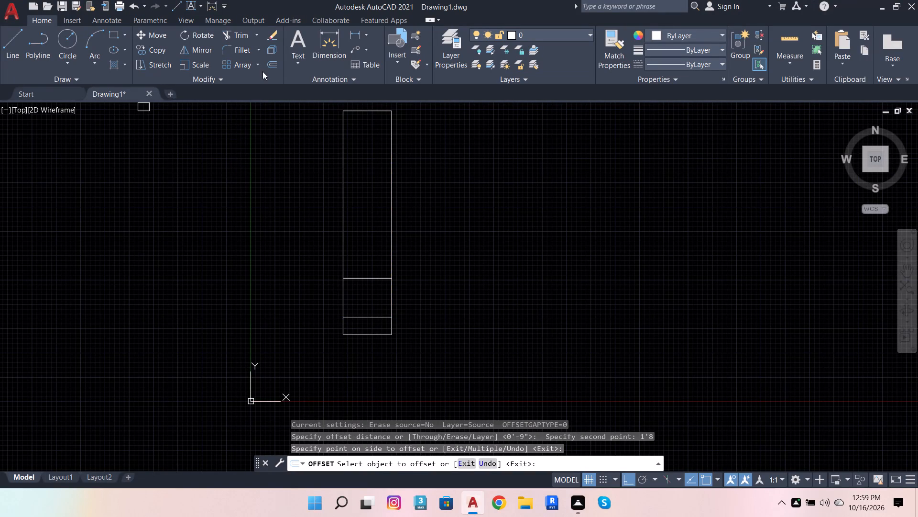
Offset the tall box's upper inner horizontal line 1" upward to make a thin shelf.
{"action": "left_click", "coordinate": [272, 61]}
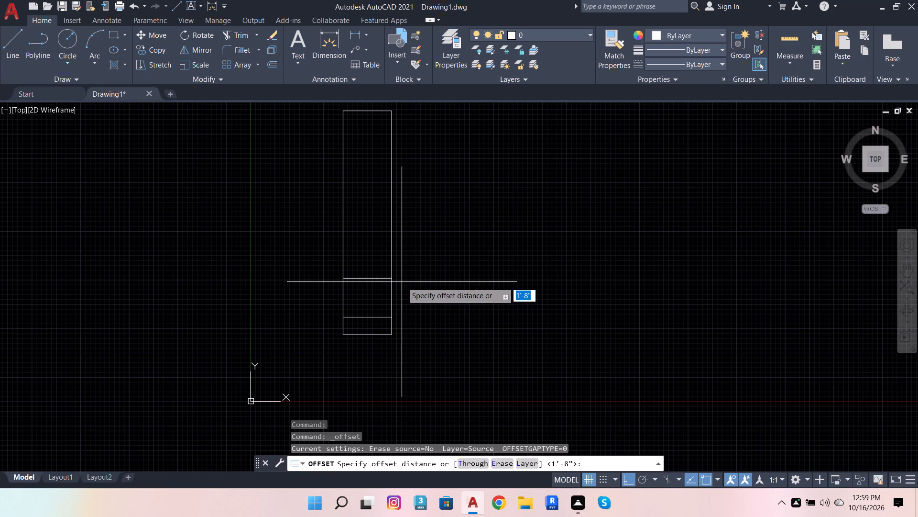
{"action": "left_click", "coordinate": [390, 277]}
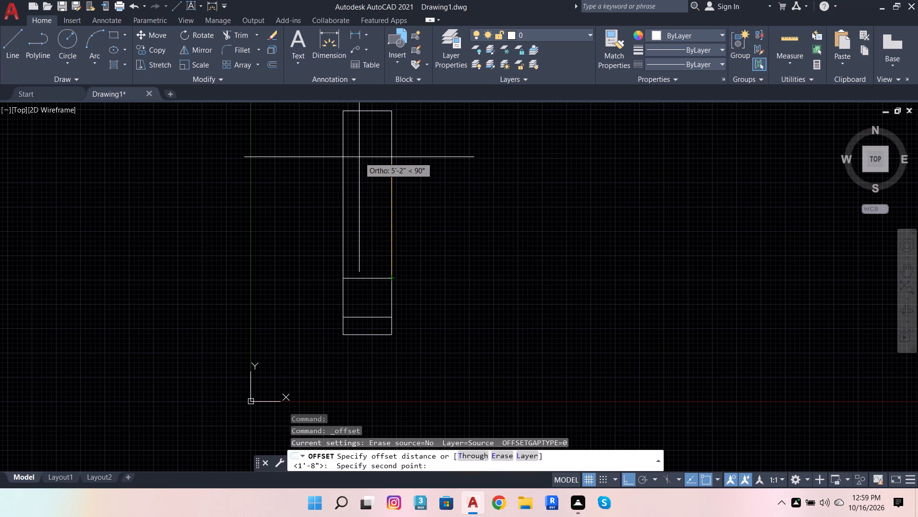
{"action": "key", "text": "1"}
{"action": "key", "text": "Return"}
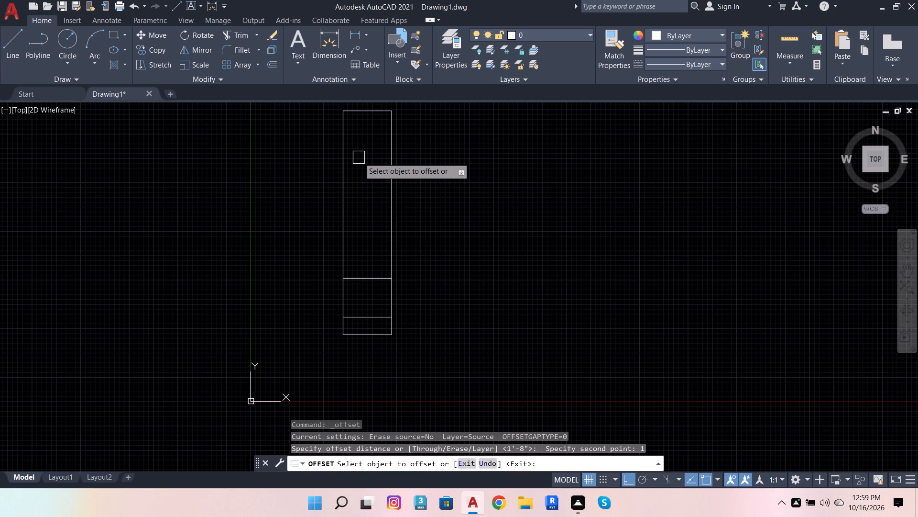
{"action": "left_click_drag", "start_coordinate": [370, 279], "coordinate": [368, 269]}
{"action": "left_click", "coordinate": [364, 225]}
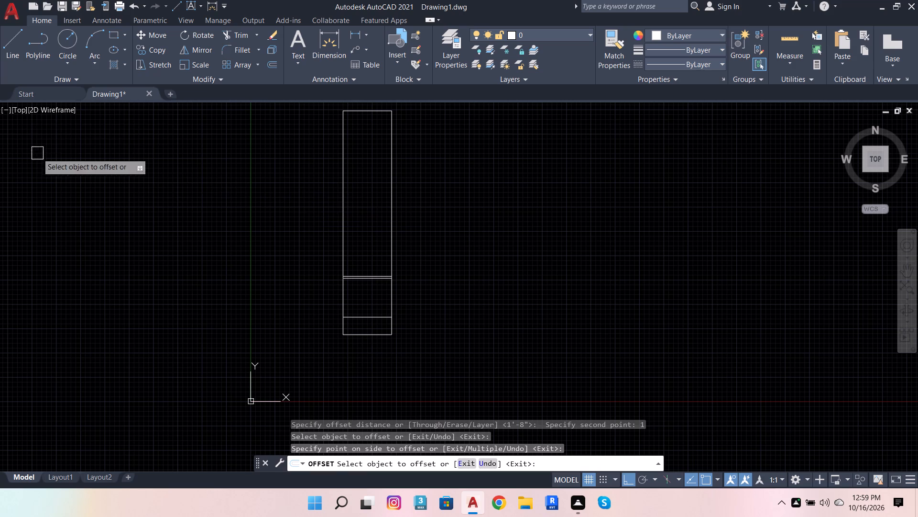
Offset the upper line of the tall box's thin shelf 2' upward.
{"action": "left_click", "coordinate": [269, 64]}
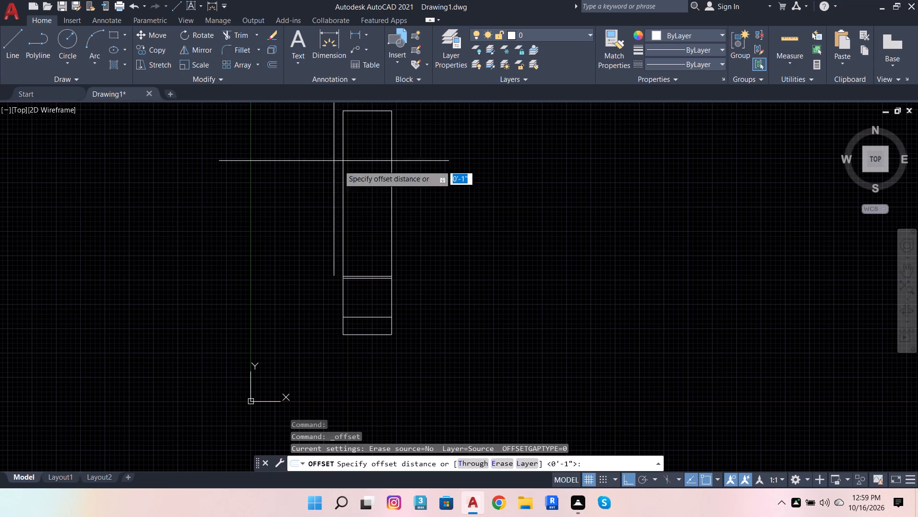
{"action": "scroll", "coordinate": [346, 270], "scroll_direction": "up", "scroll_amount": 2}
{"action": "left_click", "coordinate": [342, 284]}
{"action": "scroll", "coordinate": [391, 167], "scroll_direction": "down", "scroll_amount": 5}
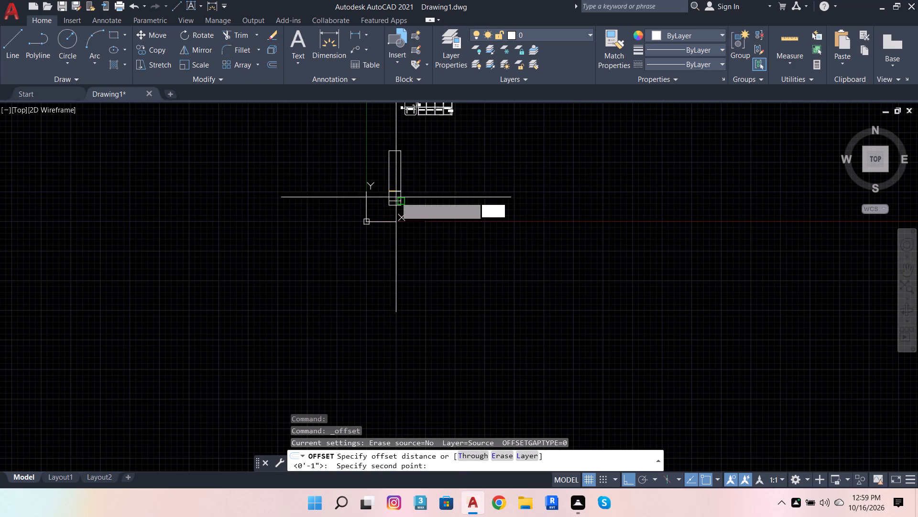
{"action": "scroll", "coordinate": [367, 139], "scroll_direction": "up", "scroll_amount": 2}
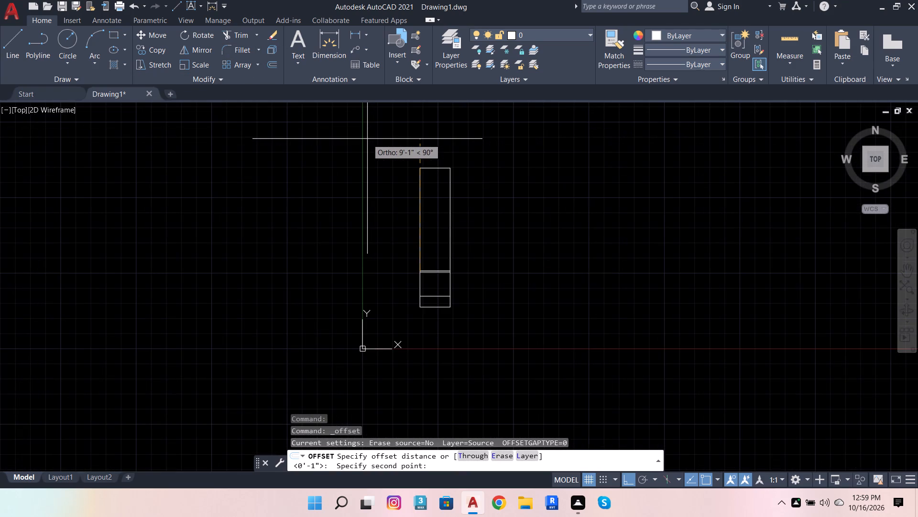
{"action": "type", "text": "2'"}
{"action": "key", "text": "Return"}
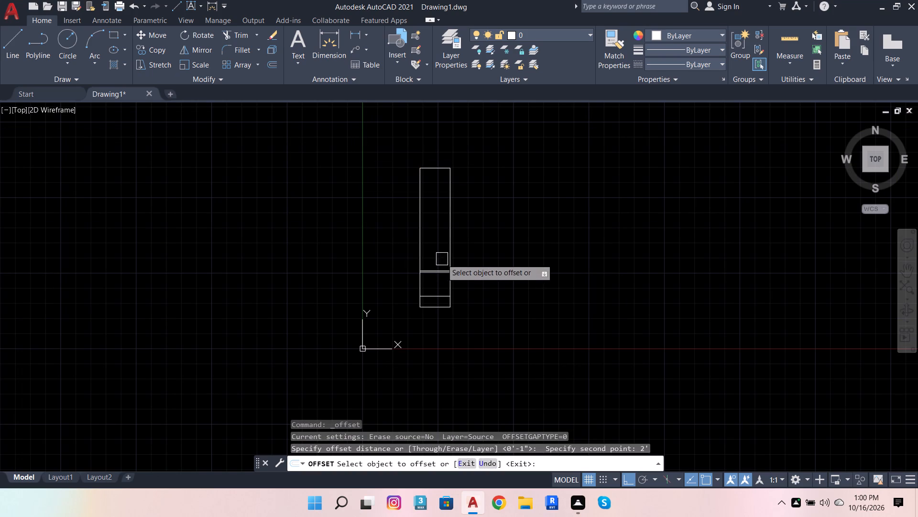
{"action": "scroll", "coordinate": [442, 258], "scroll_direction": "up", "scroll_amount": 3}
{"action": "left_click", "coordinate": [432, 297]}
{"action": "scroll", "coordinate": [427, 234], "scroll_direction": "down", "scroll_amount": 2}
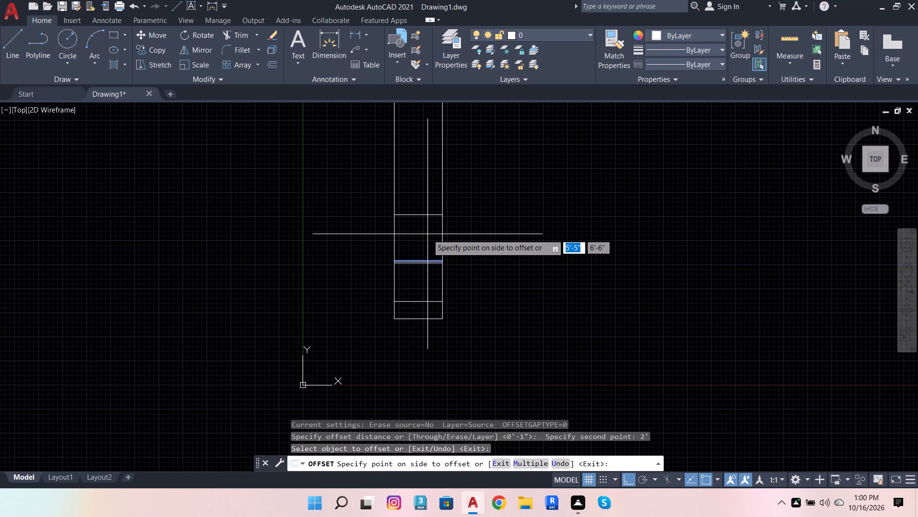
{"action": "left_click", "coordinate": [427, 234]}
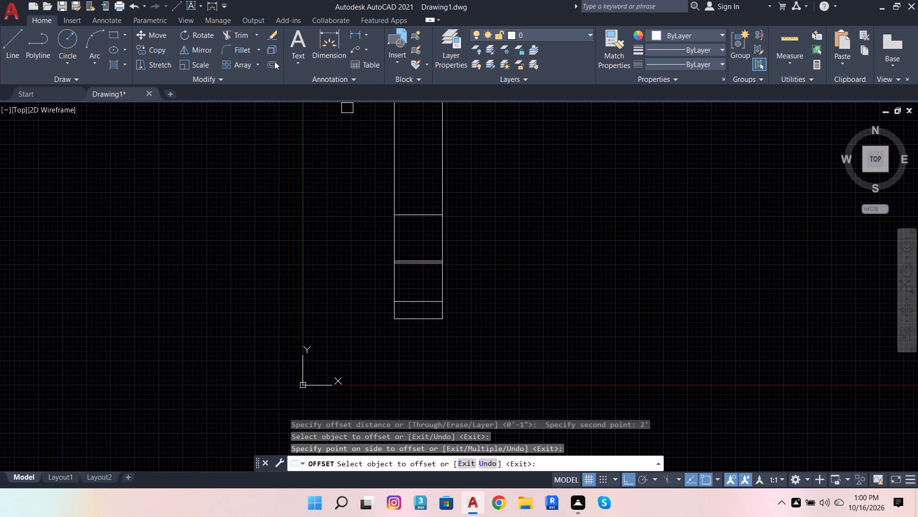
Offset the tall box's topmost inner horizontal line 1" upward to form a second thin shelf.
{"action": "left_click", "coordinate": [274, 61]}
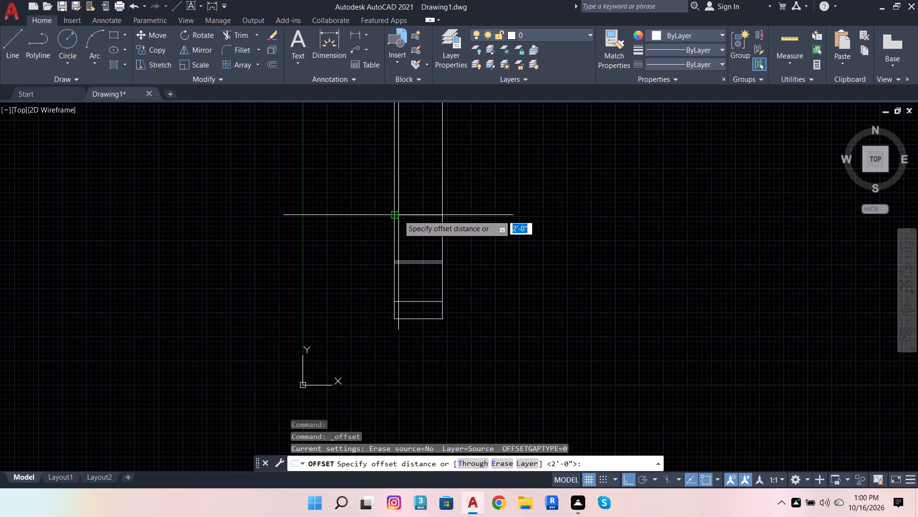
{"action": "left_click", "coordinate": [393, 215]}
{"action": "key", "text": "1"}
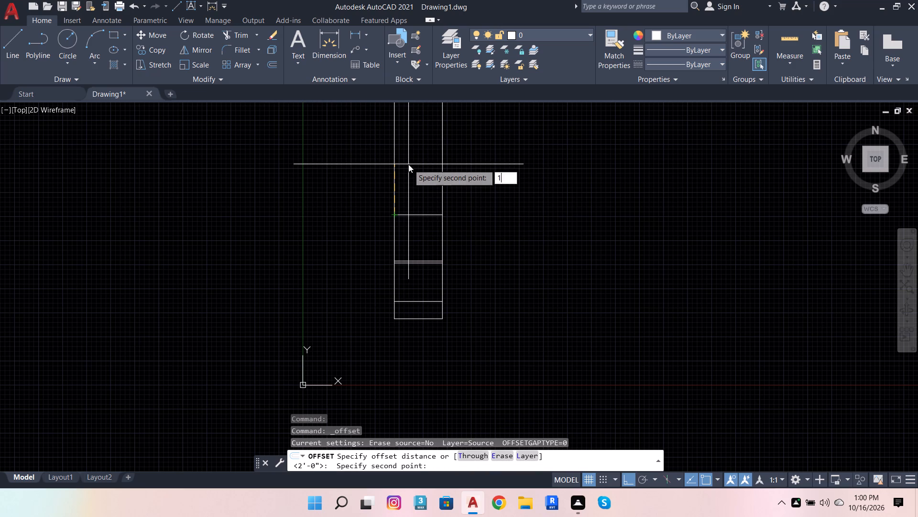
{"action": "key", "text": "Return"}
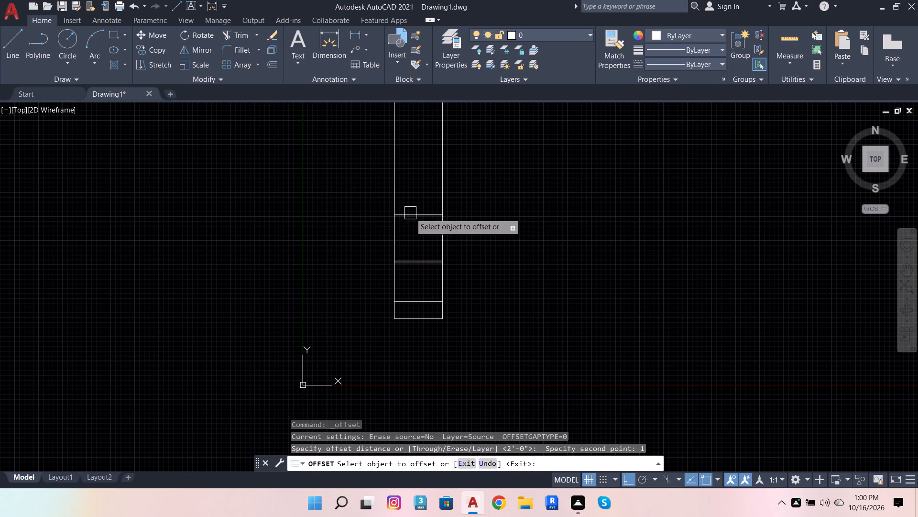
{"action": "left_click", "coordinate": [410, 213]}
{"action": "left_click", "coordinate": [416, 167]}
Offset the second thin shelf's upper line 3' upward inside the tall box.
{"action": "scroll", "coordinate": [417, 237], "scroll_direction": "down", "scroll_amount": 1}
{"action": "scroll", "coordinate": [417, 197], "scroll_direction": "up", "scroll_amount": 2}
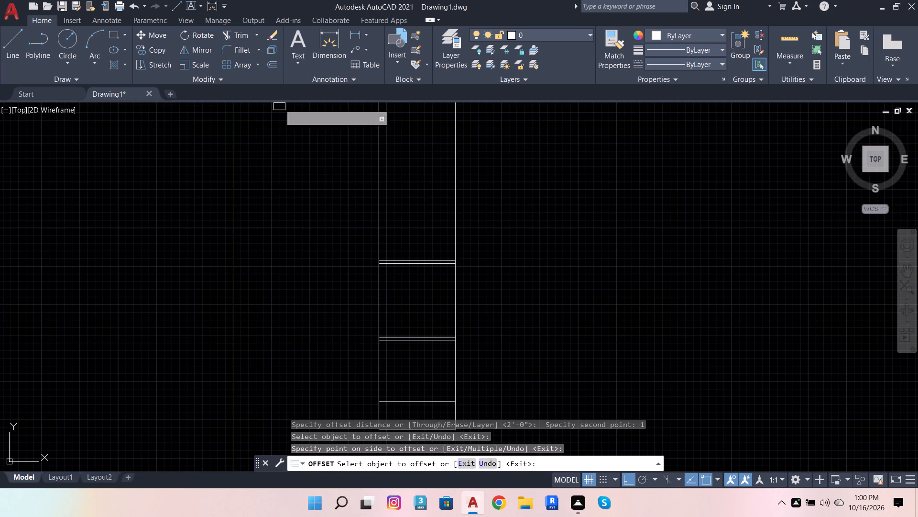
{"action": "left_click", "coordinate": [272, 65]}
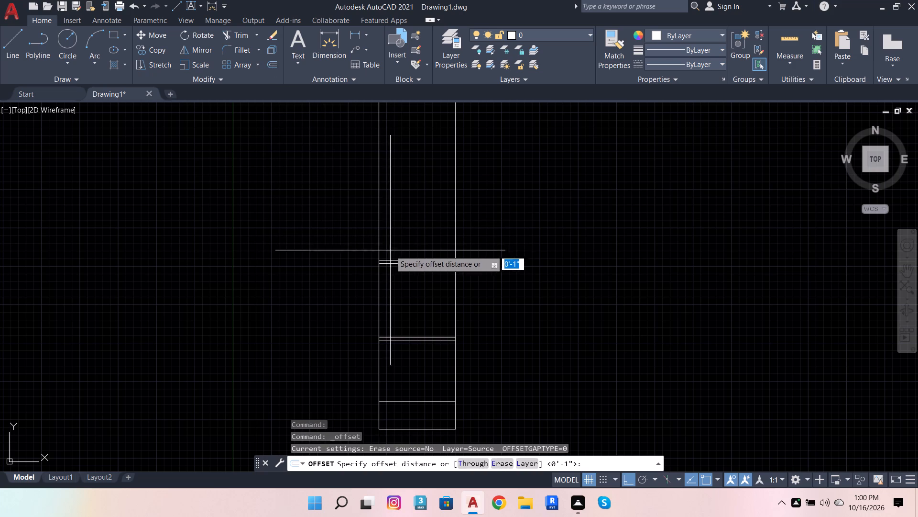
{"action": "left_click", "coordinate": [385, 256]}
{"action": "type", "text": "63"}
{"action": "key", "text": "BackSpace"}
{"action": "key", "text": "BackSpace"}
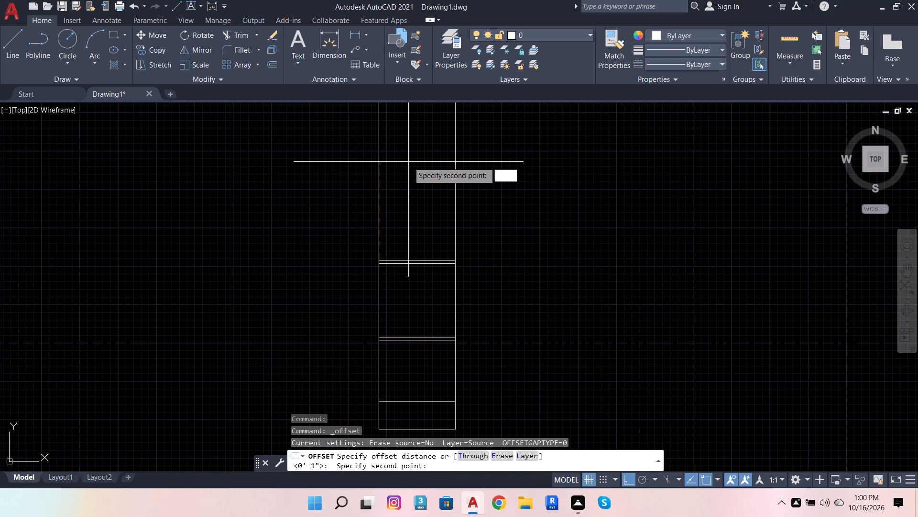
{"action": "type", "text": "3'"}
{"action": "key", "text": "Return"}
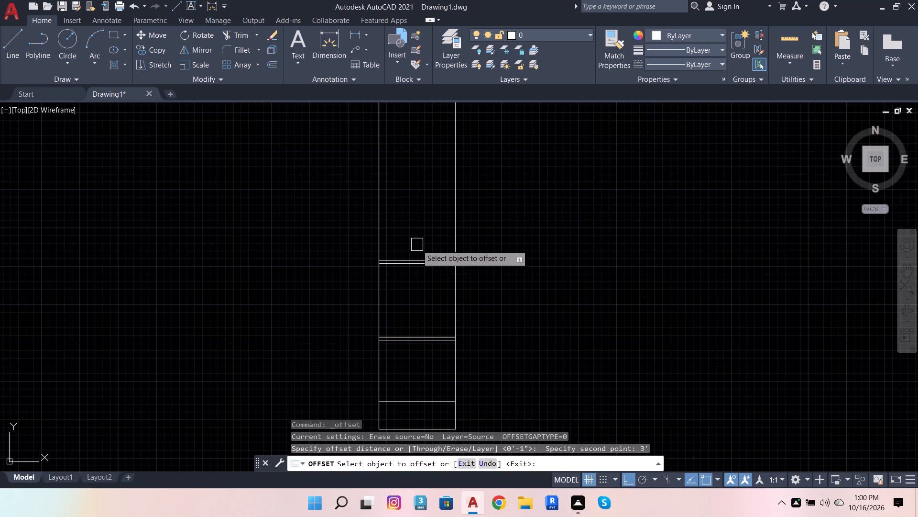
{"action": "left_click", "coordinate": [420, 255]}
{"action": "left_click", "coordinate": [404, 188]}
Offset the tall box's topmost inner horizontal line 1" upward to form a third thin shelf.
{"action": "scroll", "coordinate": [408, 233], "scroll_direction": "down", "scroll_amount": 2}
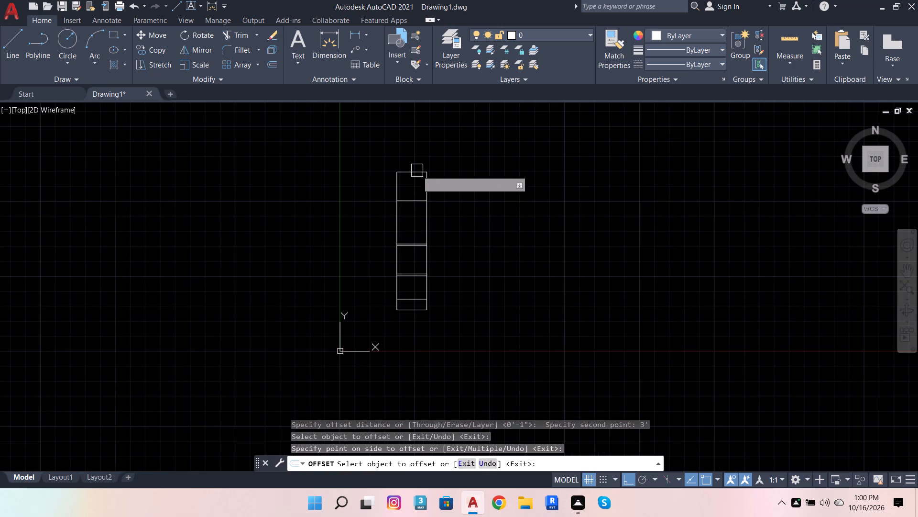
{"action": "scroll", "coordinate": [417, 168], "scroll_direction": "up", "scroll_amount": 3}
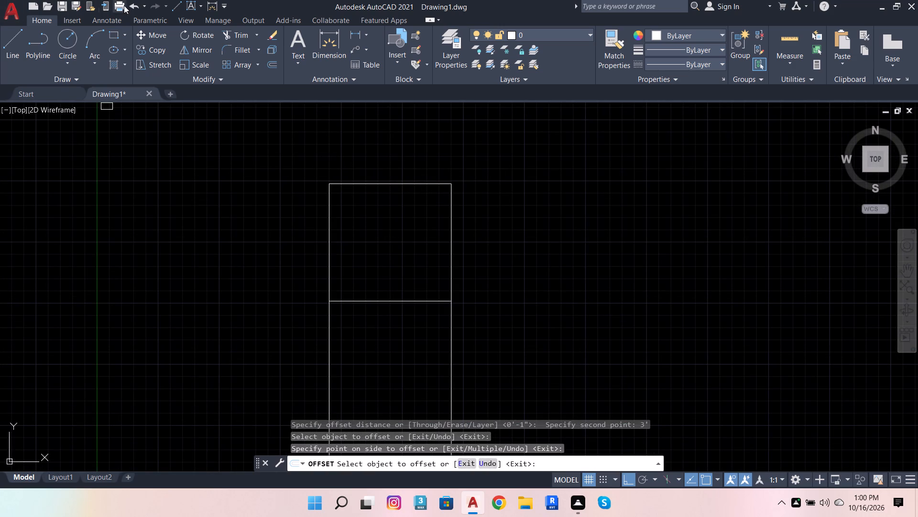
{"action": "left_click", "coordinate": [268, 64]}
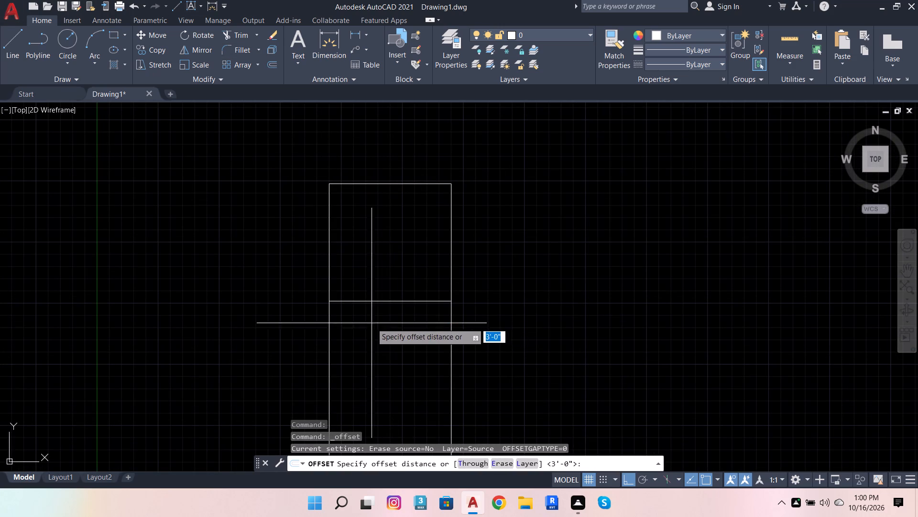
{"action": "left_click", "coordinate": [330, 303]}
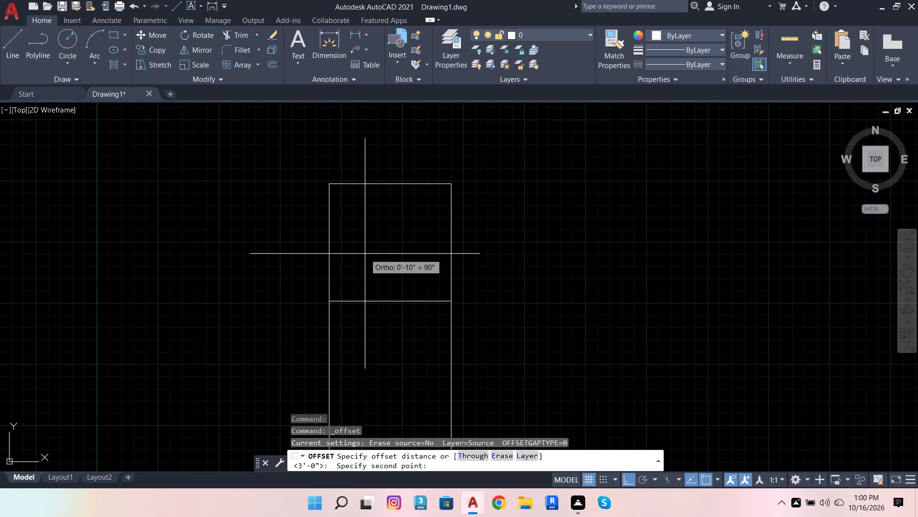
{"action": "key", "text": "1"}
{"action": "key", "text": "Return"}
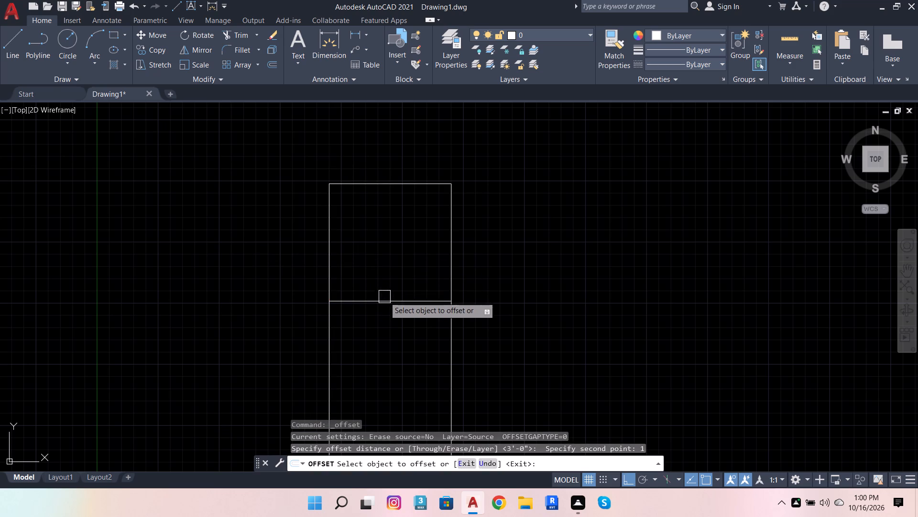
{"action": "left_click", "coordinate": [384, 297]}
{"action": "left_click_drag", "start_coordinate": [387, 271], "coordinate": [381, 262]}
Offset the third thin shelf's upper line 1'5.6" upward, toward the top of the tall box.
{"action": "left_click", "coordinate": [268, 63]}
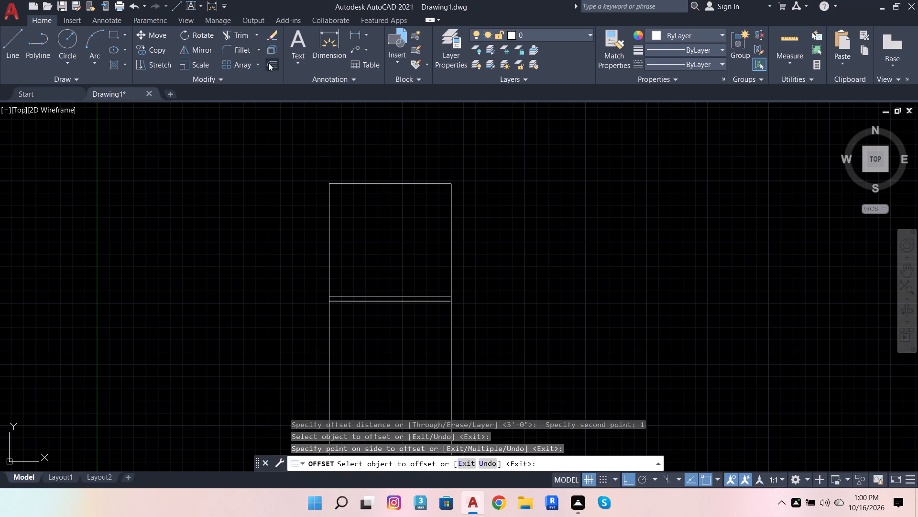
{"action": "left_click", "coordinate": [333, 295]}
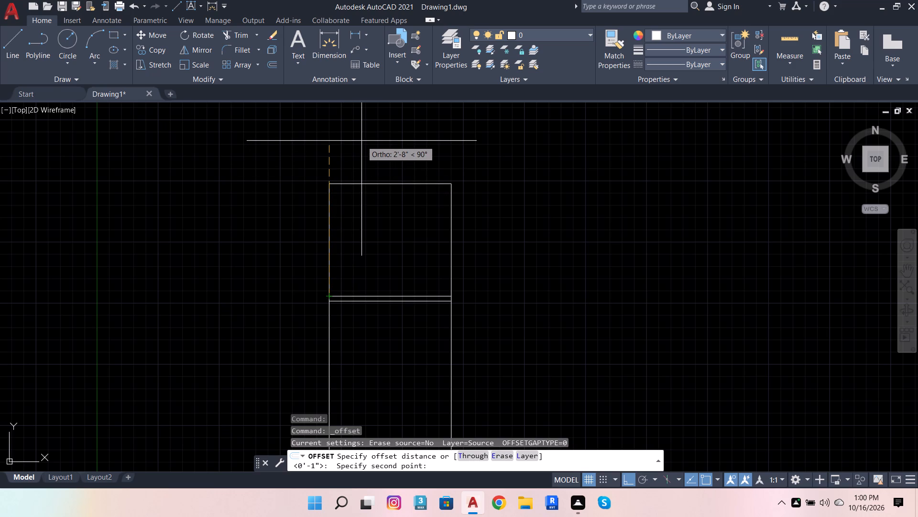
{"action": "type", "text": "1'"}
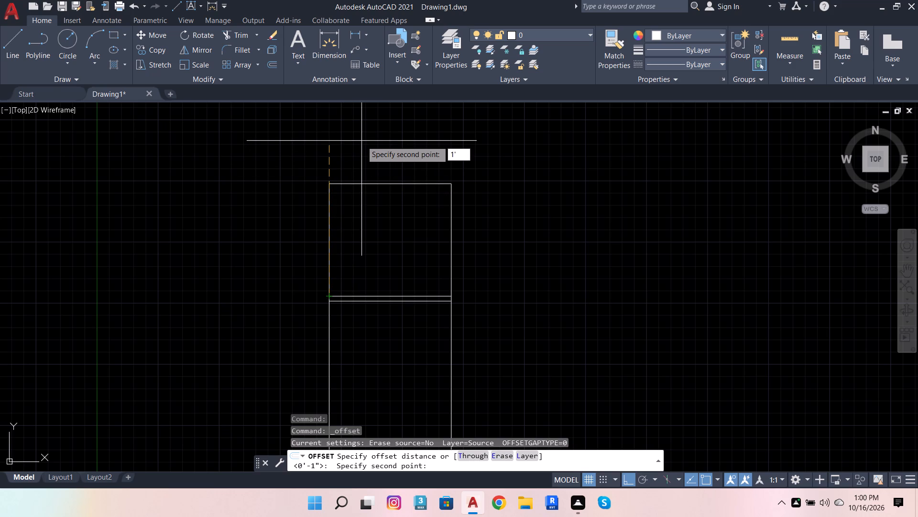
{"action": "type", "text": "5.6"}
{"action": "key", "text": "Return"}
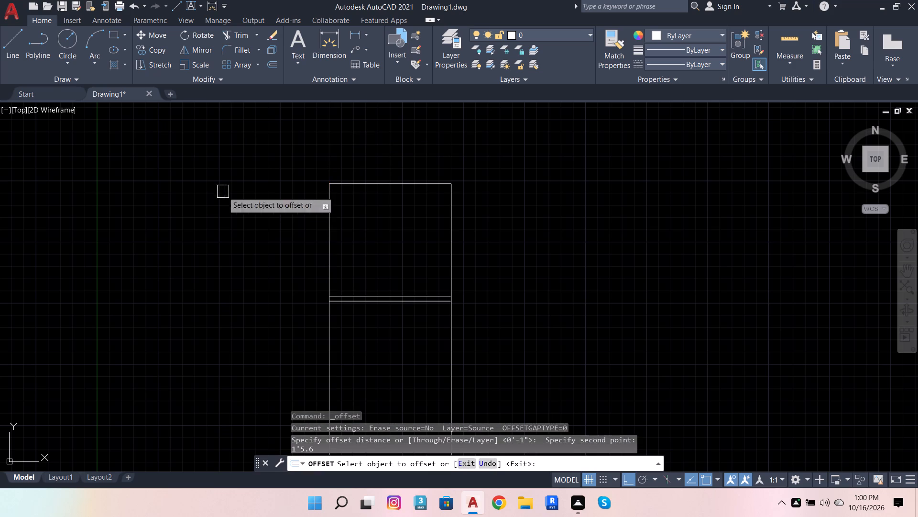
{"action": "left_click", "coordinate": [351, 292]}
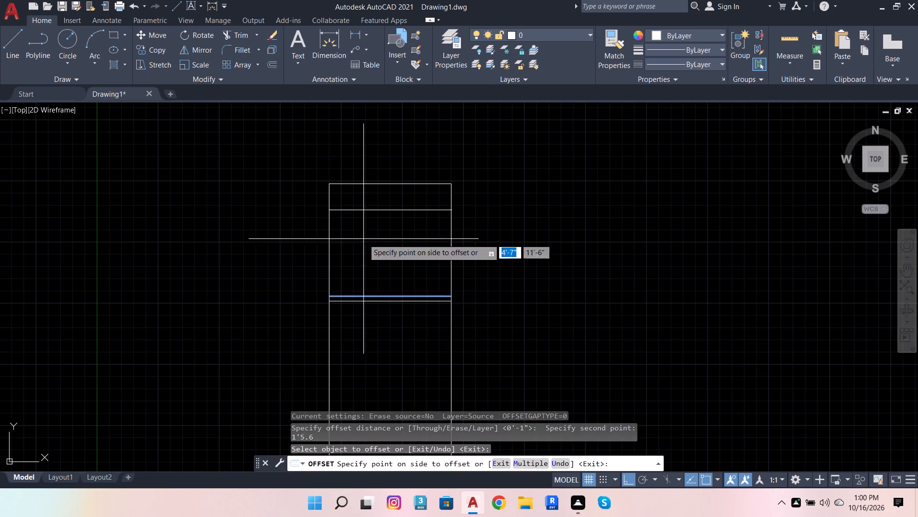
{"action": "left_click", "coordinate": [363, 238]}
Offset both long vertical sides of the tall box 4" inward.
{"action": "left_click", "coordinate": [277, 61]}
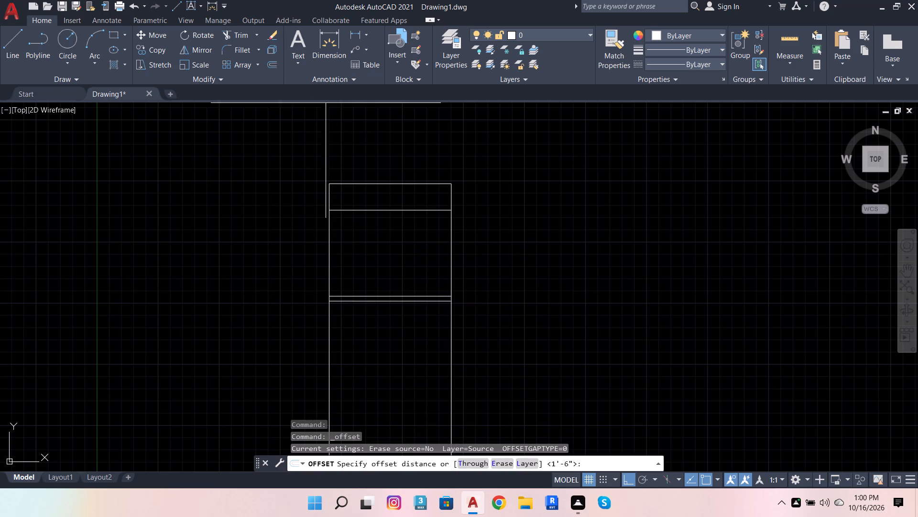
{"action": "key", "text": "Escape"}
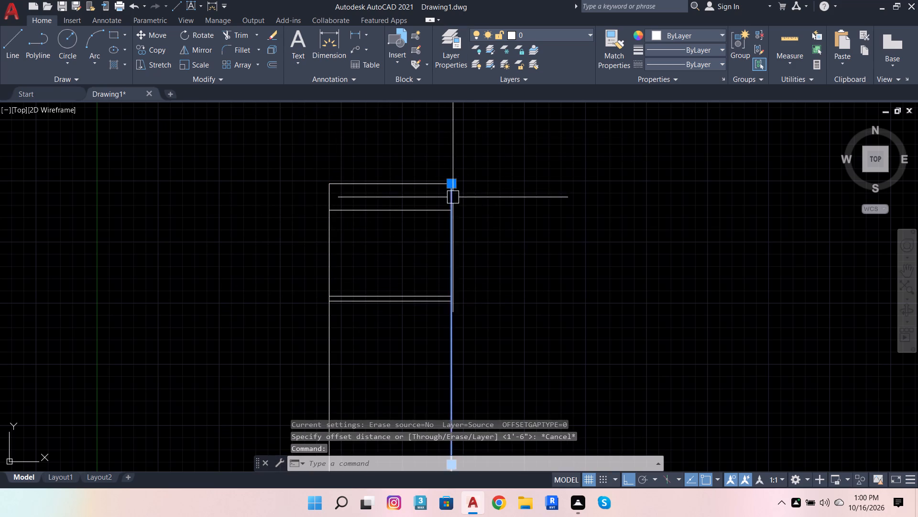
{"action": "left_click", "coordinate": [453, 197]}
{"action": "scroll", "coordinate": [456, 208], "scroll_direction": "down", "scroll_amount": 3}
{"action": "scroll", "coordinate": [477, 169], "scroll_direction": "down", "scroll_amount": 2}
{"action": "scroll", "coordinate": [475, 147], "scroll_direction": "up", "scroll_amount": 4}
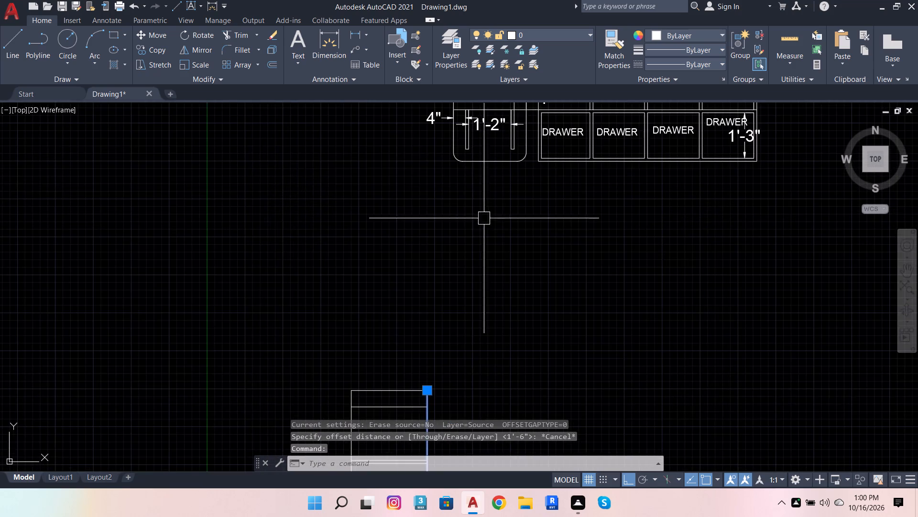
{"action": "scroll", "coordinate": [468, 295], "scroll_direction": "down", "scroll_amount": 3}
{"action": "scroll", "coordinate": [447, 316], "scroll_direction": "up", "scroll_amount": 3}
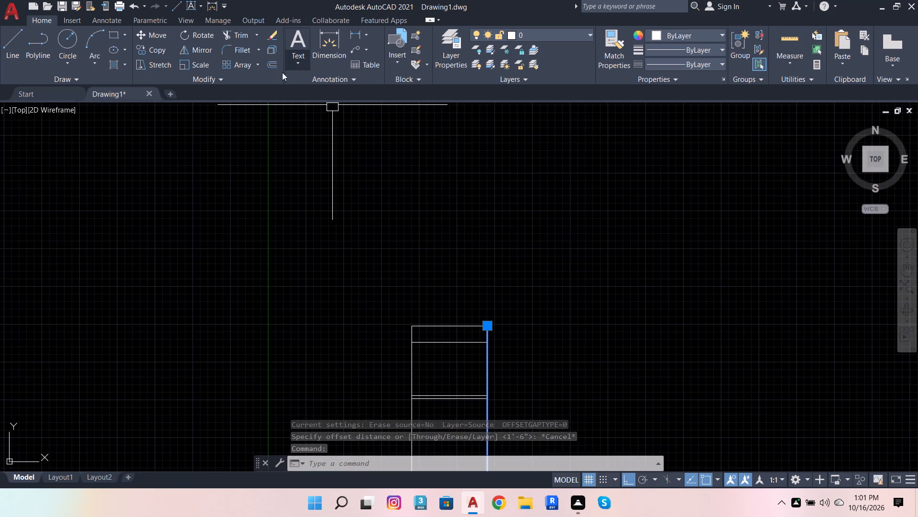
{"action": "left_click", "coordinate": [273, 66]}
{"action": "left_click", "coordinate": [493, 328]}
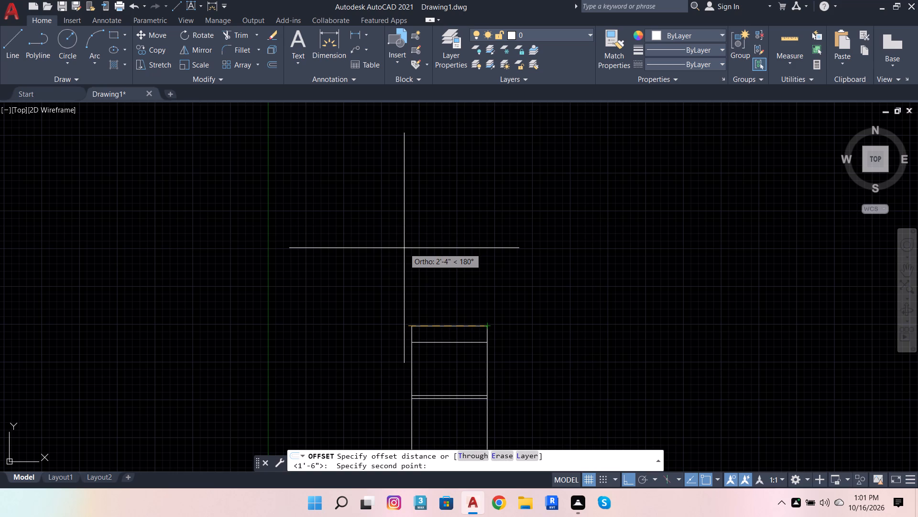
{"action": "key", "text": "4"}
{"action": "key", "text": "Return"}
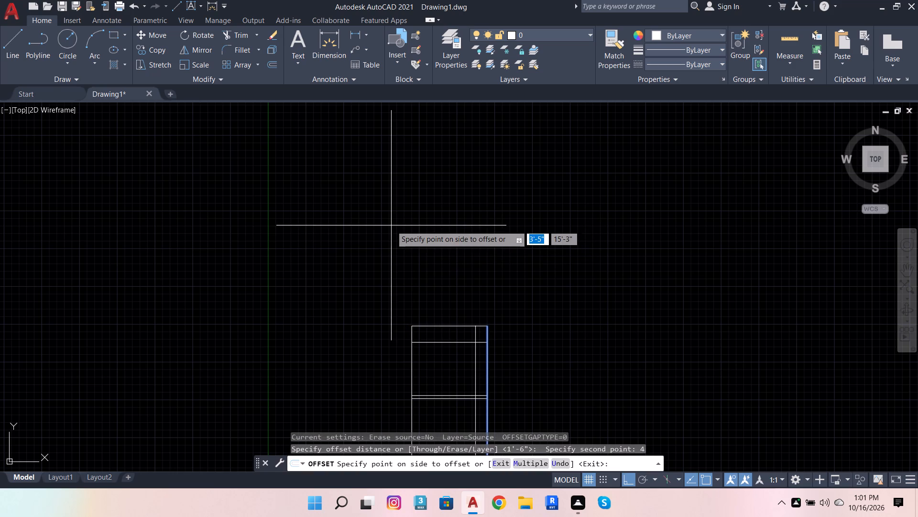
{"action": "left_click", "coordinate": [391, 225]}
{"action": "scroll", "coordinate": [424, 358], "scroll_direction": "up", "scroll_amount": 2}
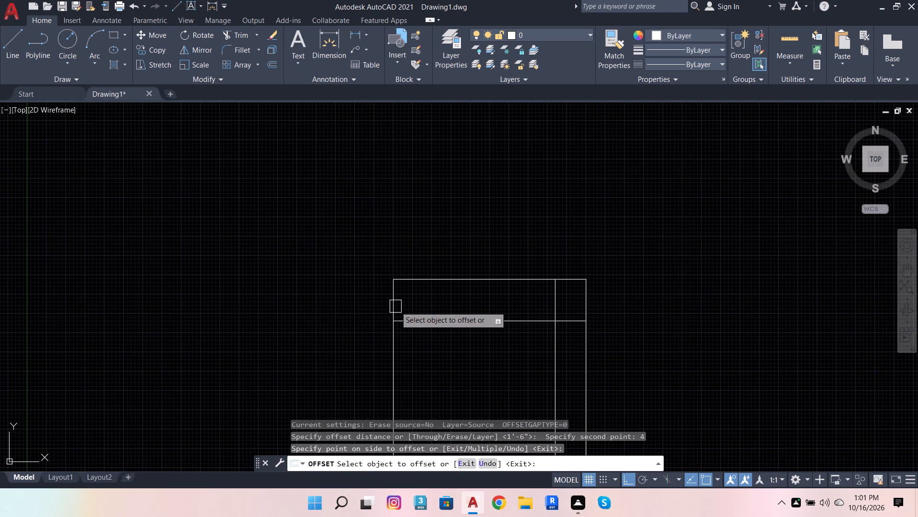
{"action": "left_click", "coordinate": [395, 306]}
{"action": "left_click", "coordinate": [497, 302]}
Offset both inner vertical lines of the tall box 1" toward its centre to make thin double uprights.
{"action": "left_click", "coordinate": [273, 65]}
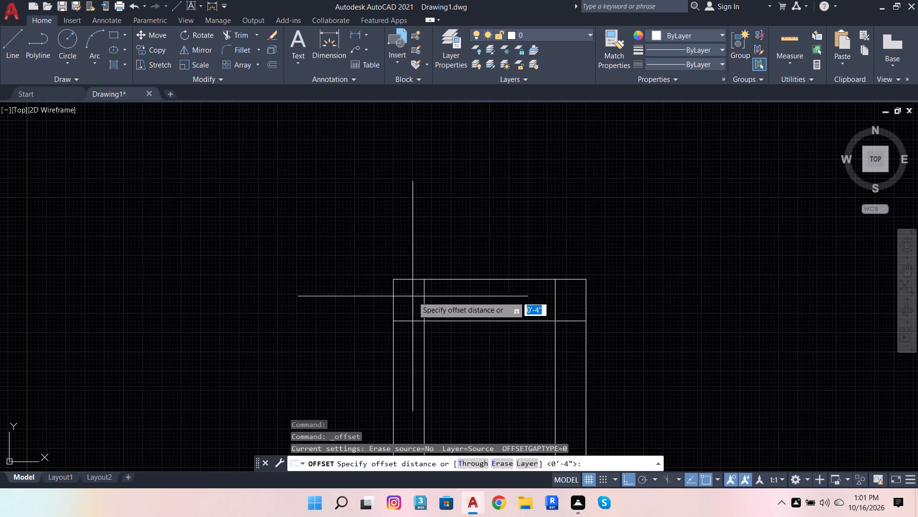
{"action": "left_click", "coordinate": [425, 281]}
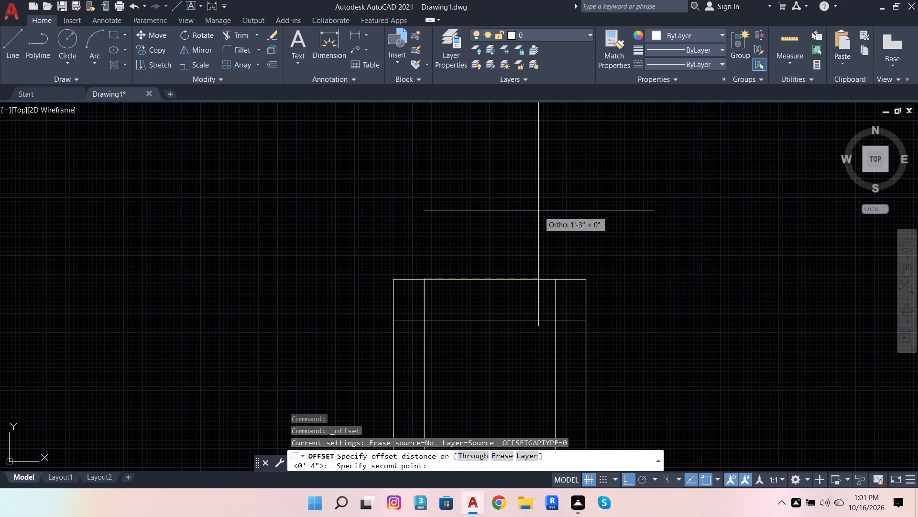
{"action": "key", "text": "1"}
{"action": "key", "text": "Return"}
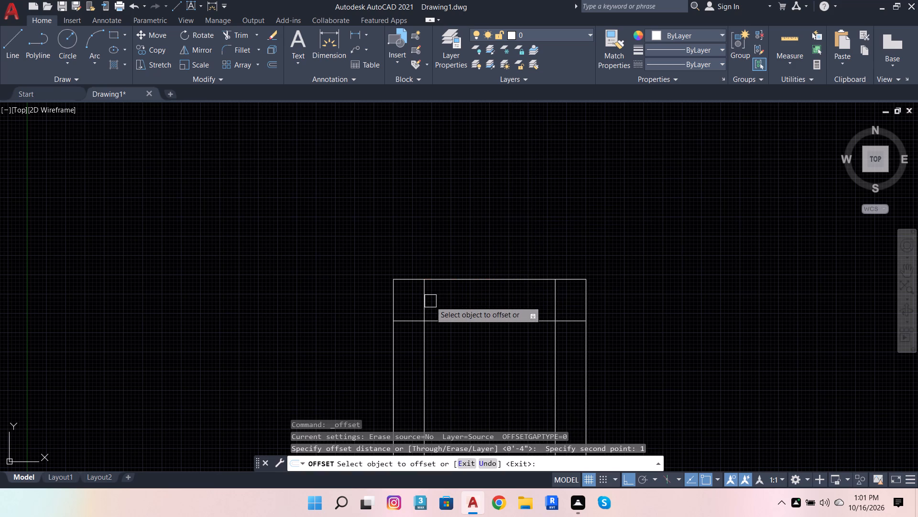
{"action": "left_click", "coordinate": [429, 302]}
{"action": "left_click", "coordinate": [438, 302]}
{"action": "left_click", "coordinate": [552, 304]}
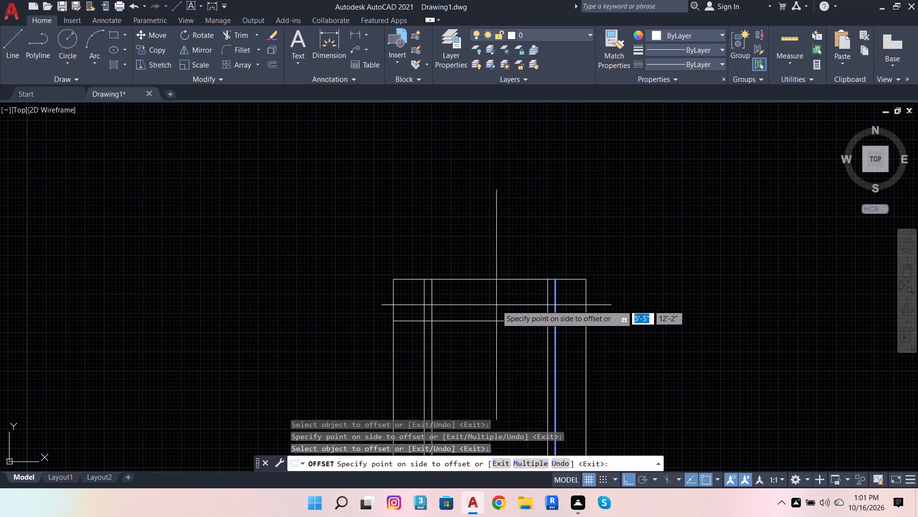
{"action": "left_click", "coordinate": [479, 305]}
{"action": "scroll", "coordinate": [551, 250], "scroll_direction": "down", "scroll_amount": 2}
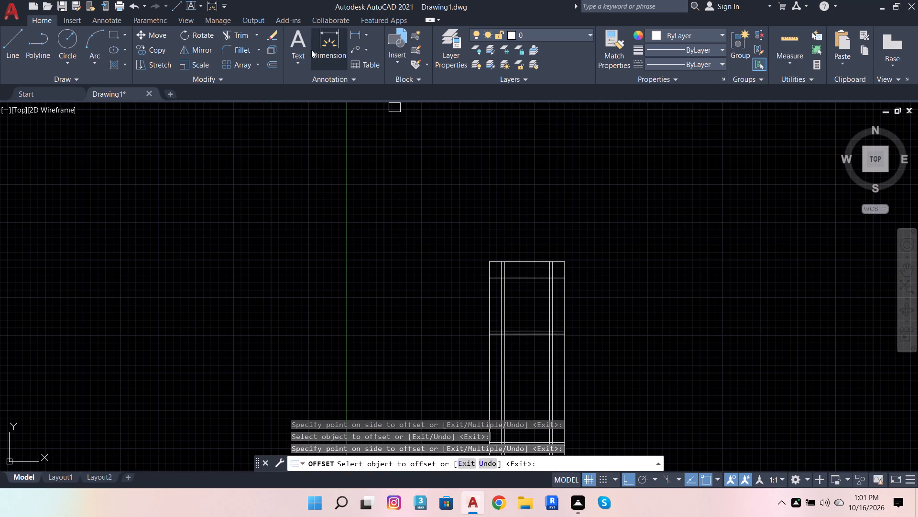
Trim the uprights above the tall box's top inner line, and that line everywhere except across the uprights' tops.
{"action": "left_click", "coordinate": [238, 34]}
{"action": "scroll", "coordinate": [545, 285], "scroll_direction": "up", "scroll_amount": 3}
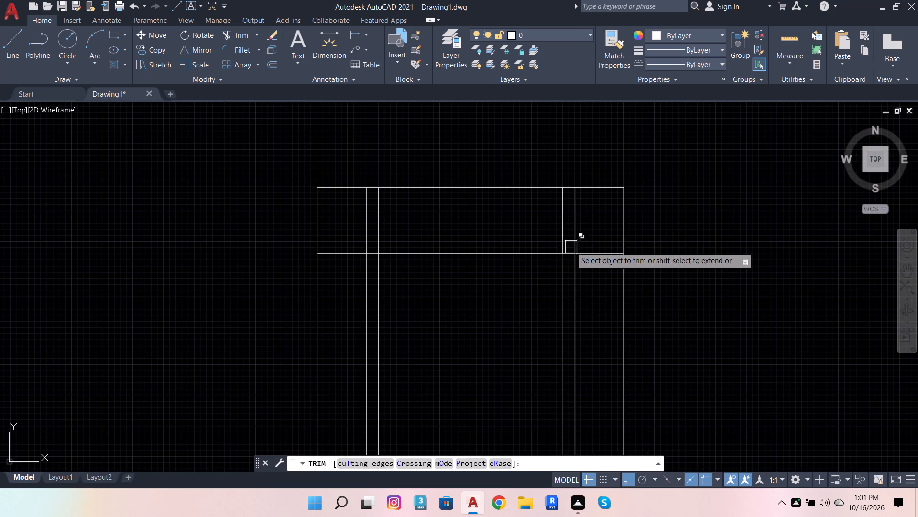
{"action": "left_click", "coordinate": [585, 230]}
{"action": "left_click", "coordinate": [346, 232]}
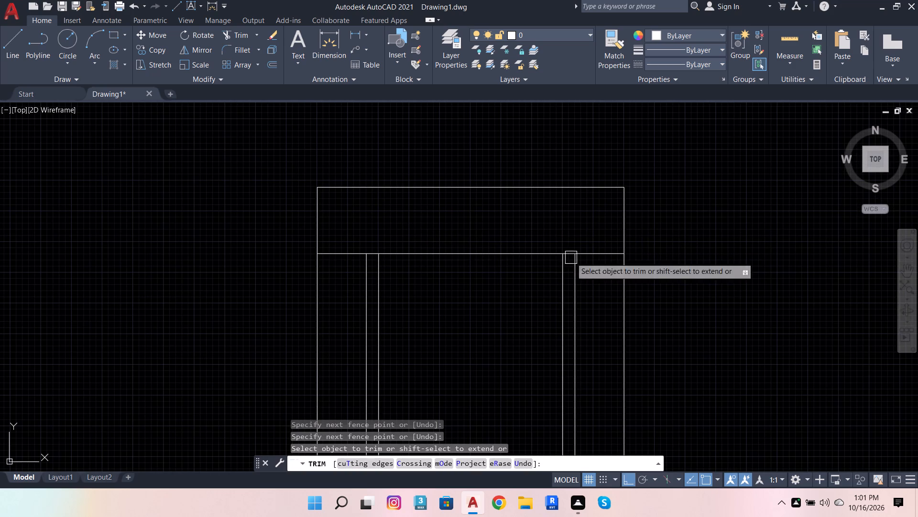
{"action": "left_click", "coordinate": [599, 258]}
{"action": "left_click", "coordinate": [530, 250]}
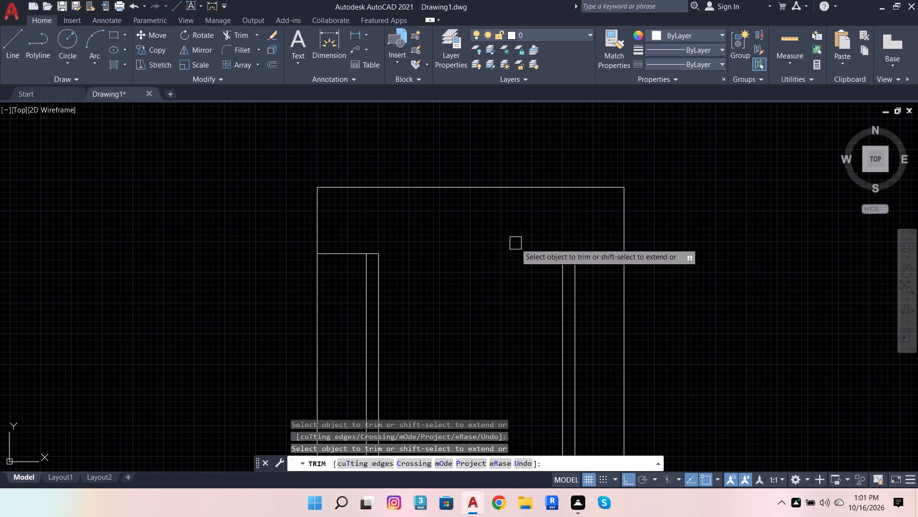
{"action": "left_click", "coordinate": [341, 251]}
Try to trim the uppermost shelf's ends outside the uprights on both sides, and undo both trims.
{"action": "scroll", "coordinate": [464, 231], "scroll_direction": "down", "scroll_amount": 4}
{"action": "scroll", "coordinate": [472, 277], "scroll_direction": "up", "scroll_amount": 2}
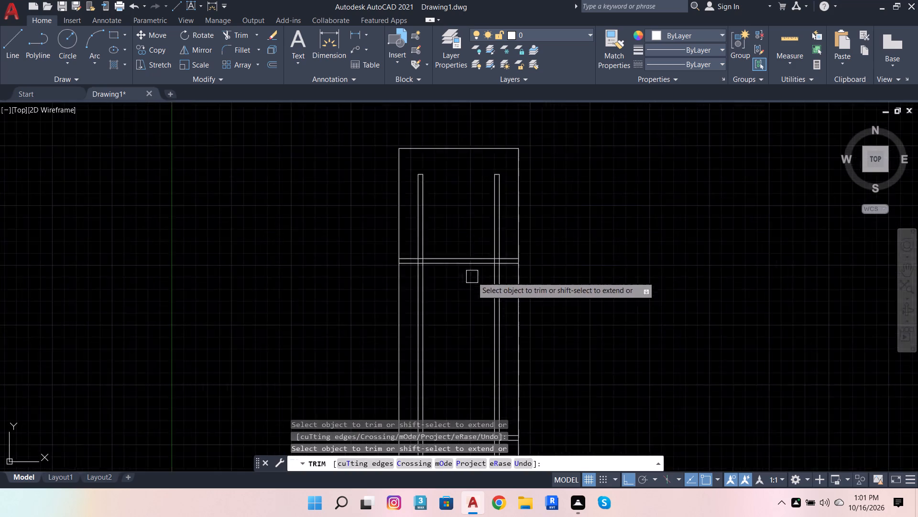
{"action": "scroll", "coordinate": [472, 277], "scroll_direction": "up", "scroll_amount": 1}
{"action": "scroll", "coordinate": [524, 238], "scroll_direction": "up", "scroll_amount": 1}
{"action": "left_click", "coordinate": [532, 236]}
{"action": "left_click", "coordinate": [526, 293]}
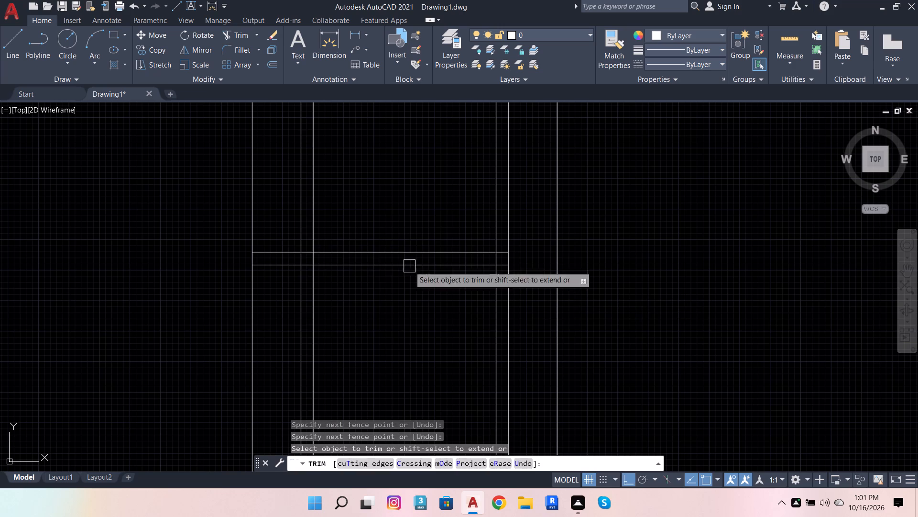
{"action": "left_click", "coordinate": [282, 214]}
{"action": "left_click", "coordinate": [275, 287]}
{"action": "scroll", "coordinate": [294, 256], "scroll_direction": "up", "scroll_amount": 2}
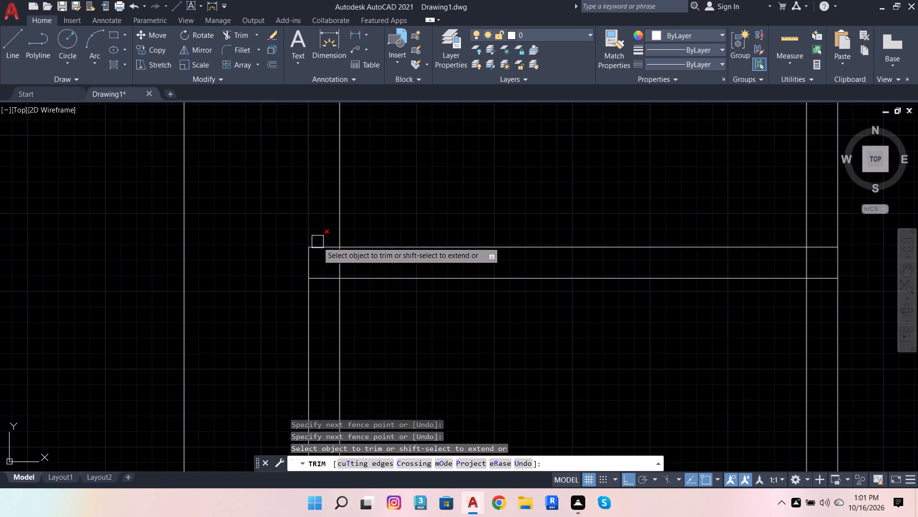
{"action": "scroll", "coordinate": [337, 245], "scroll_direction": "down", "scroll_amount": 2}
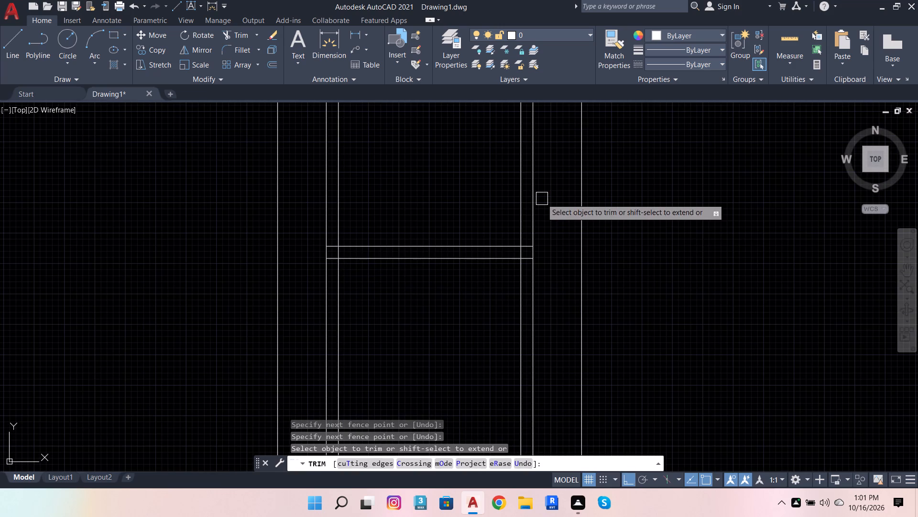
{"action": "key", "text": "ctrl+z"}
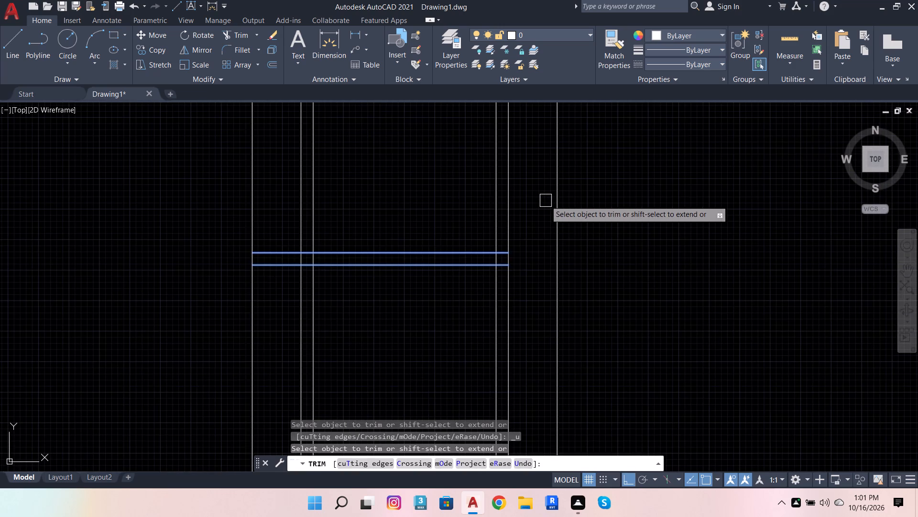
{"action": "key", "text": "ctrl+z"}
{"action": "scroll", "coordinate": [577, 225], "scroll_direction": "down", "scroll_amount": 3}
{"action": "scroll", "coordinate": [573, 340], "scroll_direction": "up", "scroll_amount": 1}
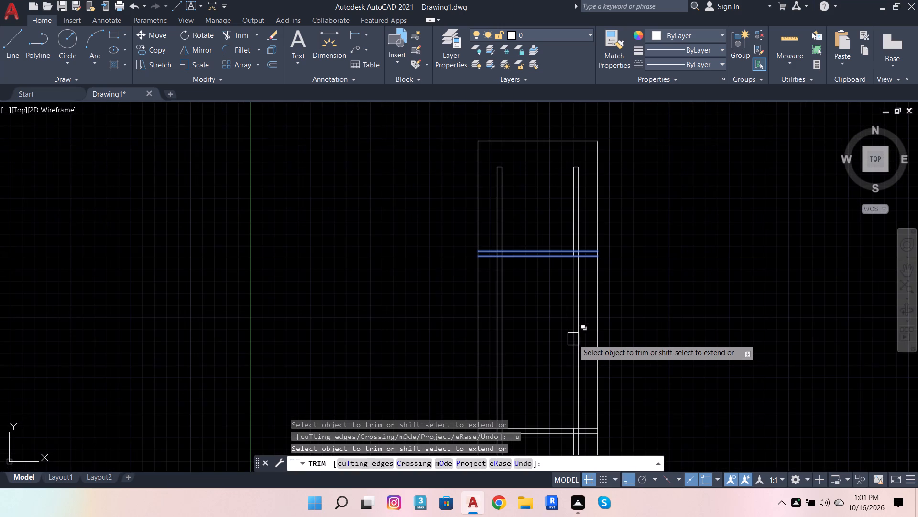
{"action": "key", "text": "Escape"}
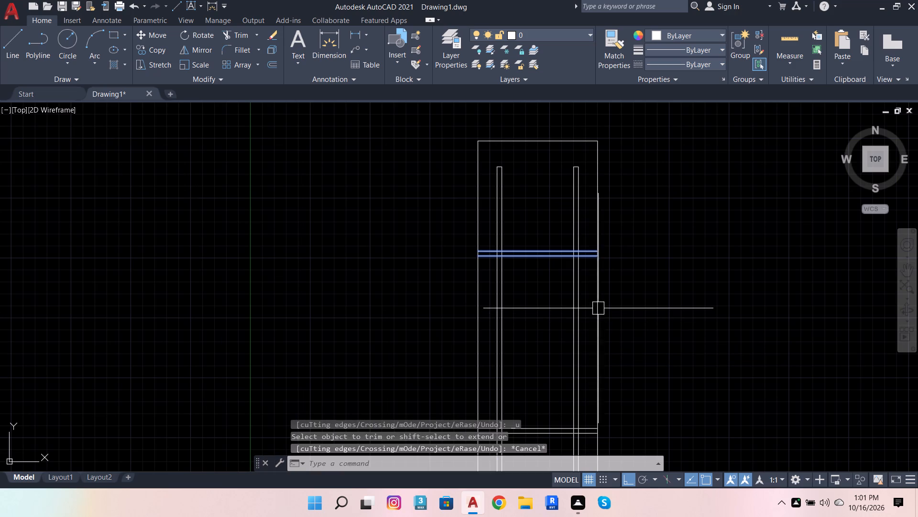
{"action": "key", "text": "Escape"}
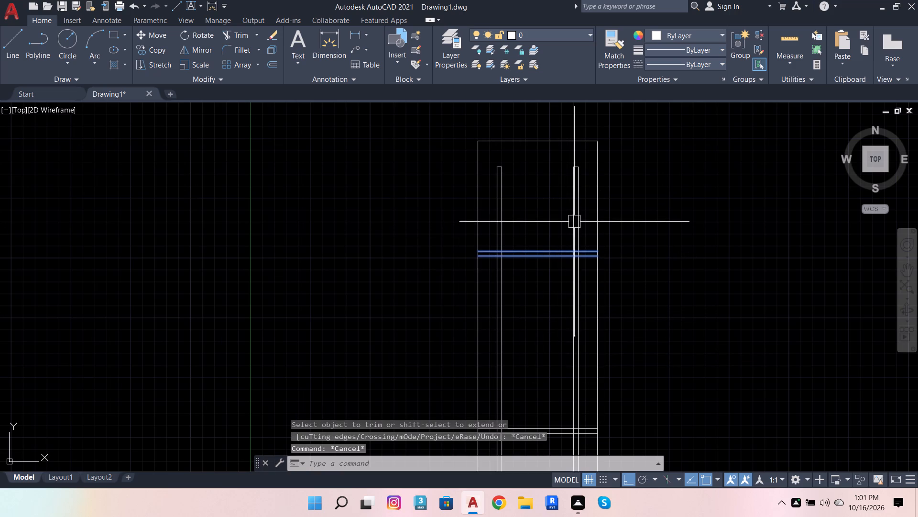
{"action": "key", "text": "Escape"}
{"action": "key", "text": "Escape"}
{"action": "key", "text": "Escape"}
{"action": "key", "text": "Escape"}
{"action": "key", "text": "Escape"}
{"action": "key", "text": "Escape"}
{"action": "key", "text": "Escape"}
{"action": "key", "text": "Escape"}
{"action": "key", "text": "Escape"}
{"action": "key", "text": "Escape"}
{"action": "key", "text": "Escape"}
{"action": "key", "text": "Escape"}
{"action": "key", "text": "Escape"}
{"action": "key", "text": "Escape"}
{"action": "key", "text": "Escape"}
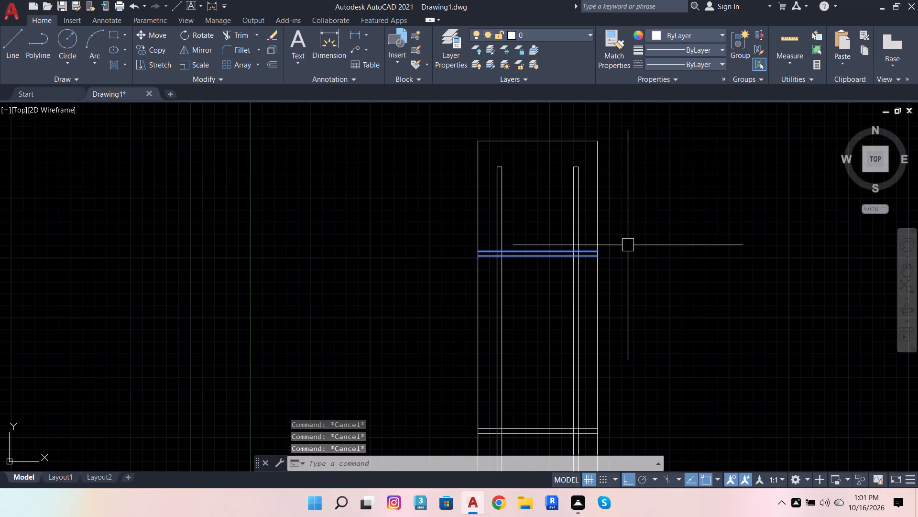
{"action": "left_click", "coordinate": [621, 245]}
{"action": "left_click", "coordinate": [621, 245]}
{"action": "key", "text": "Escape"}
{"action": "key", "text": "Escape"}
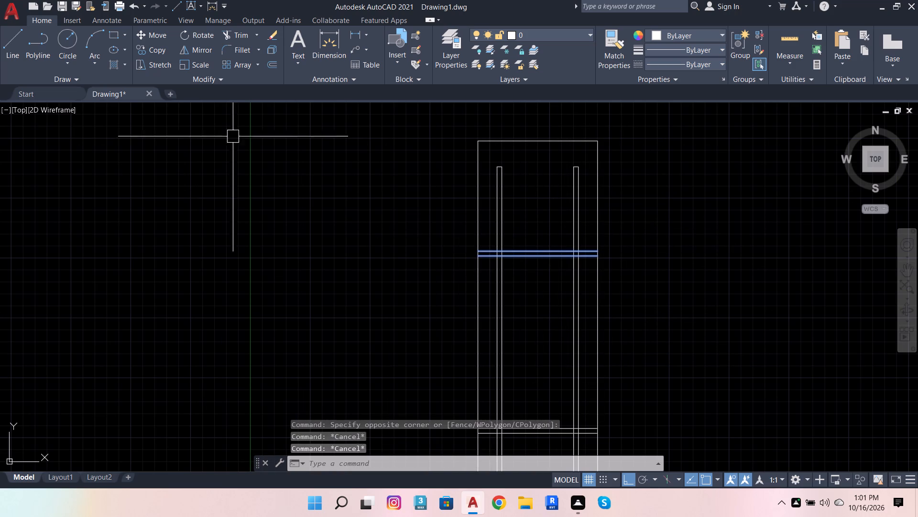
Trim the uprights below the tall box's lowest inner line, and that line everywhere except across the uprights' feet.
{"action": "left_click", "coordinate": [237, 36]}
{"action": "scroll", "coordinate": [534, 191], "scroll_direction": "down", "scroll_amount": 2}
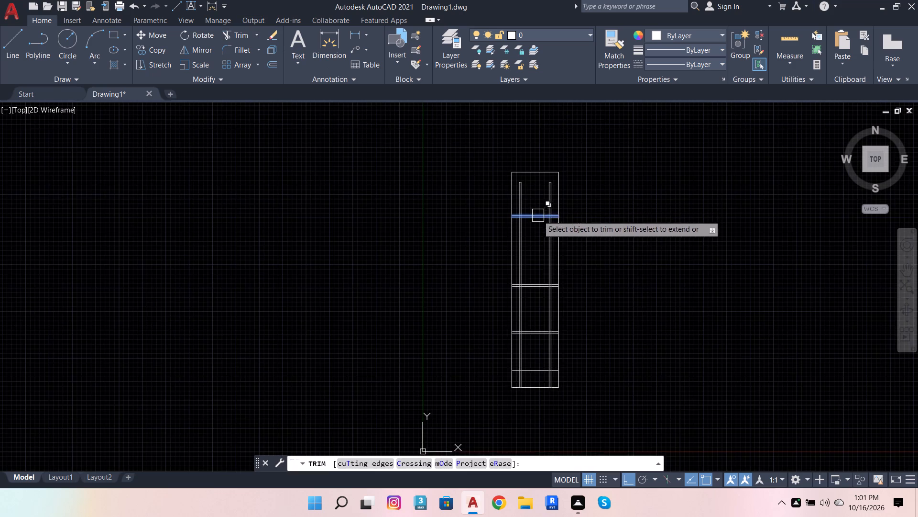
{"action": "scroll", "coordinate": [541, 299], "scroll_direction": "up", "scroll_amount": 3}
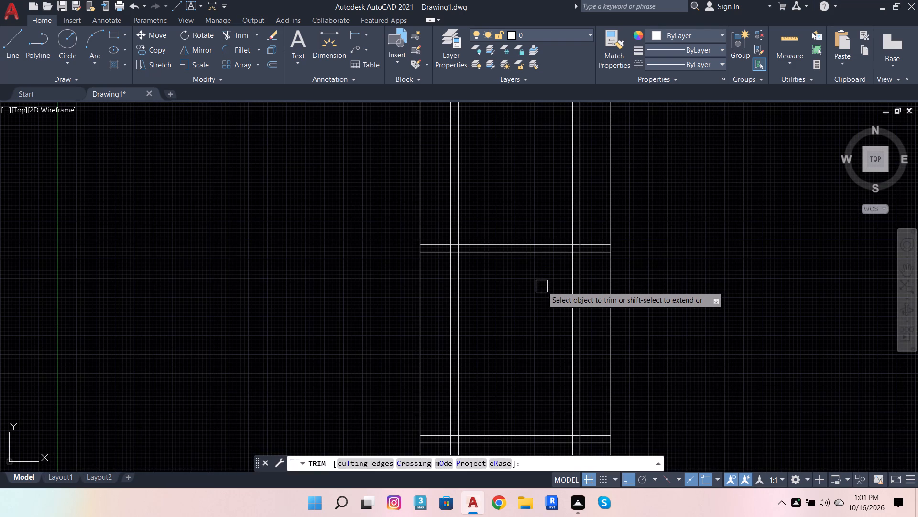
{"action": "scroll", "coordinate": [568, 233], "scroll_direction": "down", "scroll_amount": 2}
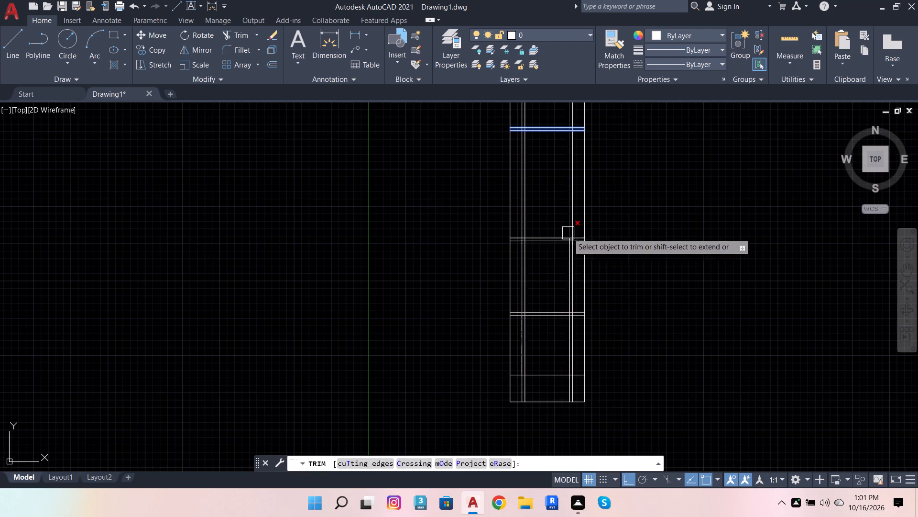
{"action": "scroll", "coordinate": [535, 403], "scroll_direction": "up", "scroll_amount": 2}
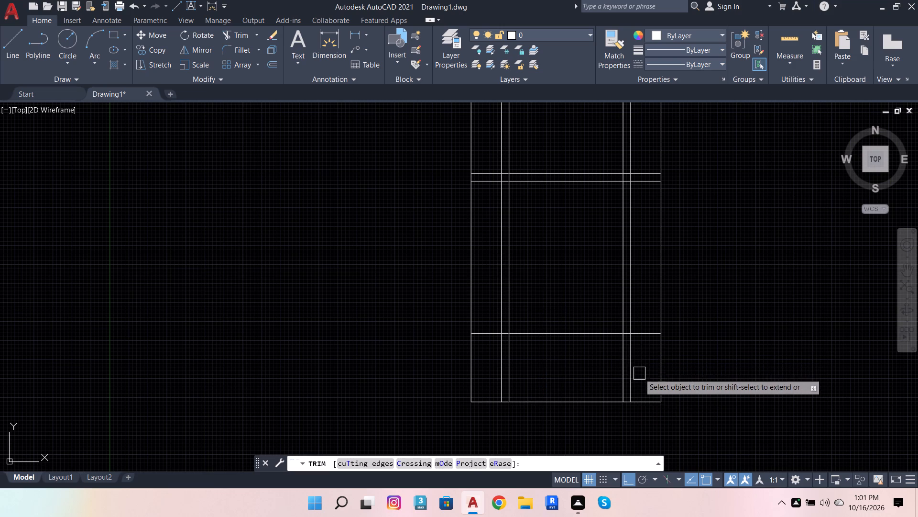
{"action": "left_click", "coordinate": [642, 373]}
{"action": "left_click", "coordinate": [496, 365]}
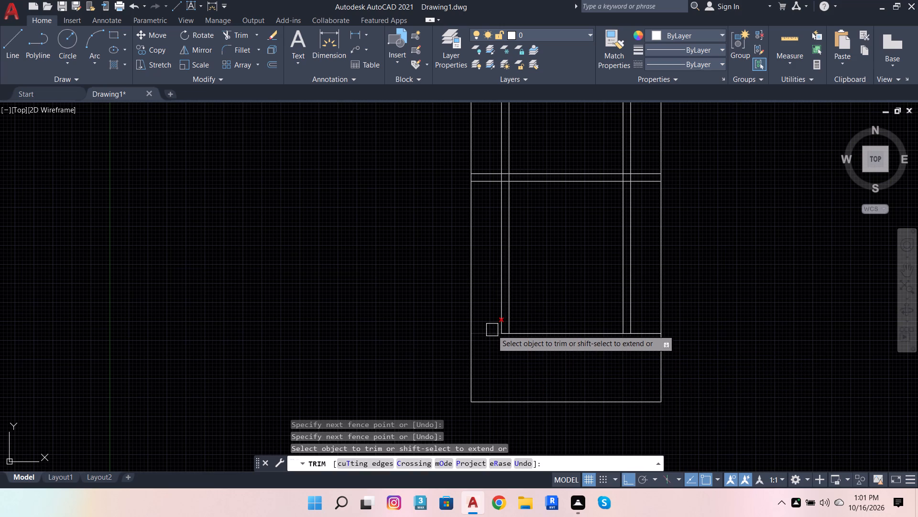
{"action": "left_click", "coordinate": [493, 334]}
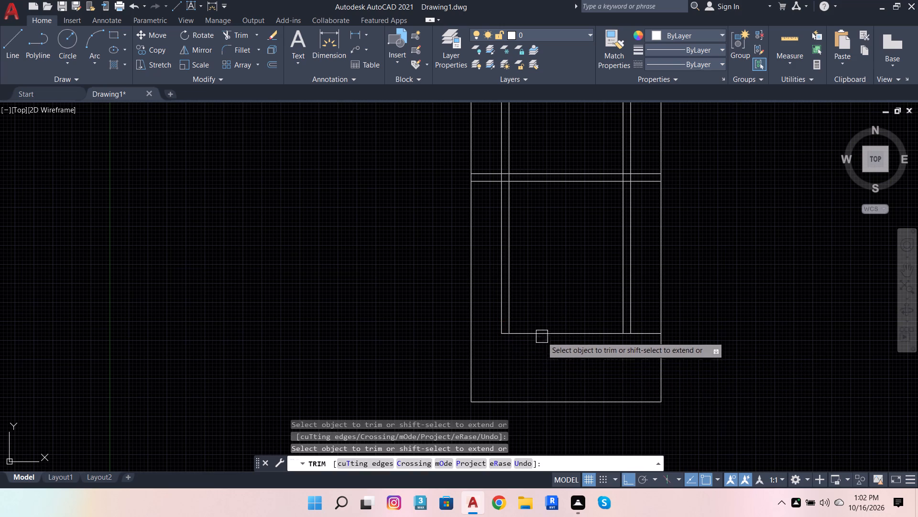
{"action": "left_click", "coordinate": [542, 334]}
{"action": "left_click", "coordinate": [639, 337]}
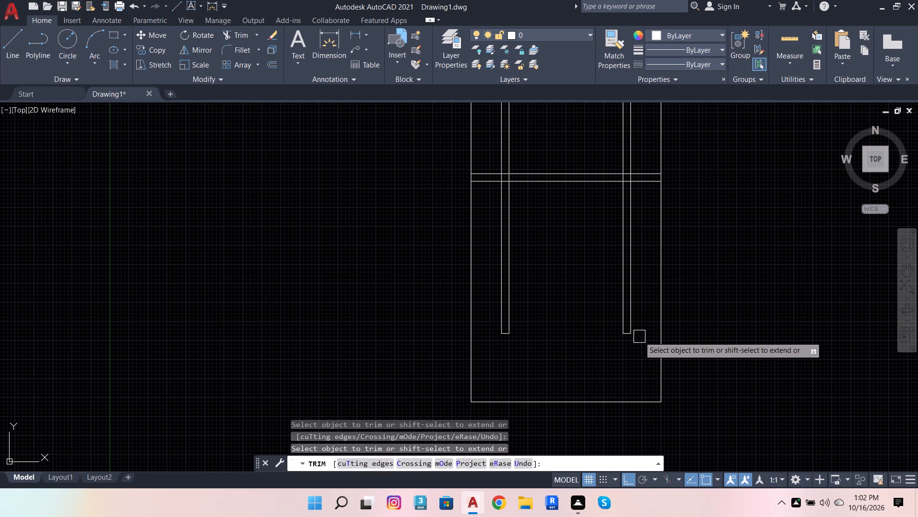
{"action": "key", "text": "Escape"}
{"action": "key", "text": "Escape"}
{"action": "key", "text": "Escape"}
{"action": "key", "text": "Escape"}
{"action": "key", "text": "Escape"}
{"action": "key", "text": "Escape"}
Draw a vertical line about 6'-2" long just inside the tall box's right side, crossing all three shelves.
{"action": "scroll", "coordinate": [594, 329], "scroll_direction": "down", "scroll_amount": 3}
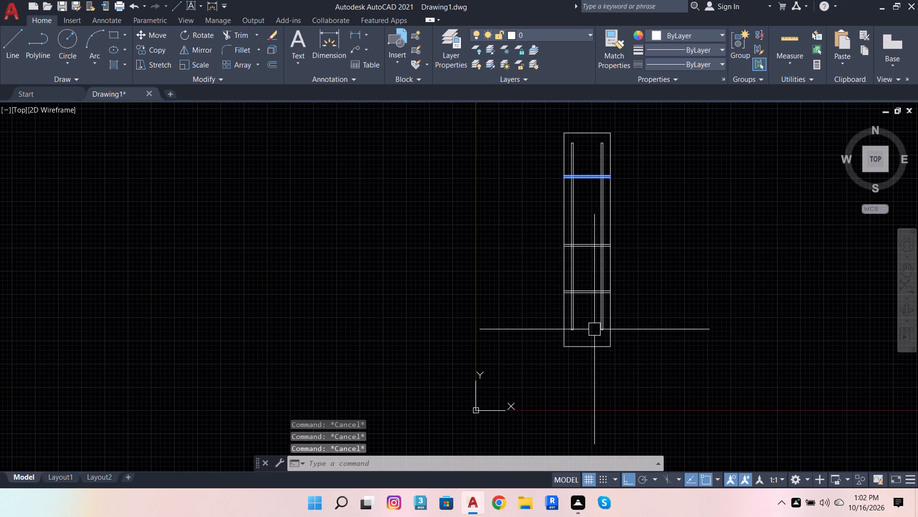
{"action": "scroll", "coordinate": [655, 264], "scroll_direction": "up", "scroll_amount": 1}
{"action": "scroll", "coordinate": [543, 256], "scroll_direction": "down", "scroll_amount": 1}
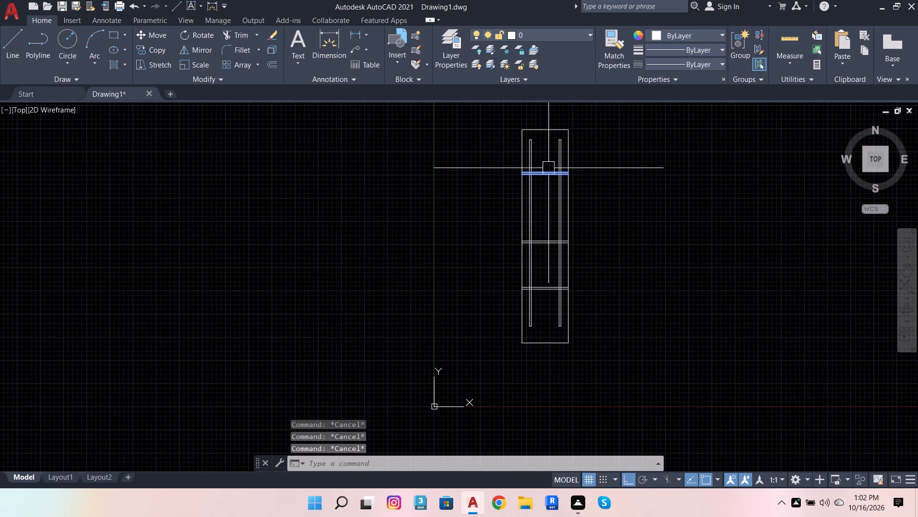
{"action": "scroll", "coordinate": [550, 167], "scroll_direction": "up", "scroll_amount": 3}
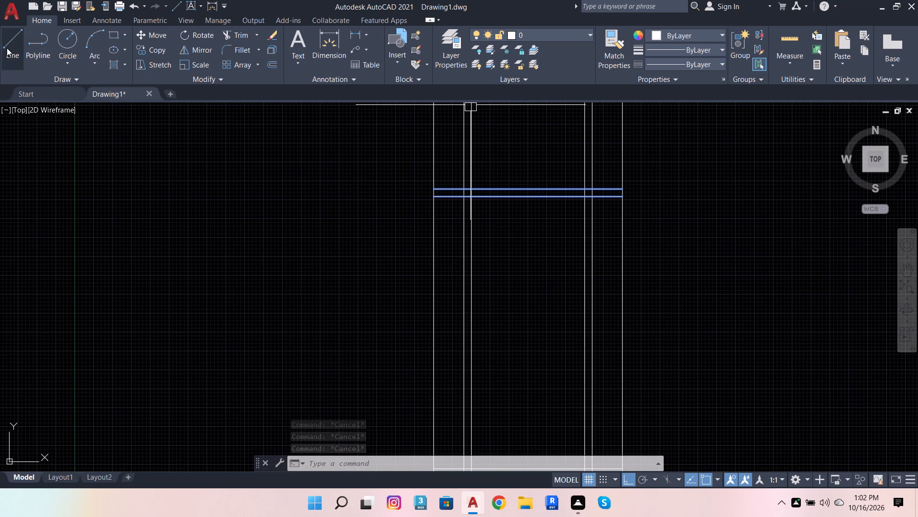
{"action": "left_click", "coordinate": [7, 47]}
{"action": "left_click", "coordinate": [613, 170]}
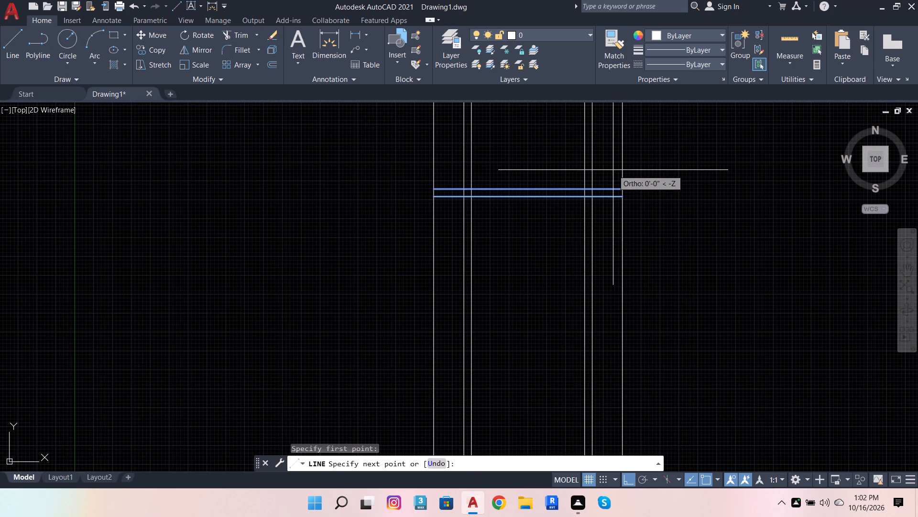
{"action": "scroll", "coordinate": [613, 187], "scroll_direction": "down", "scroll_amount": 3}
{"action": "scroll", "coordinate": [607, 317], "scroll_direction": "up", "scroll_amount": 3}
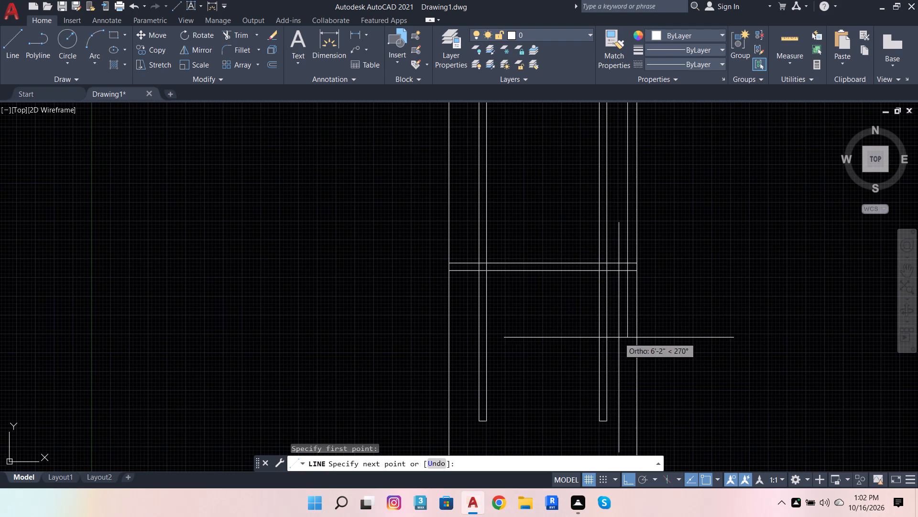
{"action": "left_click", "coordinate": [619, 337]}
{"action": "key", "text": "Escape"}
Trim the new vertical line above the uppermost shelf, and that shelf's two lines beyond it on the right.
{"action": "scroll", "coordinate": [649, 363], "scroll_direction": "down", "scroll_amount": 3}
{"action": "scroll", "coordinate": [656, 233], "scroll_direction": "up", "scroll_amount": 1}
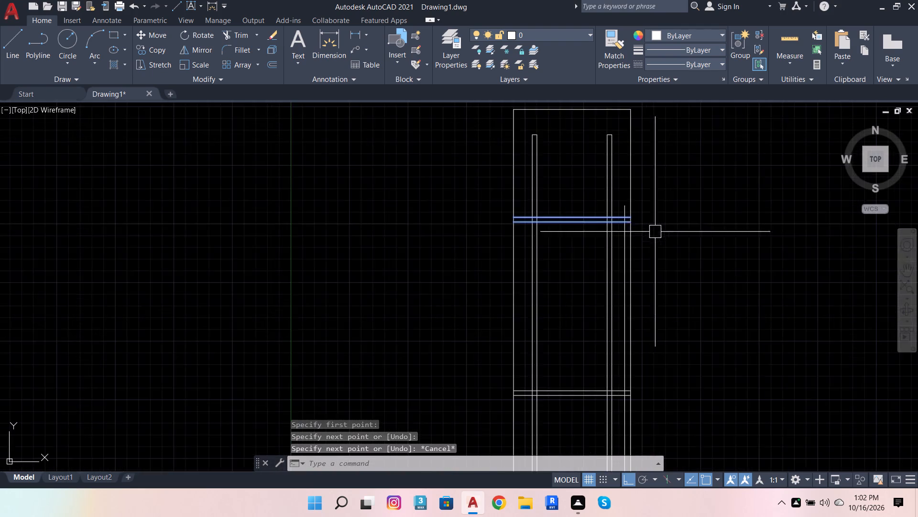
{"action": "scroll", "coordinate": [655, 232], "scroll_direction": "up", "scroll_amount": 2}
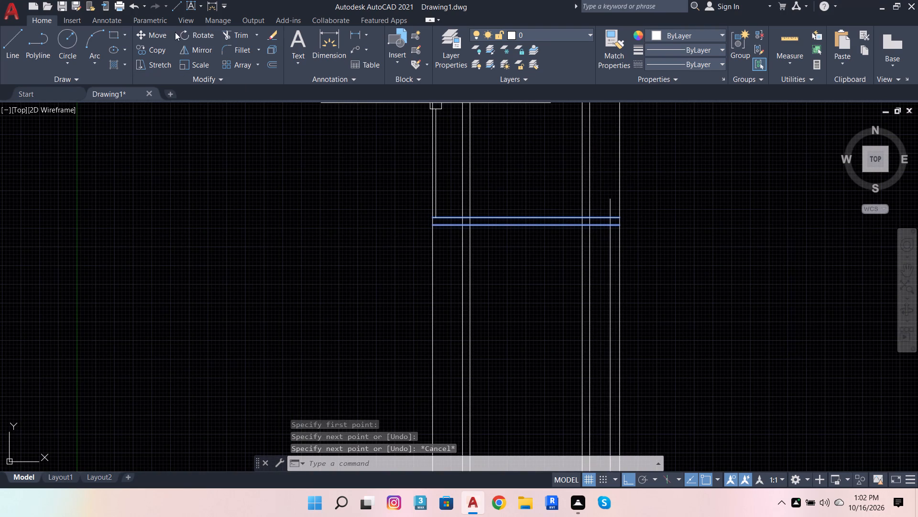
{"action": "left_click", "coordinate": [224, 36]}
{"action": "scroll", "coordinate": [577, 201], "scroll_direction": "up", "scroll_amount": 3}
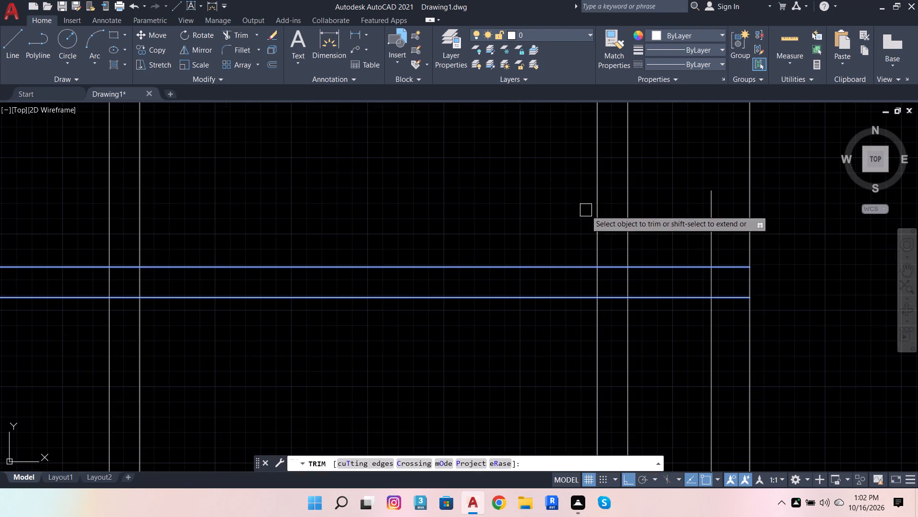
{"action": "left_click", "coordinate": [711, 216]}
{"action": "left_click", "coordinate": [726, 241]}
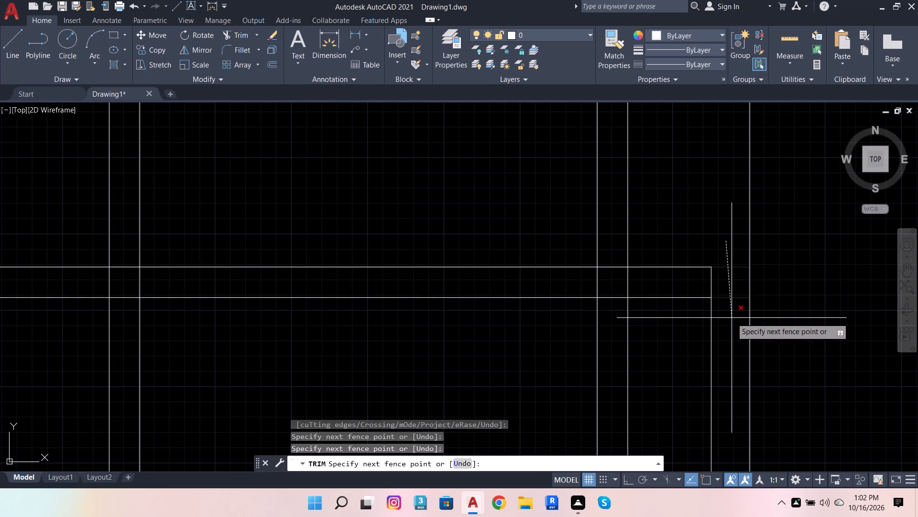
{"action": "left_click", "coordinate": [732, 321]}
Trim the right ends of the middle and lowest shelves back to the vertical line, and its stub below the lowest shelf.
{"action": "scroll", "coordinate": [679, 240], "scroll_direction": "down", "scroll_amount": 4}
{"action": "scroll", "coordinate": [671, 436], "scroll_direction": "up", "scroll_amount": 2}
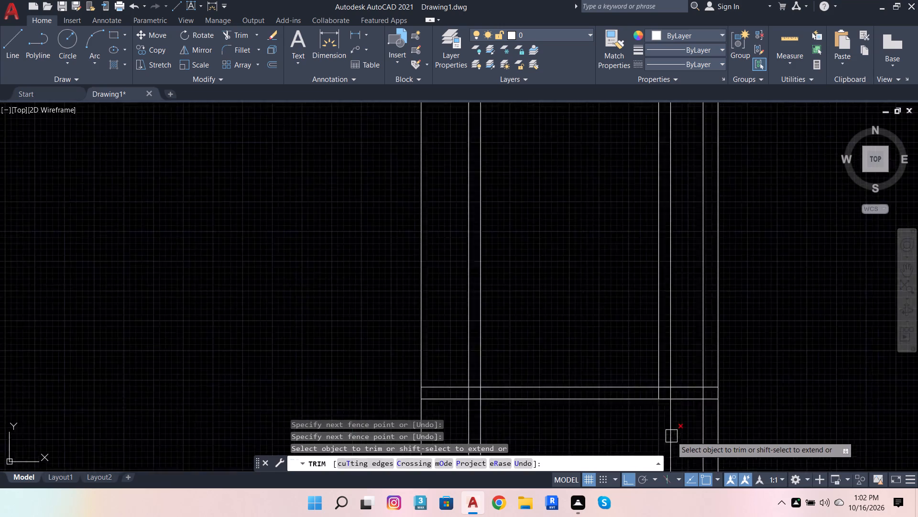
{"action": "scroll", "coordinate": [671, 436], "scroll_direction": "up", "scroll_amount": 2}
{"action": "left_click", "coordinate": [768, 294]}
{"action": "left_click", "coordinate": [770, 369]}
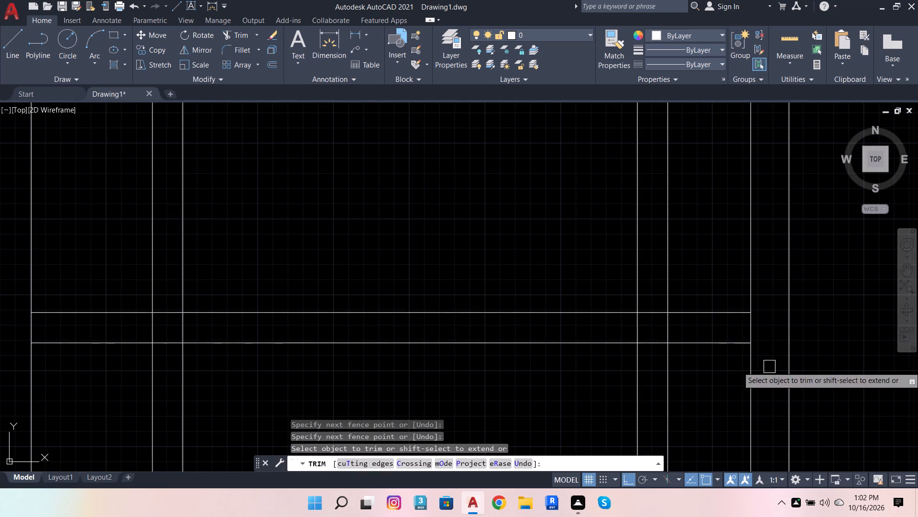
{"action": "scroll", "coordinate": [710, 240], "scroll_direction": "down", "scroll_amount": 4}
{"action": "scroll", "coordinate": [723, 380], "scroll_direction": "up", "scroll_amount": 6}
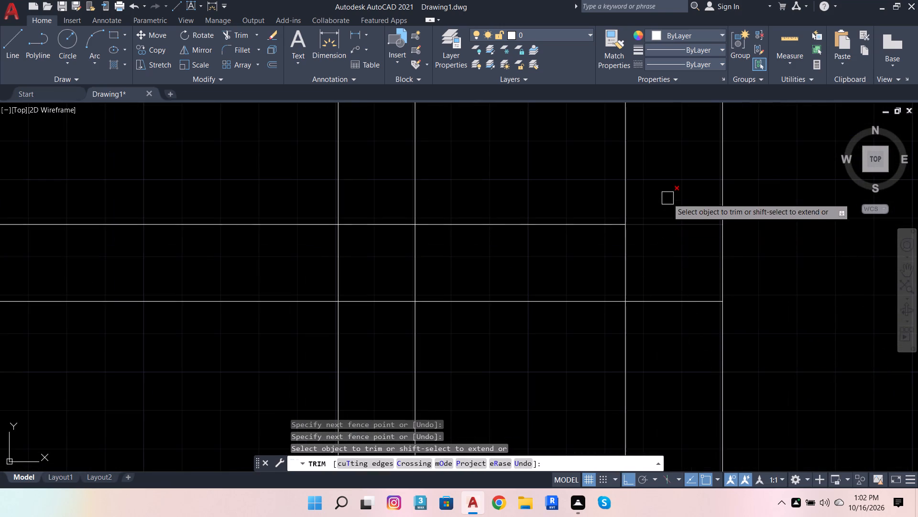
{"action": "left_click_drag", "start_coordinate": [668, 191], "coordinate": [668, 200]}
{"action": "left_click", "coordinate": [667, 382]}
{"action": "left_click", "coordinate": [618, 370]}
{"action": "left_click", "coordinate": [656, 374]}
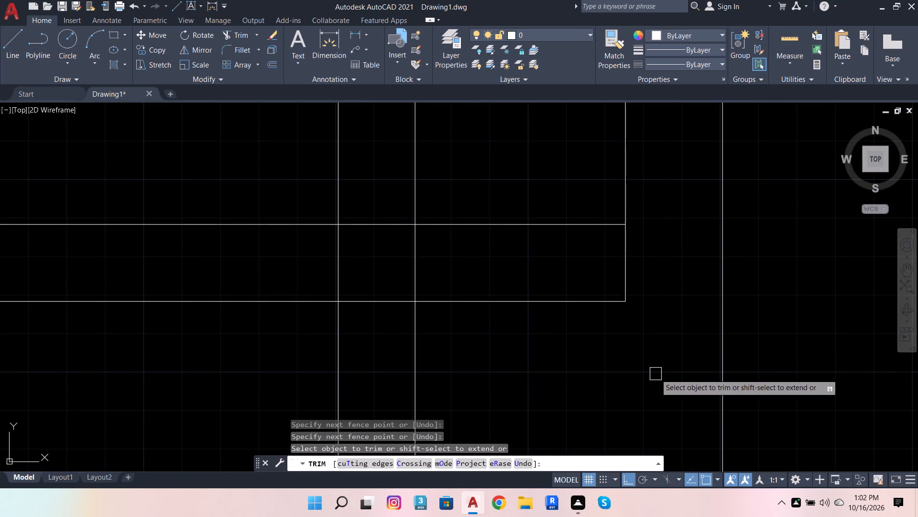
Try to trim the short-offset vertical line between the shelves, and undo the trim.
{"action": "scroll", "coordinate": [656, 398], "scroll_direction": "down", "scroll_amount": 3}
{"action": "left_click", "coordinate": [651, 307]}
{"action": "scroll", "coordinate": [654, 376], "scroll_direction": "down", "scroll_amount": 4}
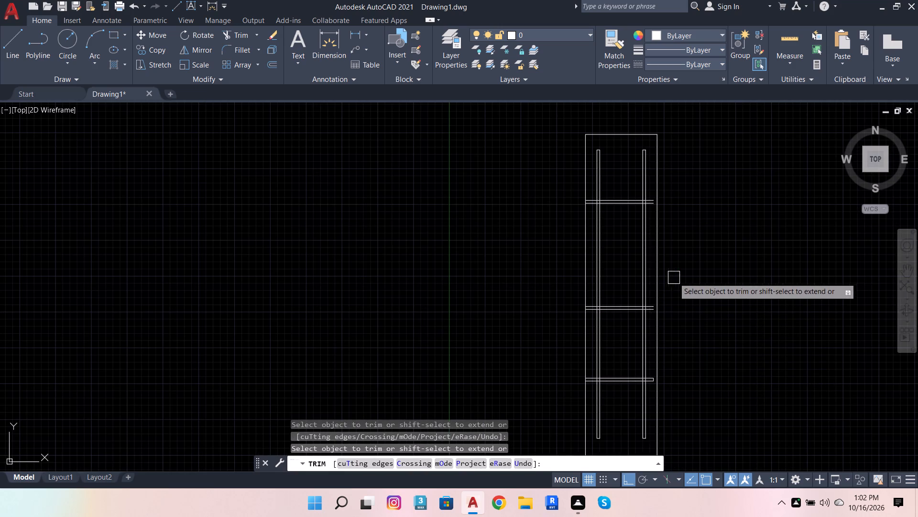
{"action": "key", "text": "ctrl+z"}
Trim the vertical line's two segments between the shelves, leaving only the short pieces that close the shelves' right ends.
{"action": "scroll", "coordinate": [629, 267], "scroll_direction": "down", "scroll_amount": 3}
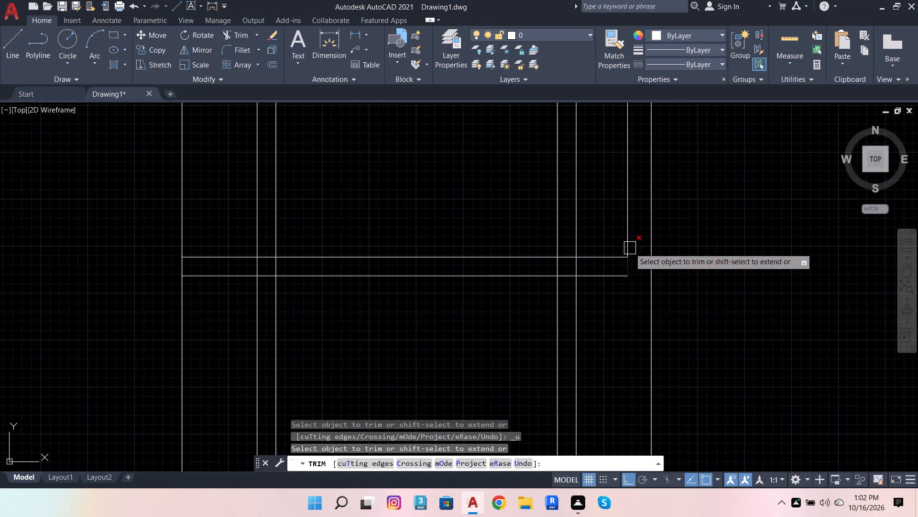
{"action": "scroll", "coordinate": [630, 294], "scroll_direction": "down", "scroll_amount": 3}
{"action": "left_click", "coordinate": [624, 240]}
{"action": "scroll", "coordinate": [634, 328], "scroll_direction": "down", "scroll_amount": 2}
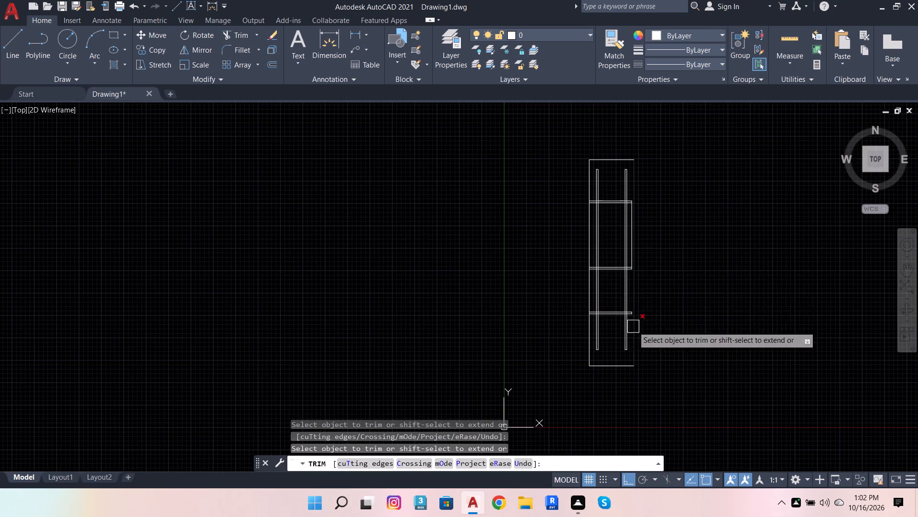
{"action": "scroll", "coordinate": [623, 230], "scroll_direction": "up", "scroll_amount": 2}
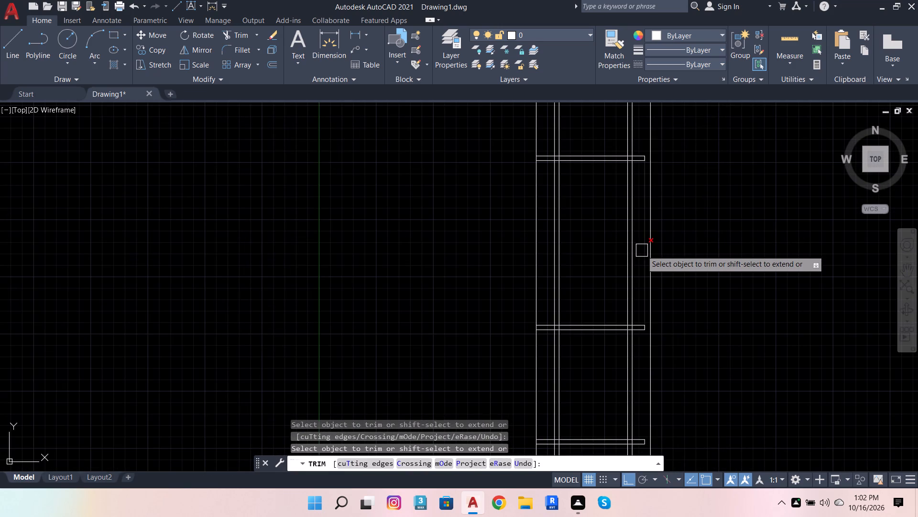
{"action": "left_click", "coordinate": [642, 250]}
{"action": "scroll", "coordinate": [760, 260], "scroll_direction": "down", "scroll_amount": 4}
{"action": "key", "text": "Escape"}
{"action": "scroll", "coordinate": [787, 302], "scroll_direction": "up", "scroll_amount": 3}
{"action": "scroll", "coordinate": [617, 300], "scroll_direction": "down", "scroll_amount": 2}
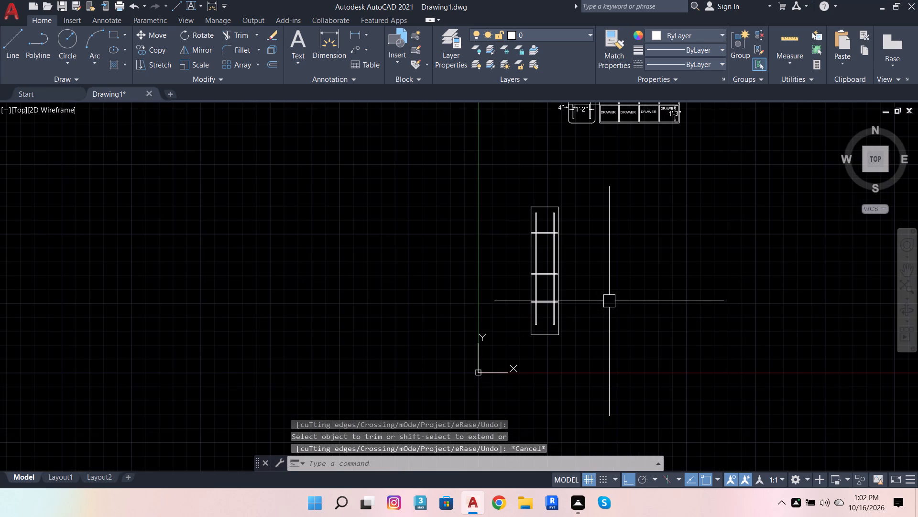
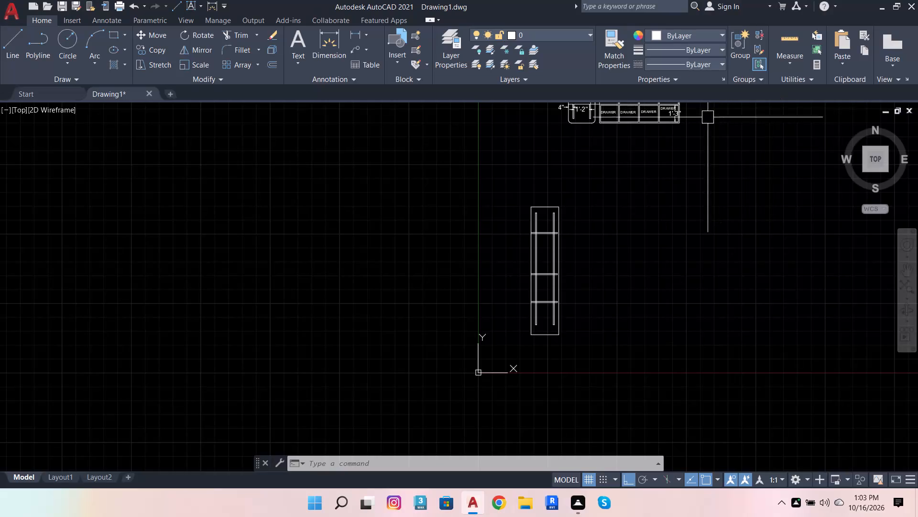
Dimension the vertical gap between the tall box's top edge and the top of its left upright.
{"action": "left_click", "coordinate": [337, 38]}
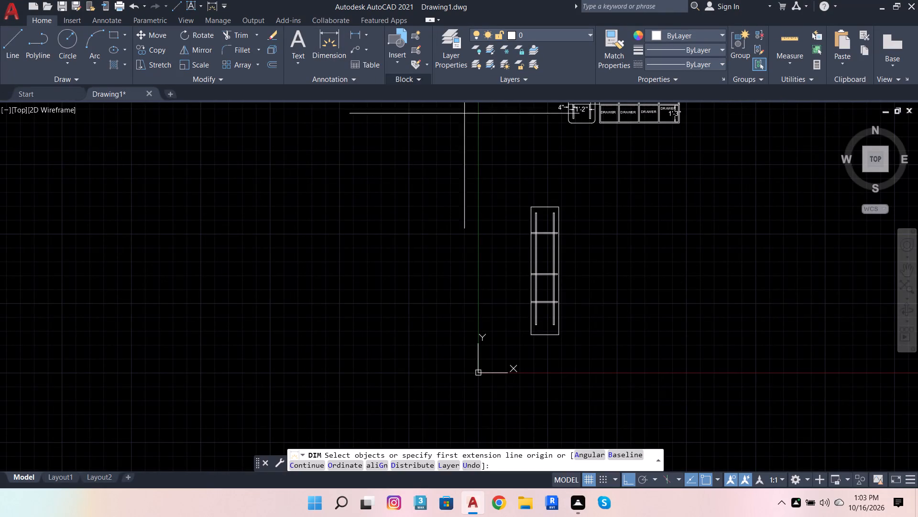
{"action": "scroll", "coordinate": [478, 194], "scroll_direction": "up", "scroll_amount": 3}
{"action": "scroll", "coordinate": [669, 229], "scroll_direction": "up", "scroll_amount": 2}
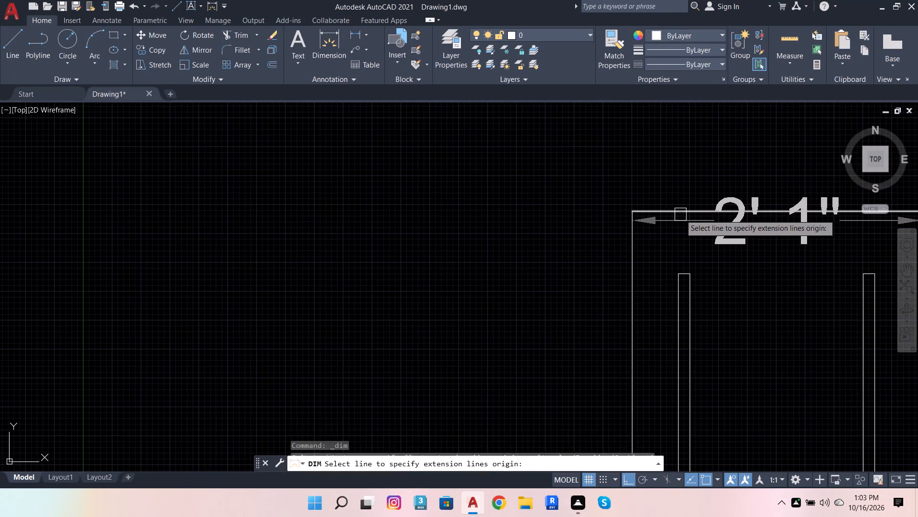
{"action": "left_click", "coordinate": [631, 211]}
{"action": "left_click", "coordinate": [677, 276]}
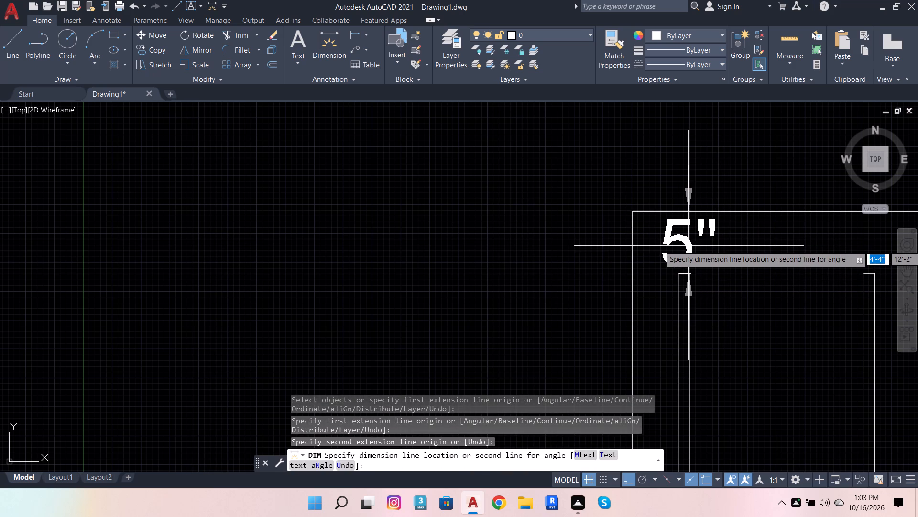
{"action": "left_click", "coordinate": [688, 246]}
Dimension the vertical distance from the top of the left upright down to the uppermost shelf of the tall box.
{"action": "scroll", "coordinate": [595, 219], "scroll_direction": "down", "scroll_amount": 2}
{"action": "scroll", "coordinate": [630, 297], "scroll_direction": "up", "scroll_amount": 1}
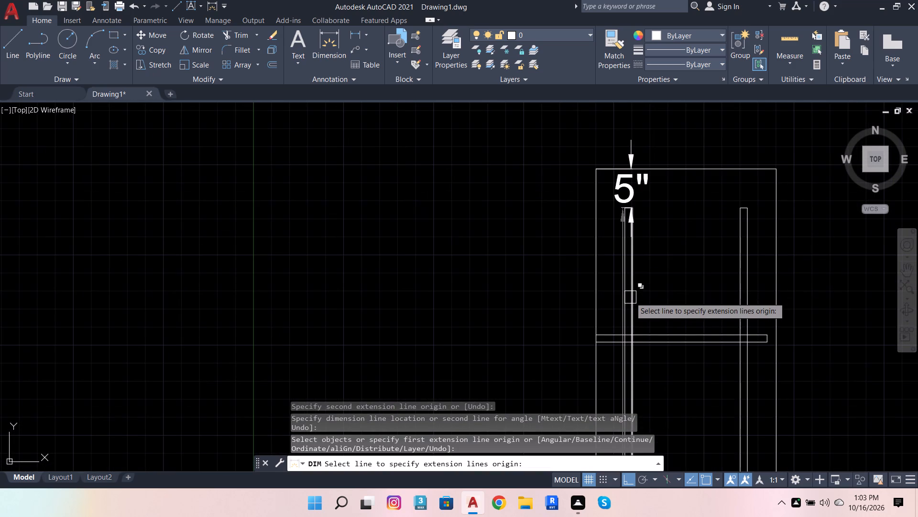
{"action": "left_click", "coordinate": [631, 208]}
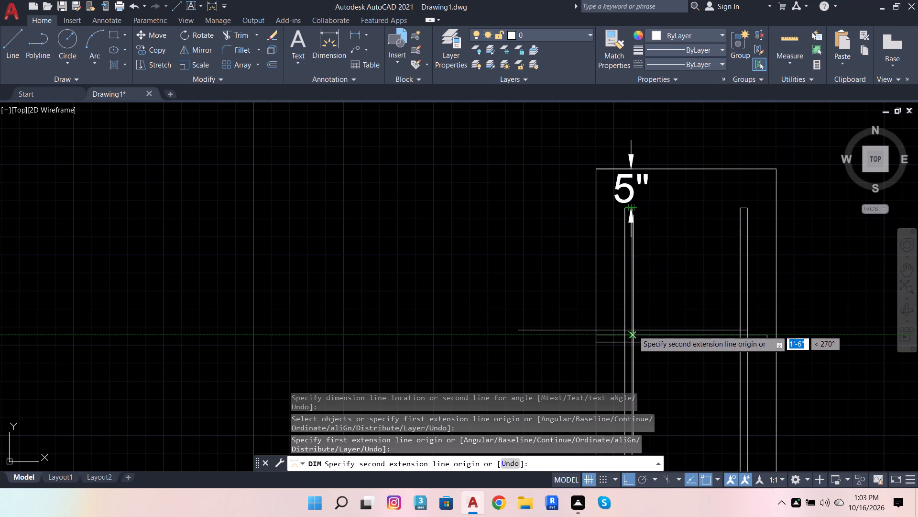
{"action": "left_click", "coordinate": [633, 330]}
{"action": "left_click", "coordinate": [695, 293]}
{"action": "scroll", "coordinate": [614, 260], "scroll_direction": "down", "scroll_amount": 1}
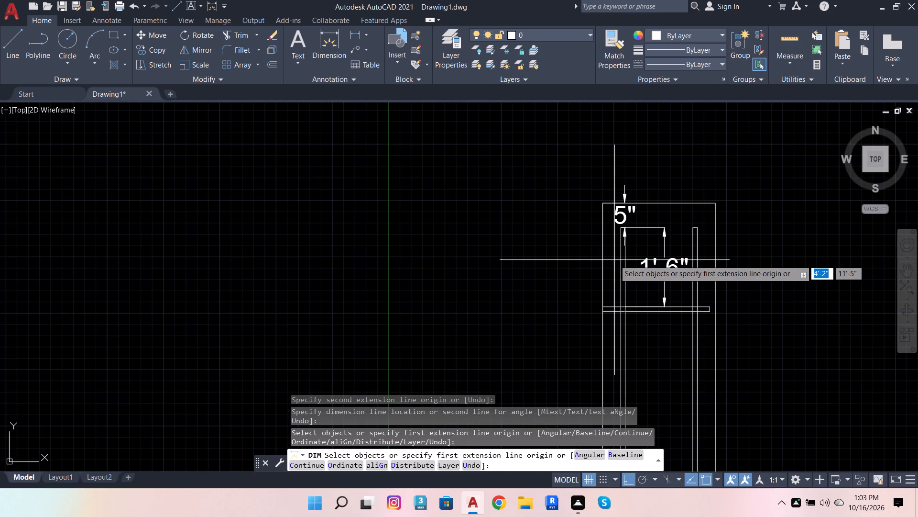
{"action": "scroll", "coordinate": [686, 233], "scroll_direction": "up", "scroll_amount": 2}
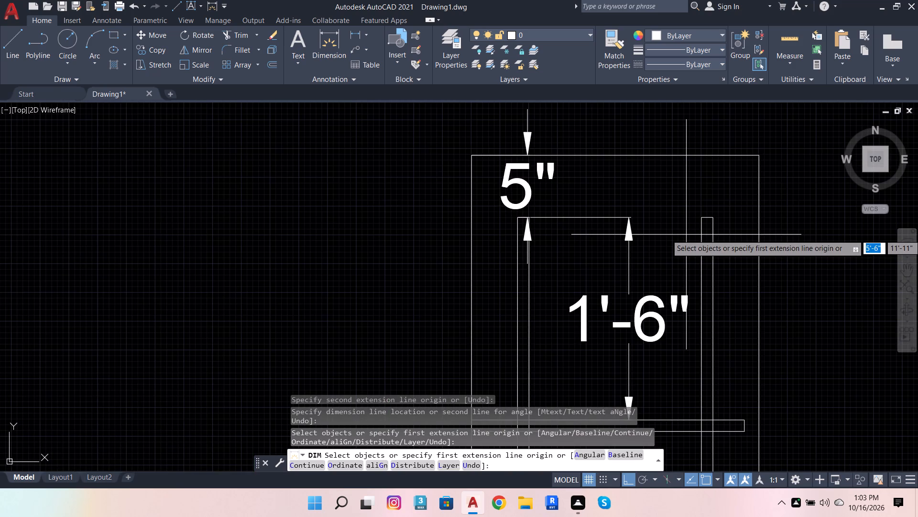
{"action": "key", "text": "Escape"}
{"action": "key", "text": "Escape"}
{"action": "key", "text": "Escape"}
{"action": "key", "text": "Escape"}
{"action": "key", "text": "Escape"}
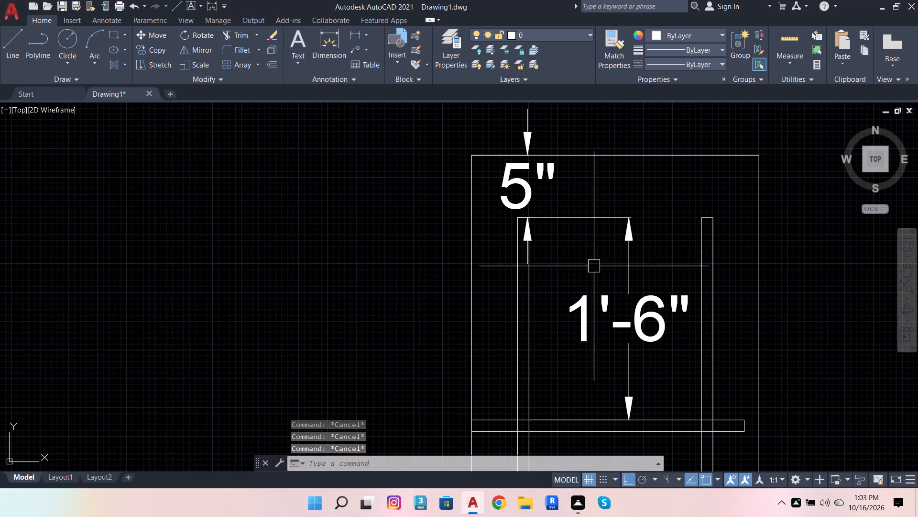
Set the Standard dimension style's linear primary units precision to 0'-0 1/2".
{"action": "type", "text": "DIM"}
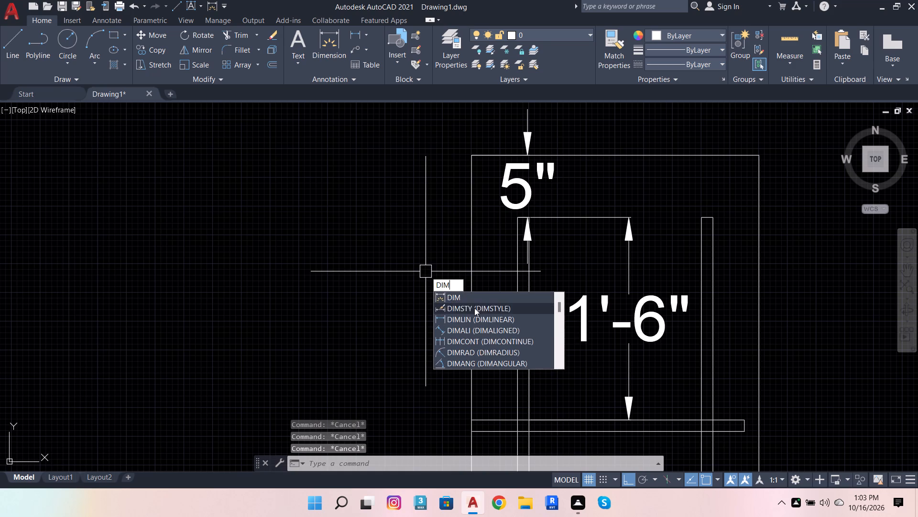
{"action": "left_click", "coordinate": [474, 308]}
{"action": "left_click", "coordinate": [596, 226]}
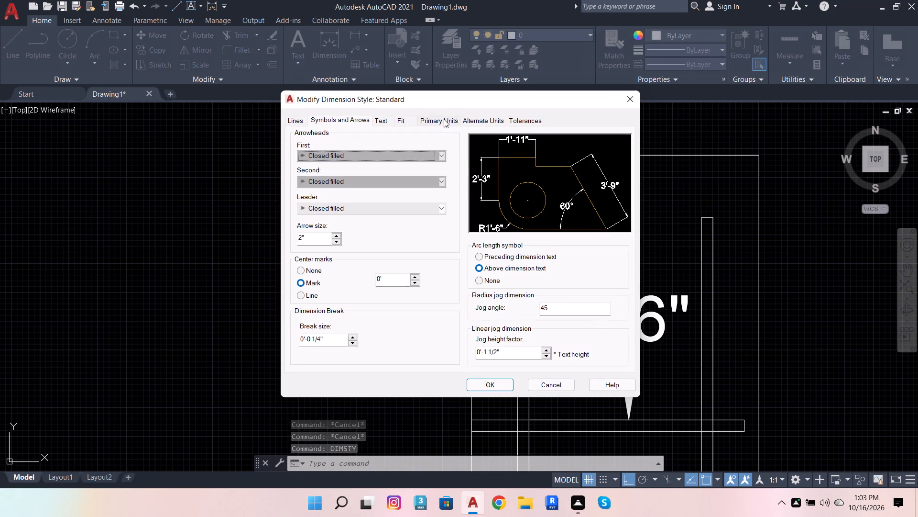
{"action": "left_click", "coordinate": [444, 117]}
{"action": "left_click", "coordinate": [431, 162]}
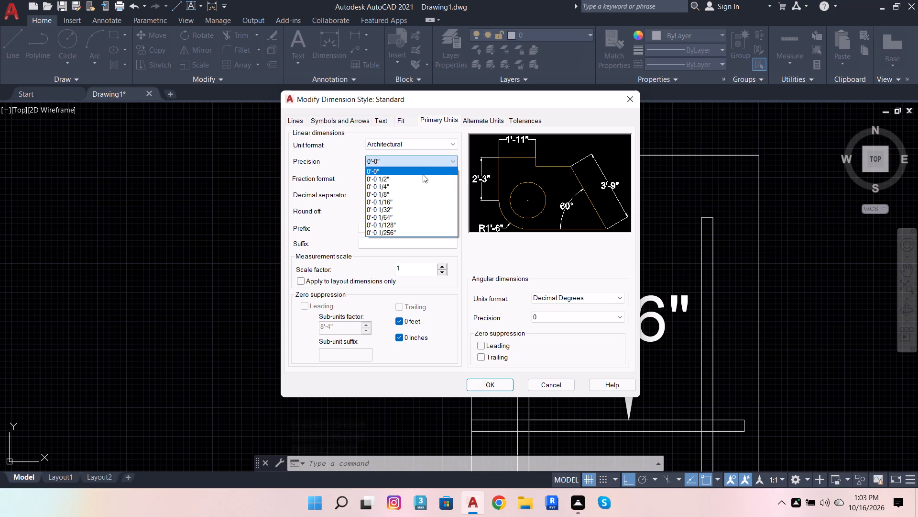
{"action": "left_click", "coordinate": [421, 179]}
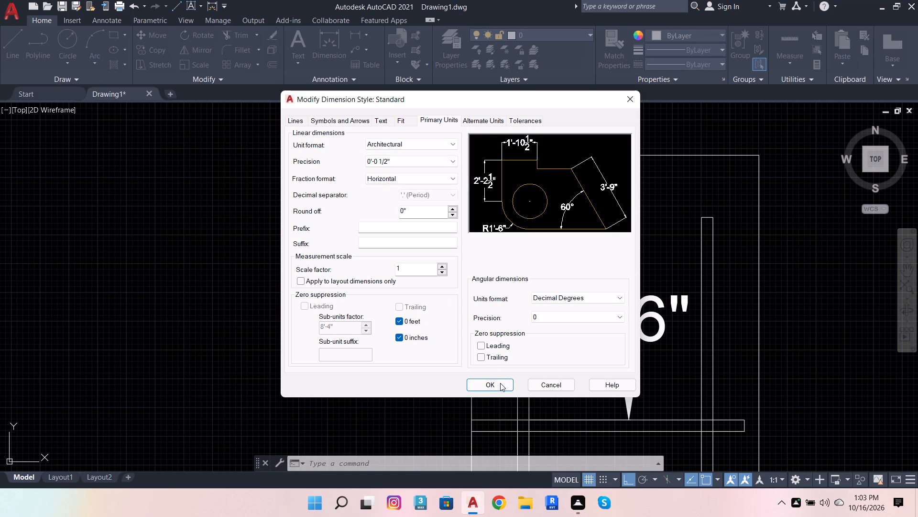
{"action": "left_click", "coordinate": [501, 383]}
{"action": "left_click", "coordinate": [597, 222]}
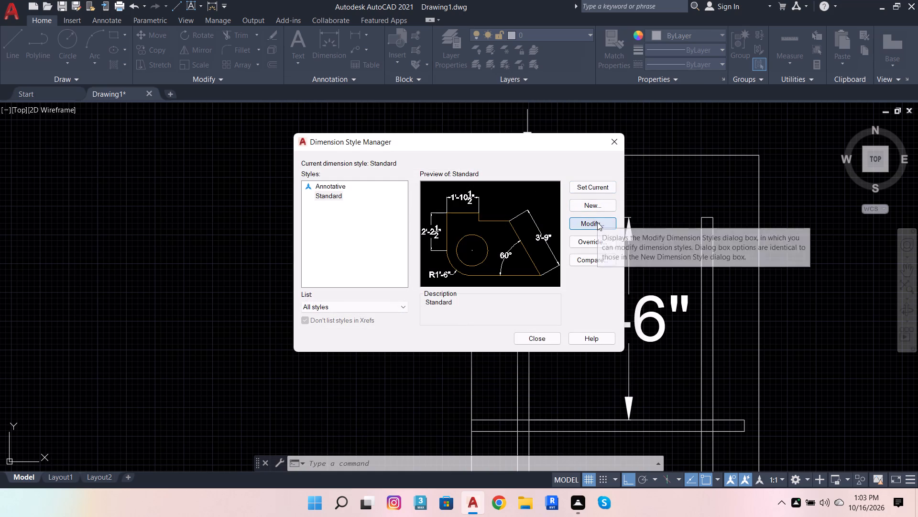
{"action": "left_click", "coordinate": [590, 185]}
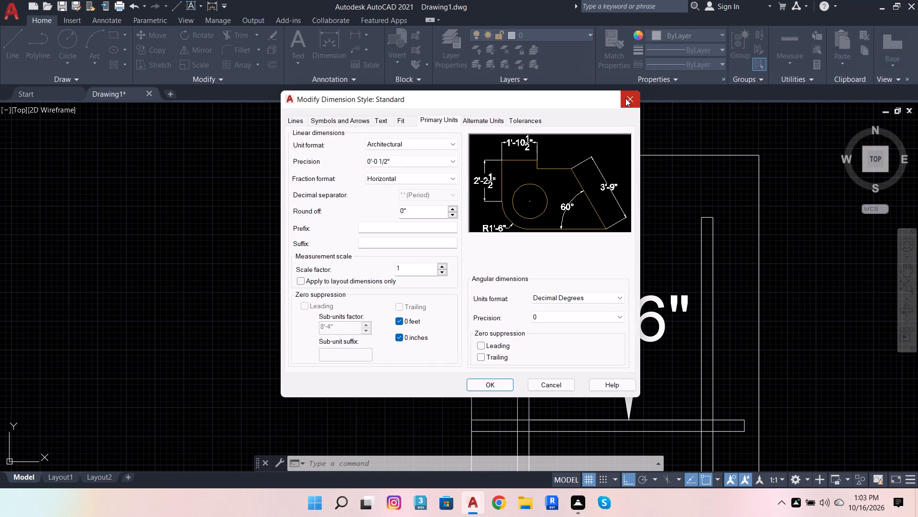
{"action": "left_click", "coordinate": [625, 98]}
{"action": "left_click", "coordinate": [602, 190]}
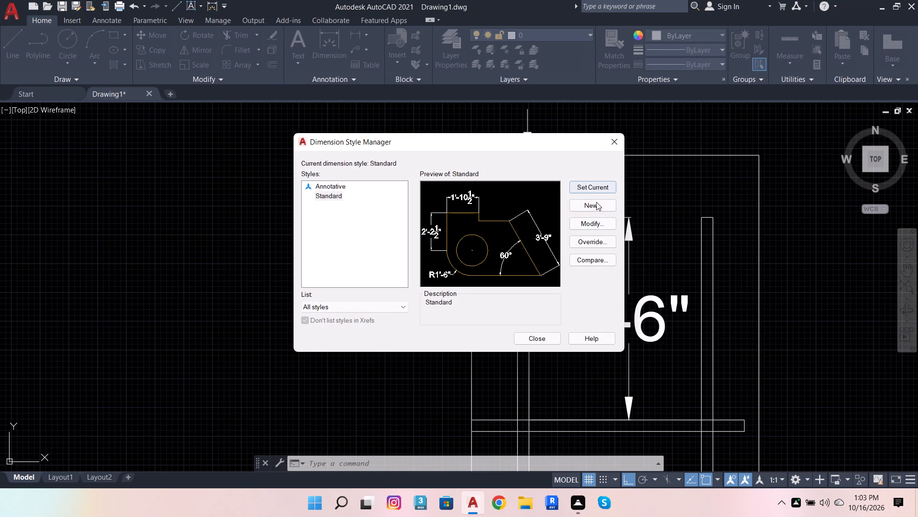
{"action": "left_click", "coordinate": [549, 340]}
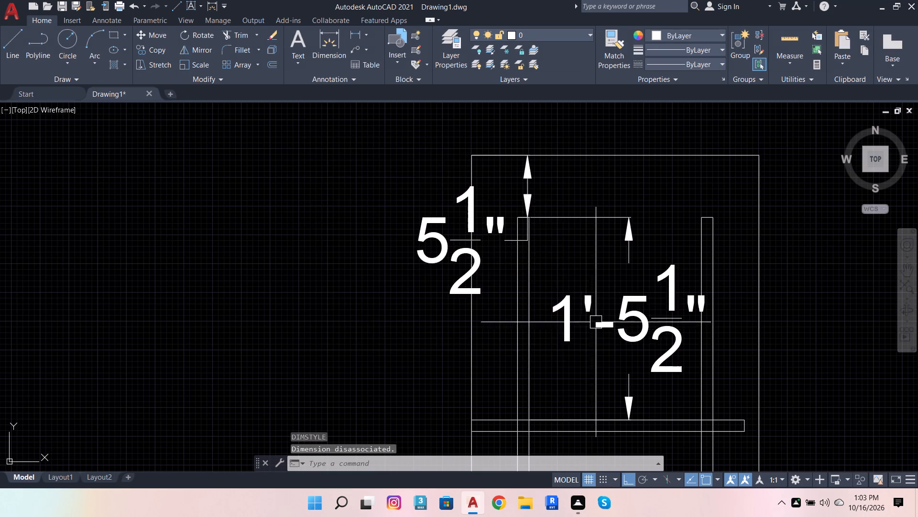
Examine the tall box's dimensions, shelves and uprights against the rest of the drawing.
{"action": "scroll", "coordinate": [596, 322], "scroll_direction": "down", "scroll_amount": 3}
{"action": "scroll", "coordinate": [603, 350], "scroll_direction": "up", "scroll_amount": 2}
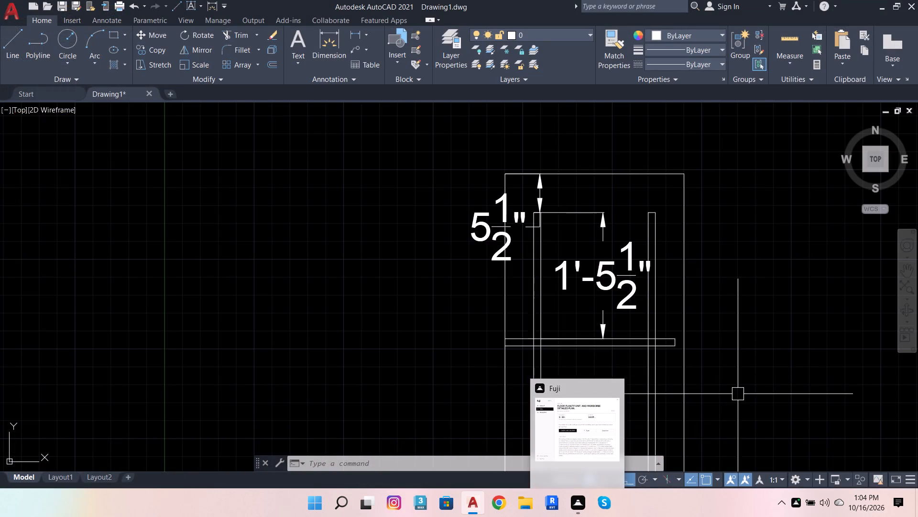
{"action": "scroll", "coordinate": [699, 382], "scroll_direction": "down", "scroll_amount": 2}
{"action": "scroll", "coordinate": [632, 329], "scroll_direction": "down", "scroll_amount": 2}
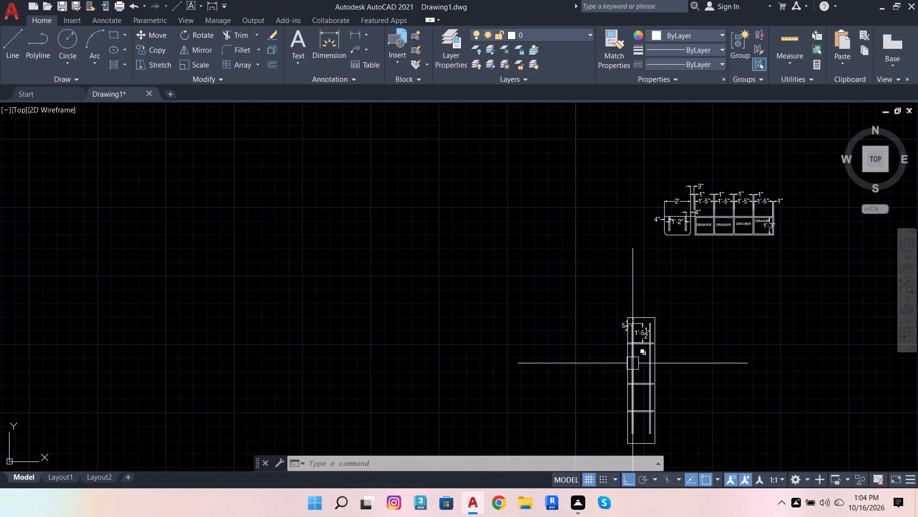
{"action": "scroll", "coordinate": [633, 364], "scroll_direction": "up", "scroll_amount": 2}
{"action": "scroll", "coordinate": [597, 298], "scroll_direction": "down", "scroll_amount": 2}
{"action": "scroll", "coordinate": [605, 305], "scroll_direction": "up", "scroll_amount": 3}
{"action": "scroll", "coordinate": [662, 232], "scroll_direction": "down", "scroll_amount": 2}
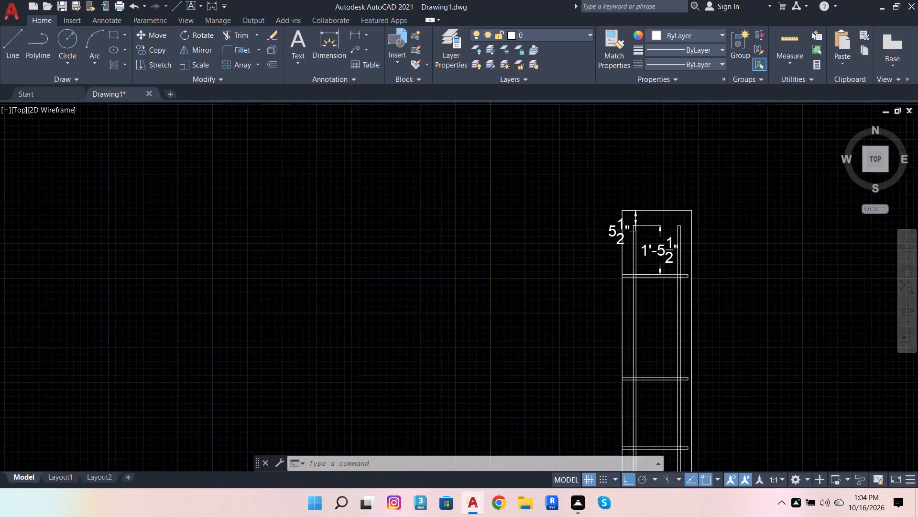
{"action": "scroll", "coordinate": [675, 337], "scroll_direction": "up", "scroll_amount": 1}
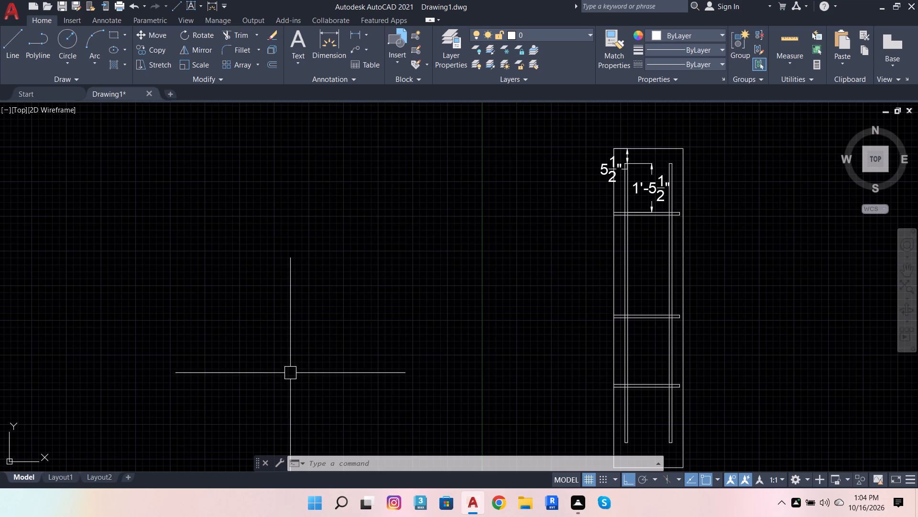
From the tall box's lower-right corner, draw end-to-end horizontal line segments of 6", 1', 2" and 1' to the right.
{"action": "scroll", "coordinate": [277, 305], "scroll_direction": "down", "scroll_amount": 3}
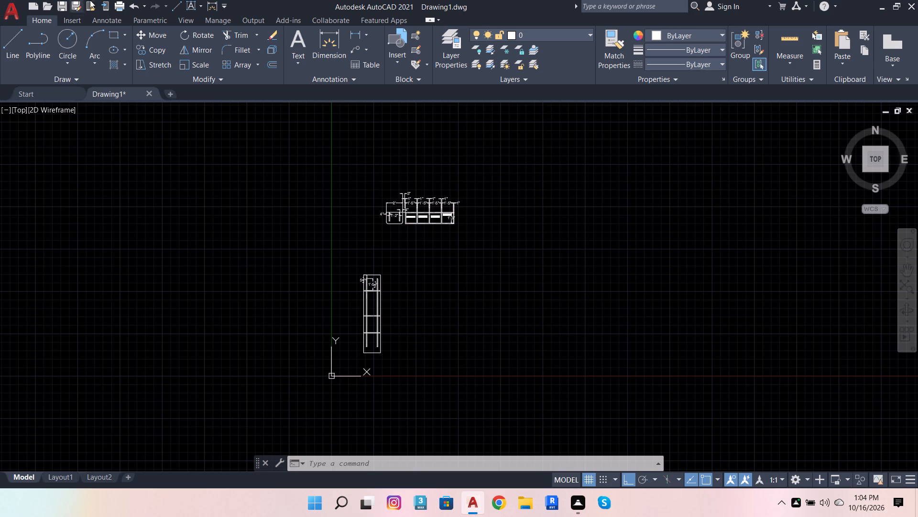
{"action": "left_click", "coordinate": [19, 30]}
{"action": "scroll", "coordinate": [424, 365], "scroll_direction": "up", "scroll_amount": 3}
{"action": "left_click", "coordinate": [267, 327]}
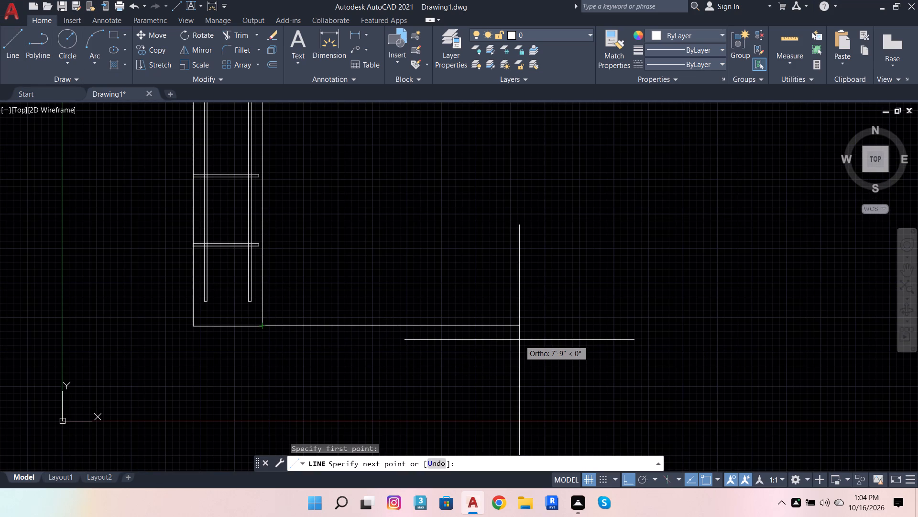
{"action": "key", "text": "6"}
{"action": "key", "text": "Return"}
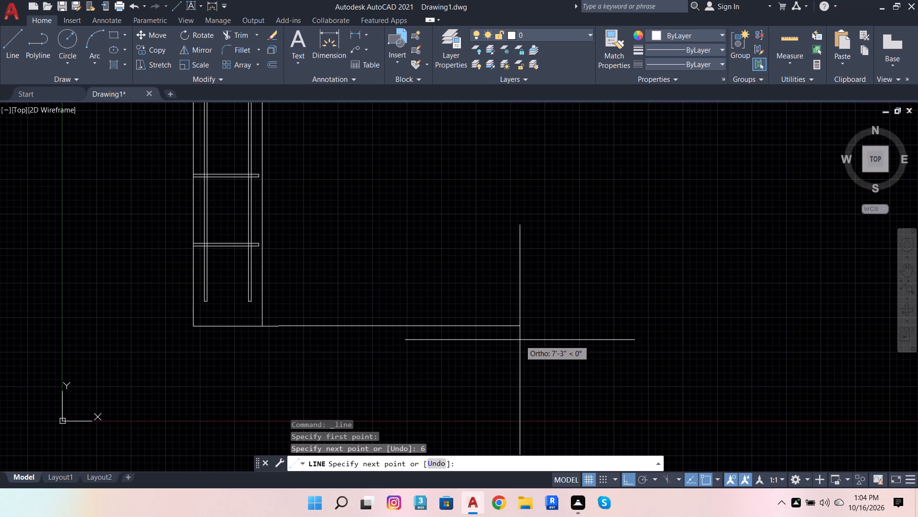
{"action": "type", "text": "1'"}
{"action": "key", "text": "Return"}
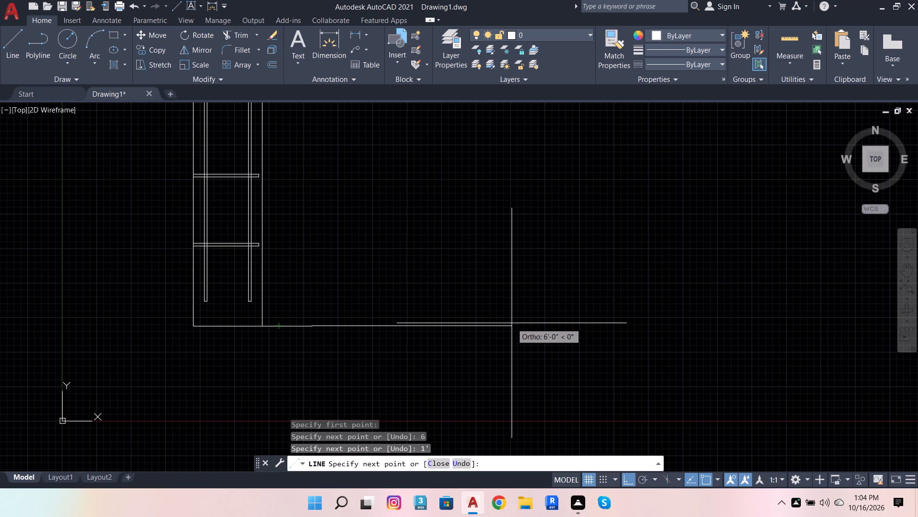
{"action": "key", "text": "2"}
{"action": "key", "text": "Return"}
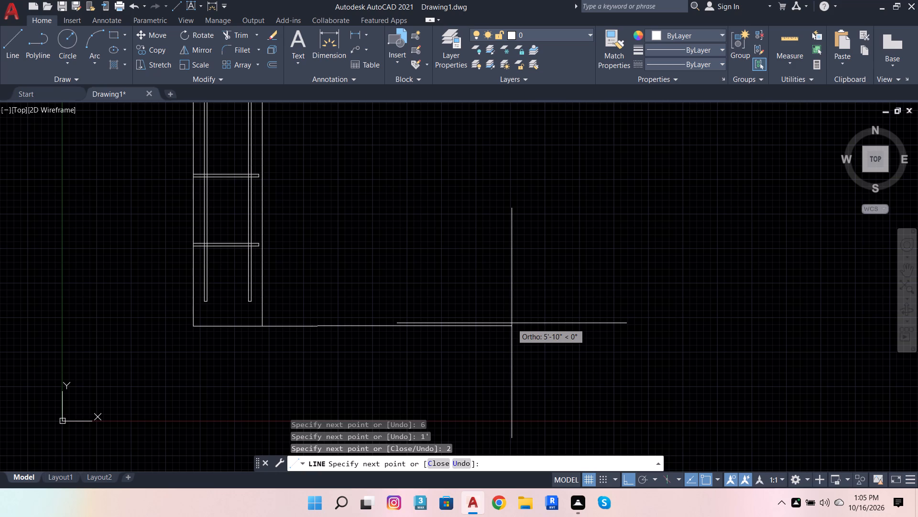
{"action": "type", "text": "1'"}
{"action": "key", "text": "Return"}
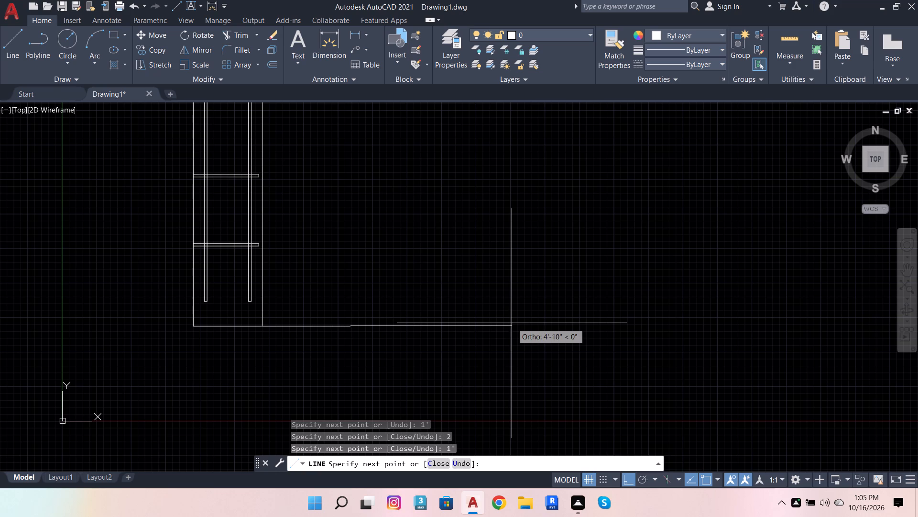
Continue the baseline to the right with end-to-end horizontal segments of 9", 2", 1'5", 6" and 1'.
{"action": "key", "text": "9"}
{"action": "key", "text": "Return"}
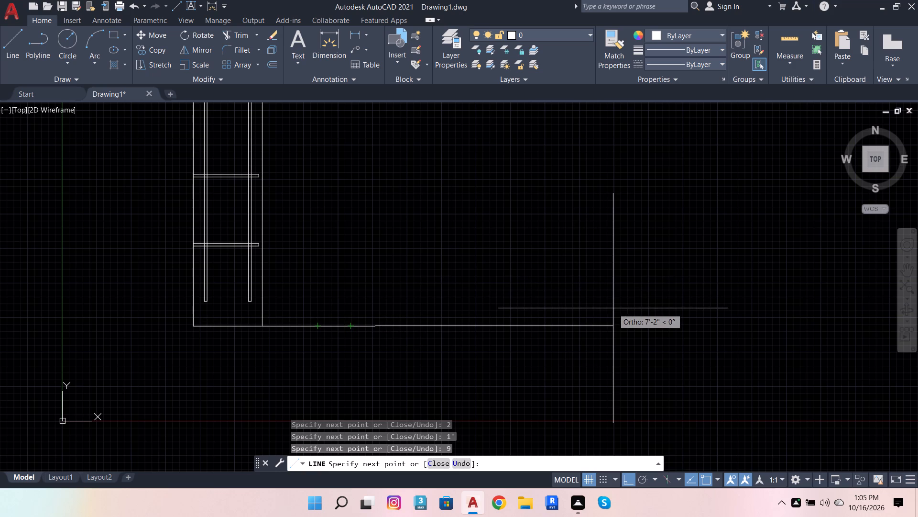
{"action": "key", "text": "2"}
{"action": "key", "text": "Return"}
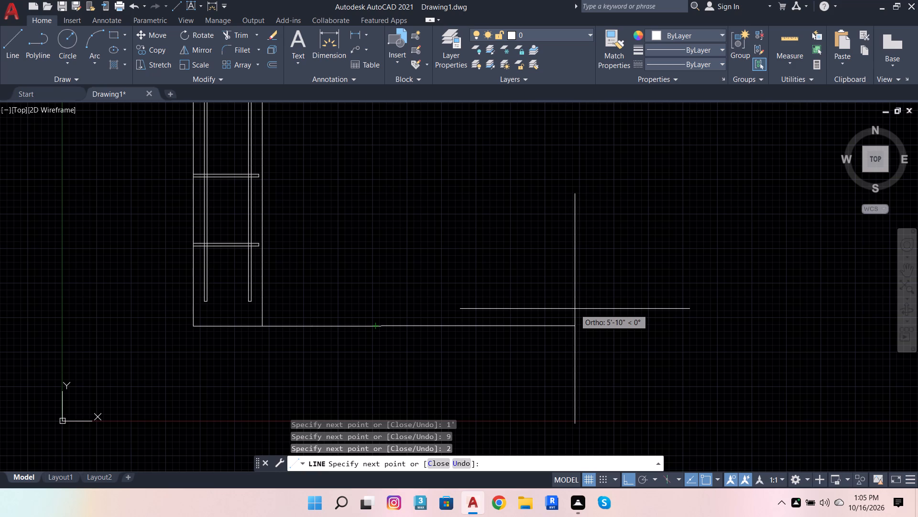
{"action": "type", "text": "1'"}
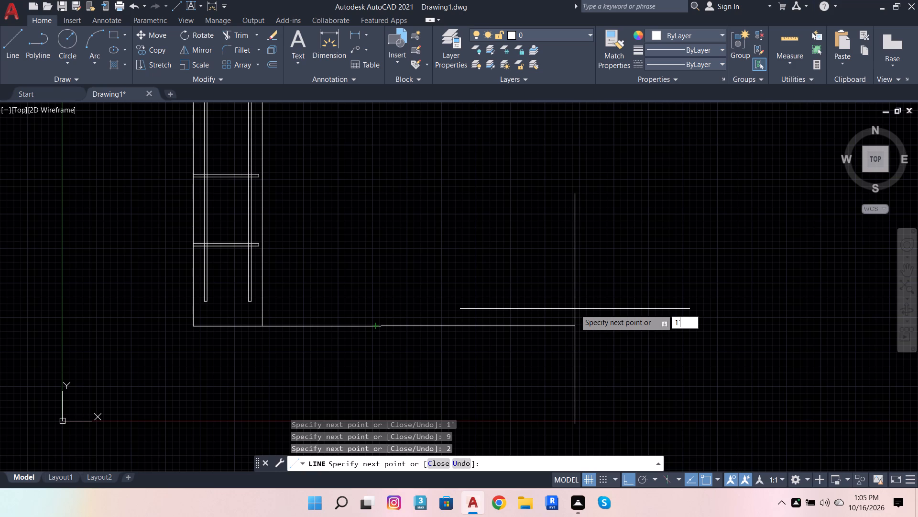
{"action": "key", "text": "5"}
{"action": "key", "text": "Return"}
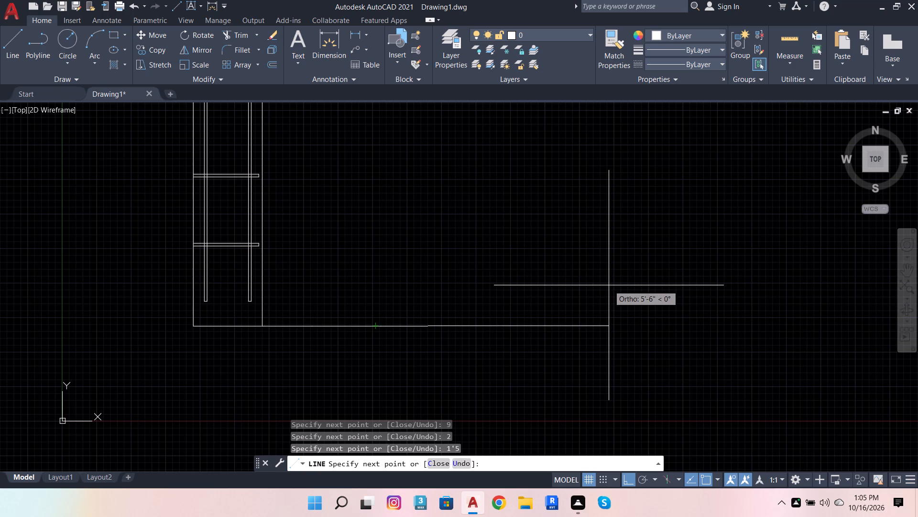
{"action": "key", "text": "6"}
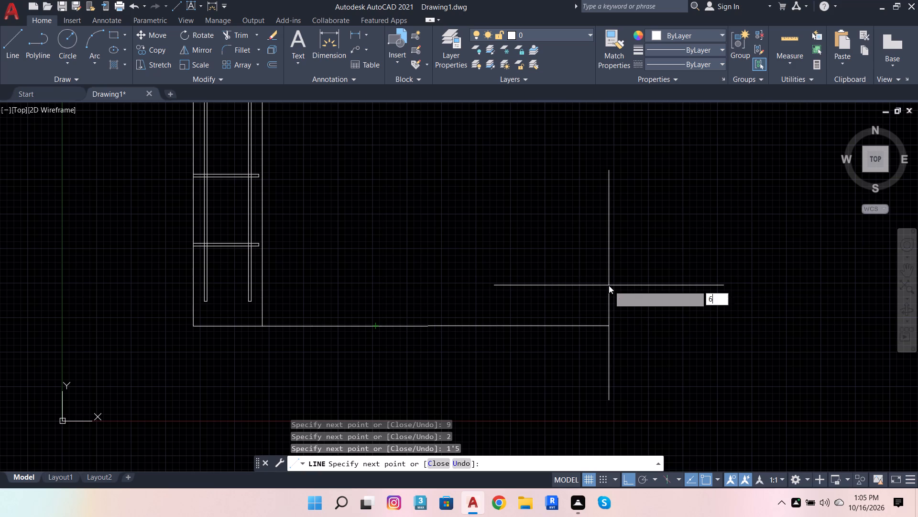
{"action": "key", "text": "Return"}
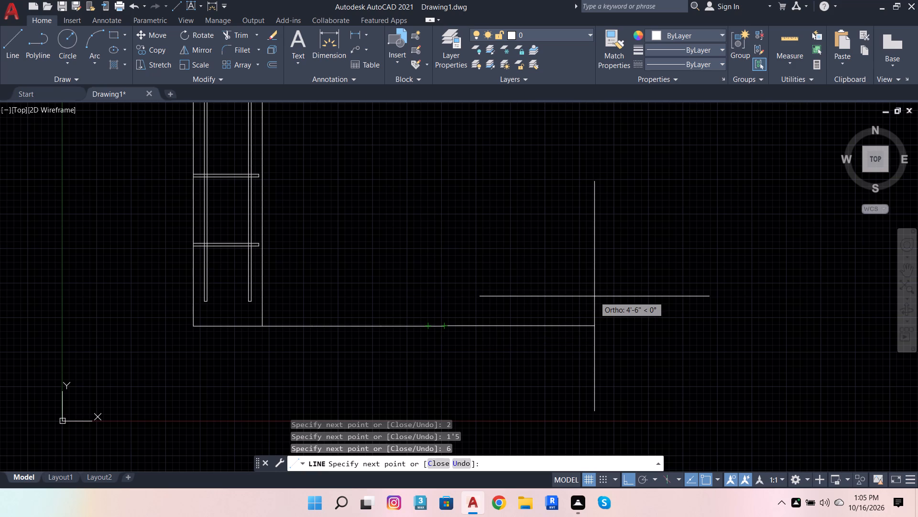
{"action": "type", "text": "1'"}
{"action": "key", "text": "Return"}
Draw a 9'7" vertical line up from the baseline's right end and close the outline across to the tall box's upper-right corner.
{"action": "scroll", "coordinate": [606, 403], "scroll_direction": "down", "scroll_amount": 1}
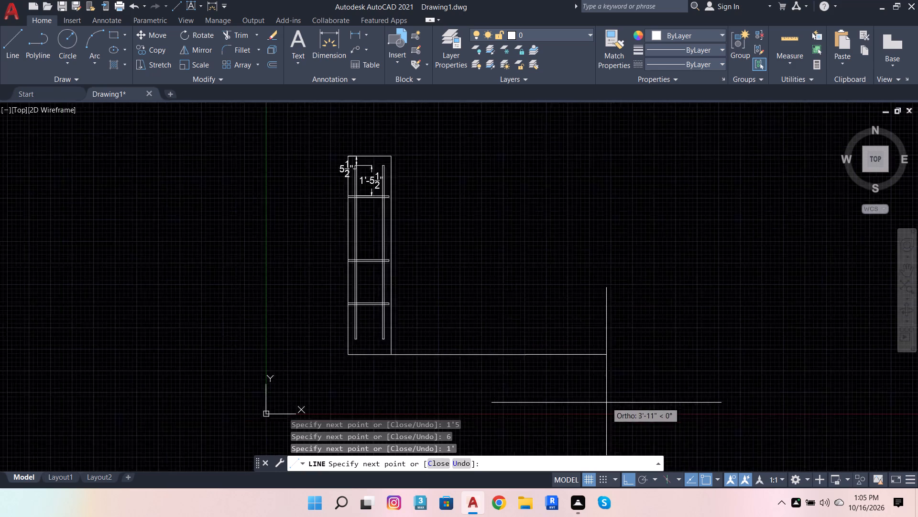
{"action": "scroll", "coordinate": [606, 403], "scroll_direction": "down", "scroll_amount": 1}
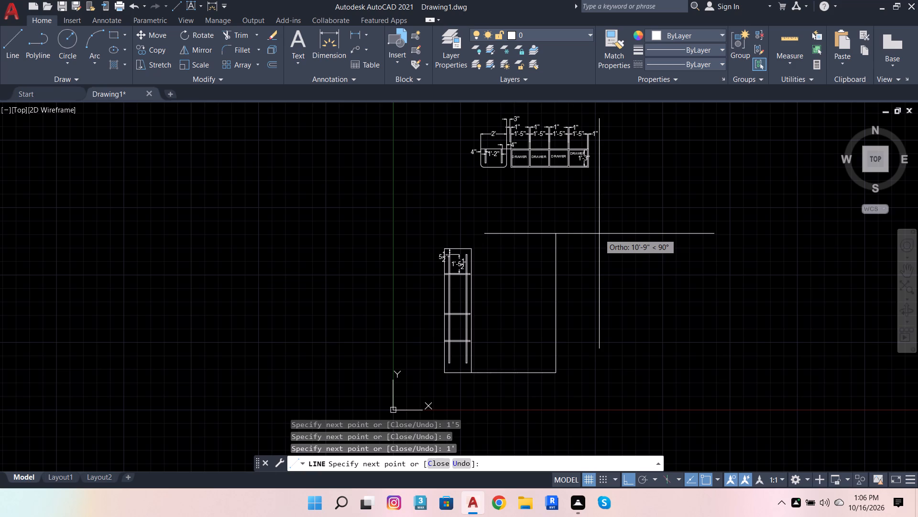
{"action": "type", "text": "9'7"}
{"action": "key", "text": "Return"}
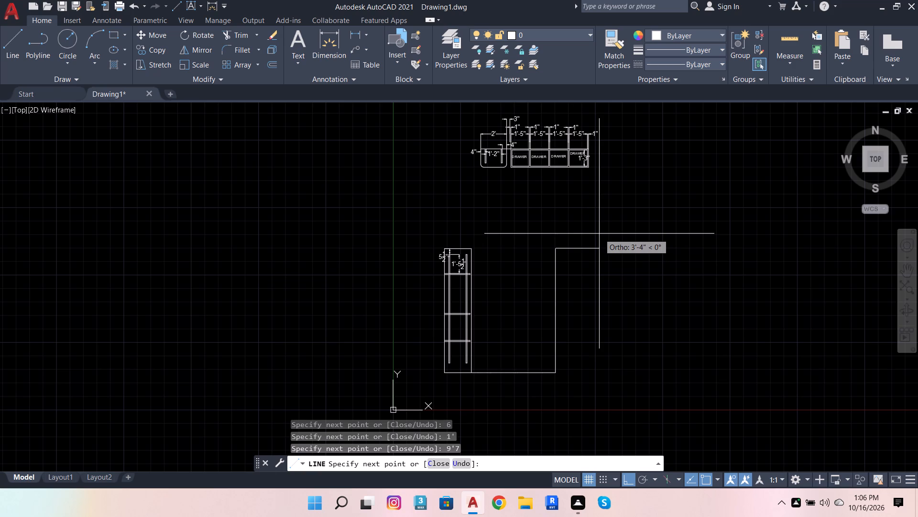
{"action": "scroll", "coordinate": [469, 248], "scroll_direction": "up", "scroll_amount": 2}
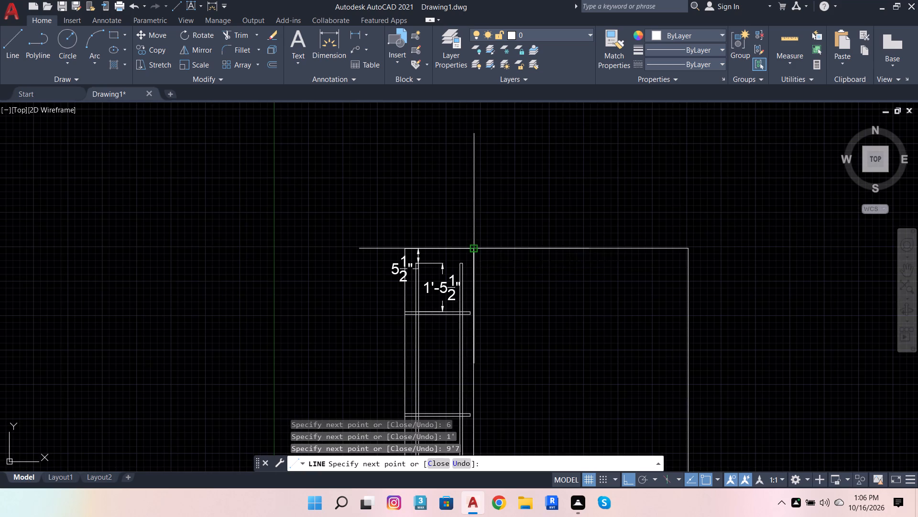
{"action": "left_click", "coordinate": [471, 247]}
{"action": "scroll", "coordinate": [574, 165], "scroll_direction": "down", "scroll_amount": 2}
{"action": "scroll", "coordinate": [553, 313], "scroll_direction": "up", "scroll_amount": 2}
{"action": "key", "text": "Escape"}
Copy the tall box's right edge from its bottom end to the baseline segment endpoints 6", 1'-6" and 1'-8" to the right.
{"action": "left_click", "coordinate": [505, 332]}
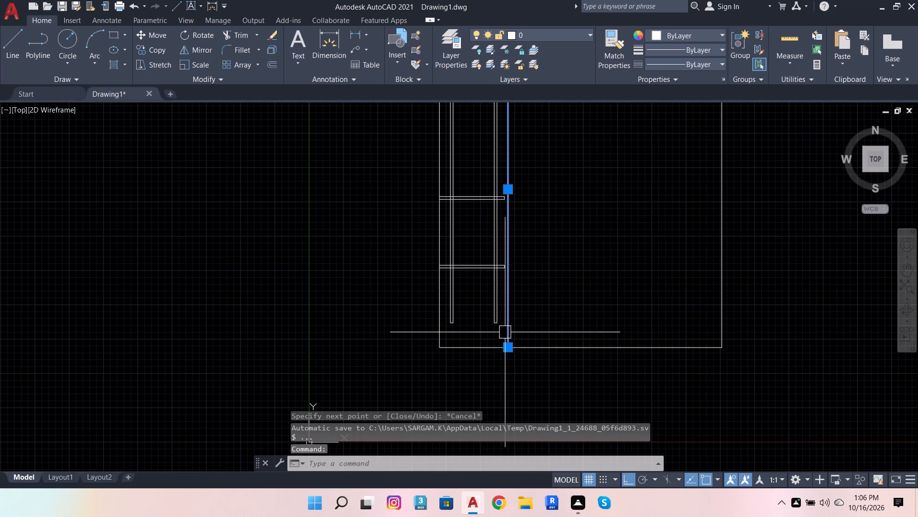
{"action": "left_click", "coordinate": [143, 51]}
{"action": "scroll", "coordinate": [504, 355], "scroll_direction": "up", "scroll_amount": 2}
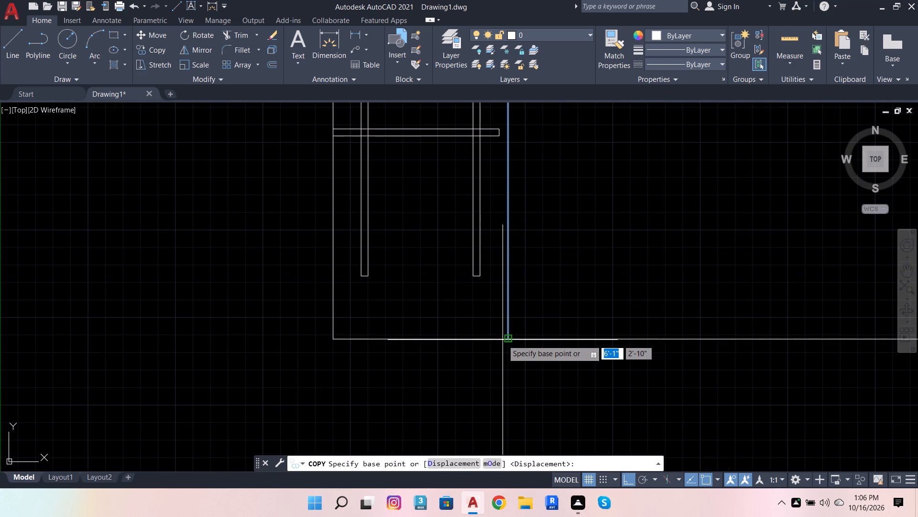
{"action": "left_click", "coordinate": [506, 337]}
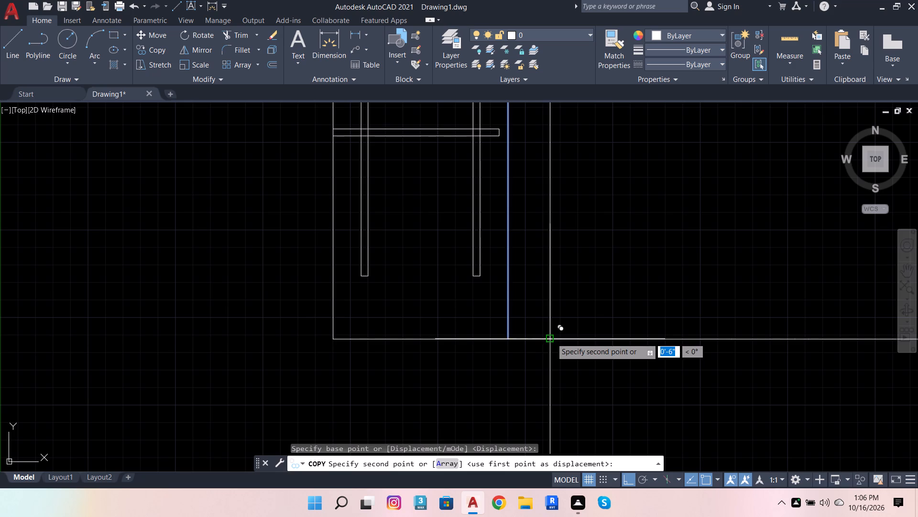
{"action": "left_click", "coordinate": [551, 338]}
{"action": "scroll", "coordinate": [514, 345], "scroll_direction": "down", "scroll_amount": 1}
{"action": "scroll", "coordinate": [545, 345], "scroll_direction": "up", "scroll_amount": 3}
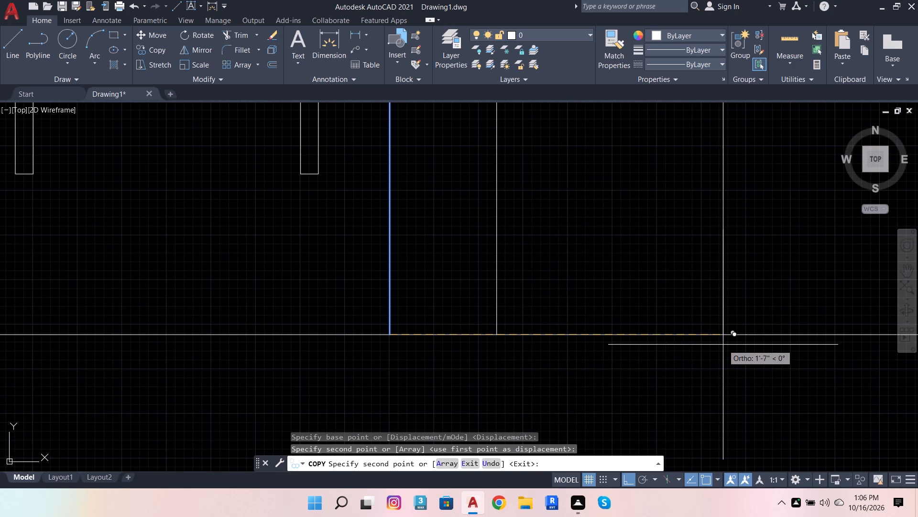
{"action": "left_click", "coordinate": [712, 337]}
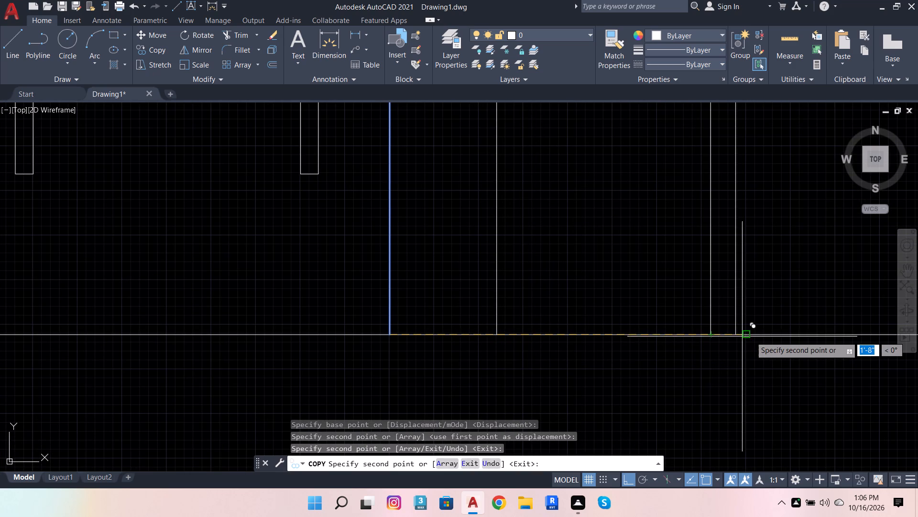
{"action": "left_click", "coordinate": [745, 334]}
Continue copying the same vertical edge to the baseline segment endpoints at 2'-8", 3'-7", 5'-0", 3'-5" and 5'-6", then end the Copy.
{"action": "scroll", "coordinate": [573, 346], "scroll_direction": "down", "scroll_amount": 2}
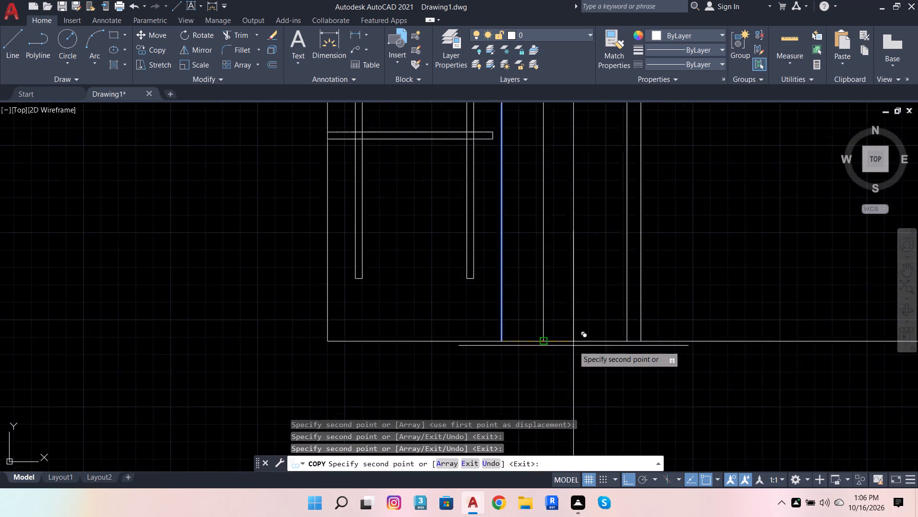
{"action": "scroll", "coordinate": [573, 346], "scroll_direction": "down", "scroll_amount": 1}
{"action": "scroll", "coordinate": [625, 342], "scroll_direction": "down", "scroll_amount": 2}
{"action": "scroll", "coordinate": [654, 338], "scroll_direction": "up", "scroll_amount": 1}
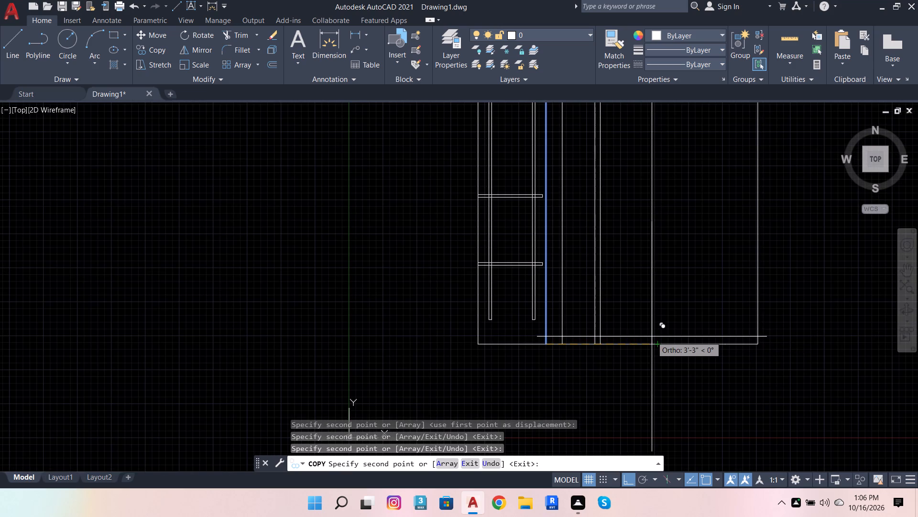
{"action": "scroll", "coordinate": [627, 342], "scroll_direction": "down", "scroll_amount": 1}
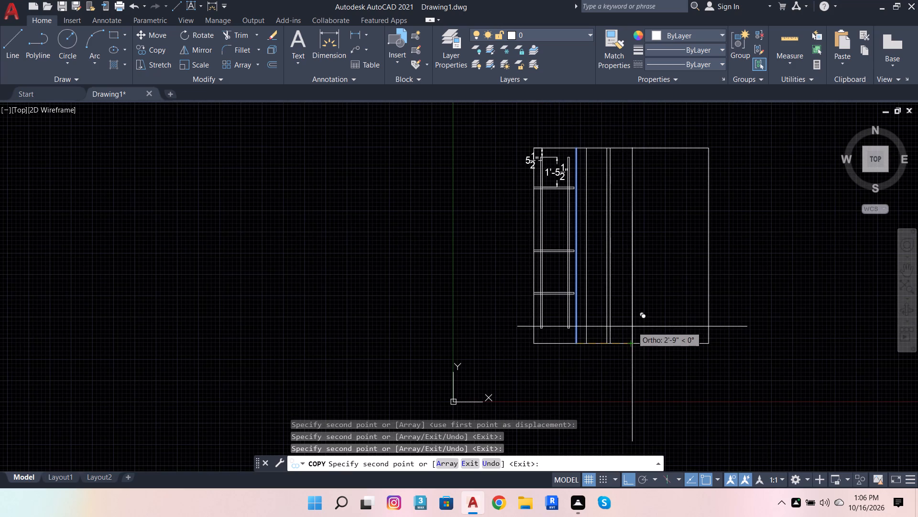
{"action": "scroll", "coordinate": [632, 330], "scroll_direction": "up", "scroll_amount": 1}
{"action": "left_click", "coordinate": [633, 350]}
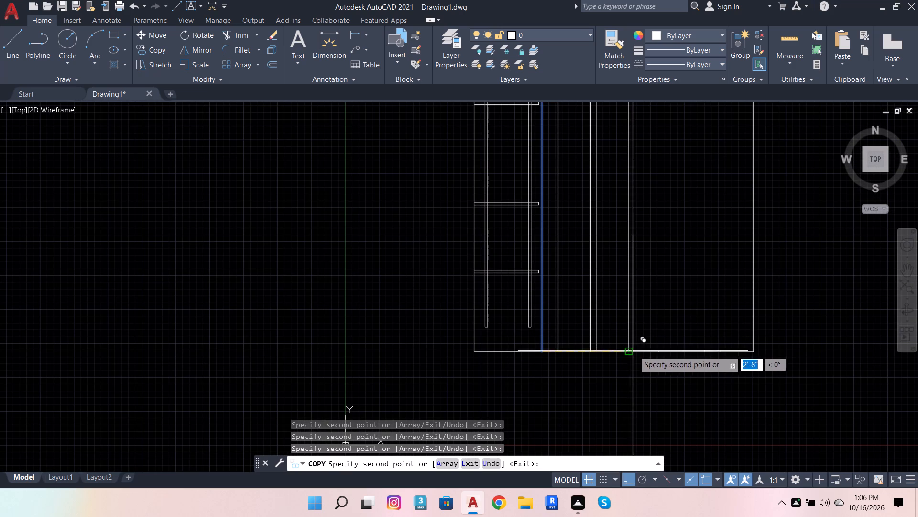
{"action": "left_click", "coordinate": [659, 349]}
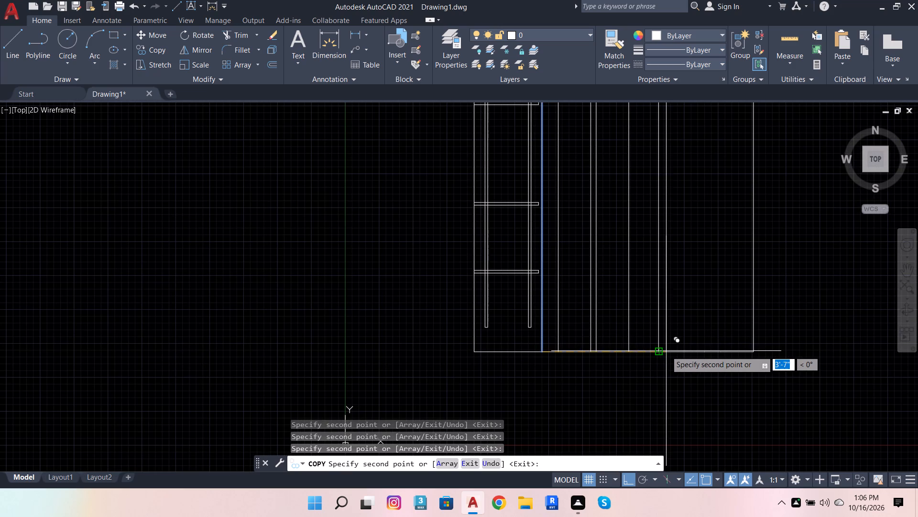
{"action": "scroll", "coordinate": [661, 351], "scroll_direction": "up", "scroll_amount": 3}
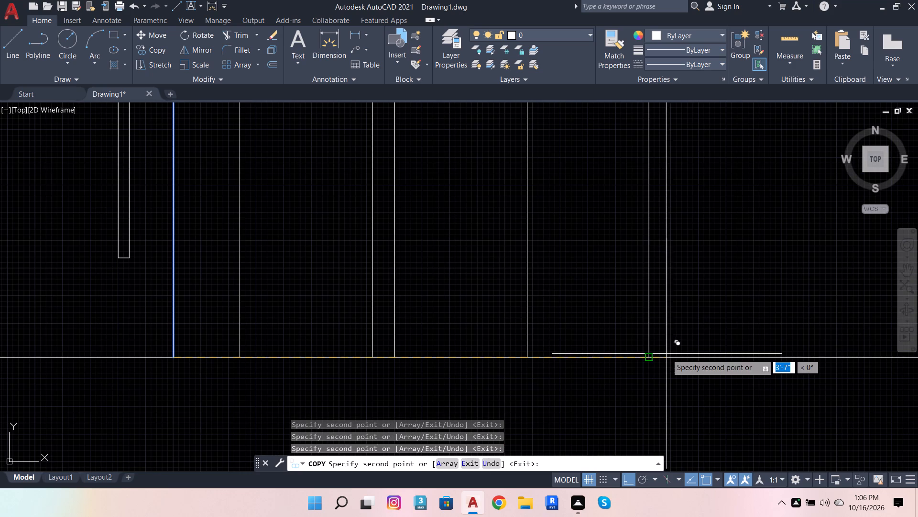
{"action": "scroll", "coordinate": [663, 366], "scroll_direction": "down", "scroll_amount": 2}
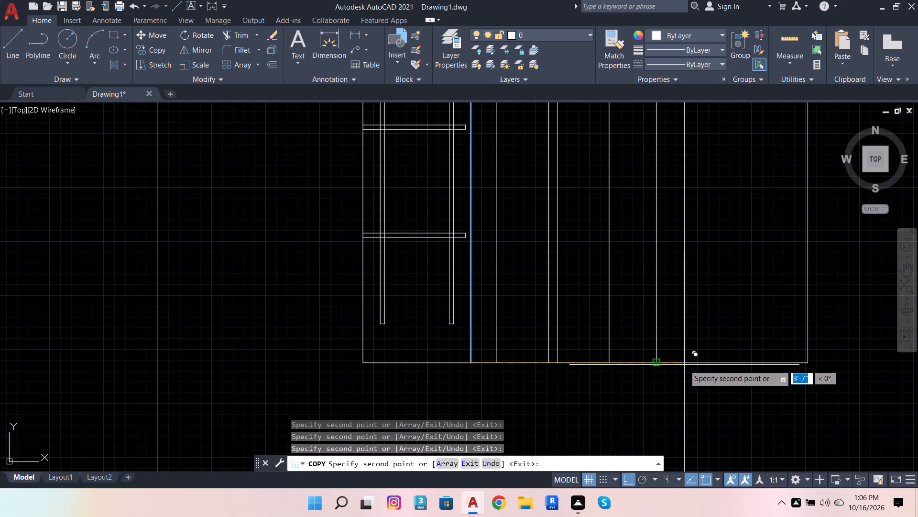
{"action": "left_click", "coordinate": [731, 363]}
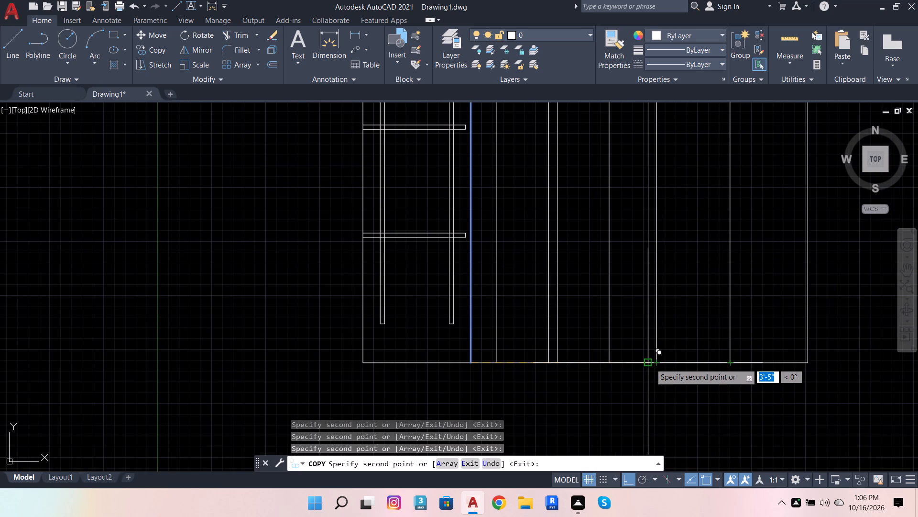
{"action": "left_click", "coordinate": [650, 363]}
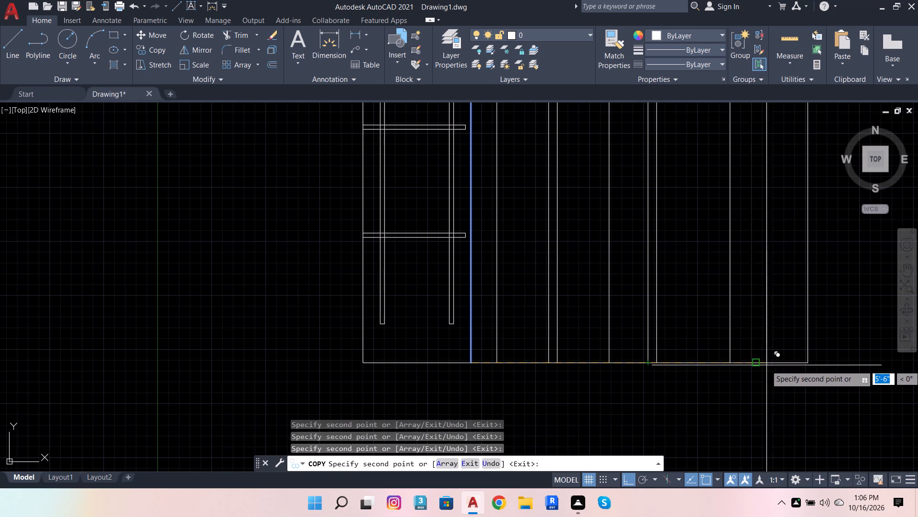
{"action": "left_click", "coordinate": [756, 362]}
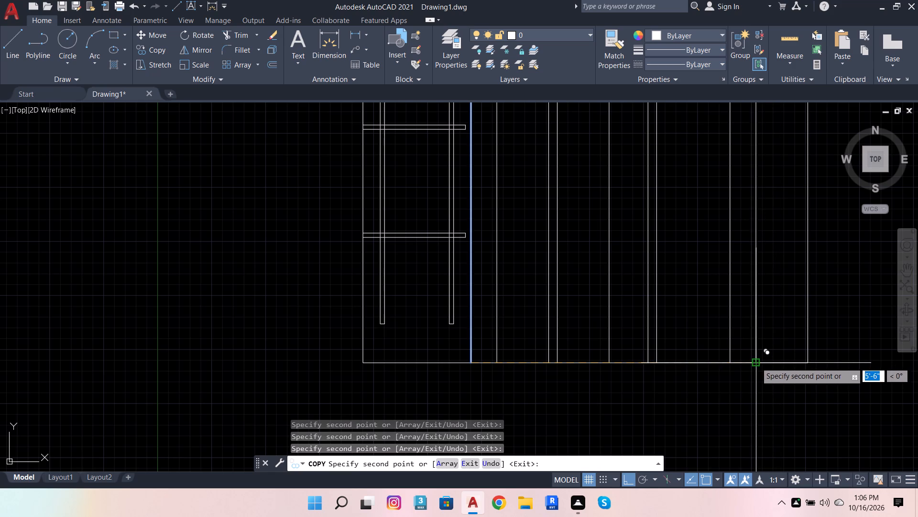
{"action": "scroll", "coordinate": [710, 382], "scroll_direction": "down", "scroll_amount": 3}
{"action": "key", "text": "Escape"}
{"action": "scroll", "coordinate": [699, 361], "scroll_direction": "up", "scroll_amount": 2}
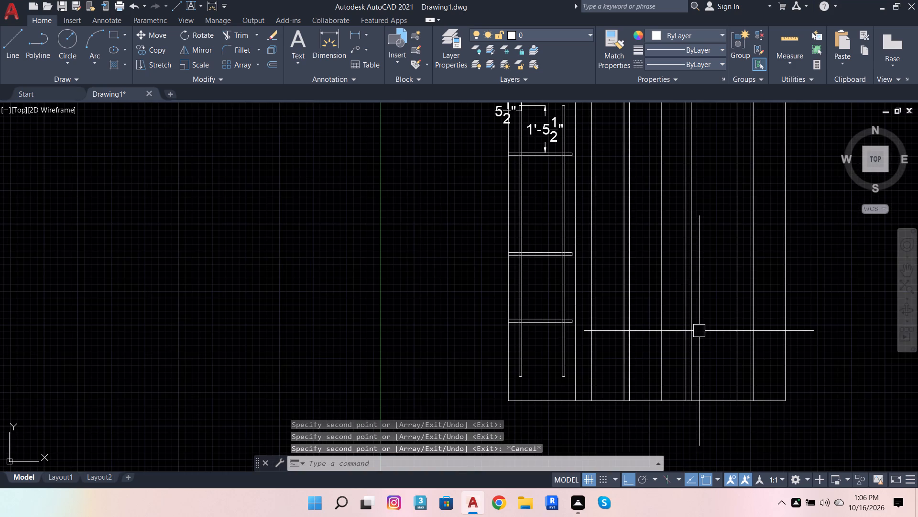
{"action": "scroll", "coordinate": [699, 328], "scroll_direction": "down", "scroll_amount": 2}
{"action": "scroll", "coordinate": [701, 235], "scroll_direction": "up", "scroll_amount": 2}
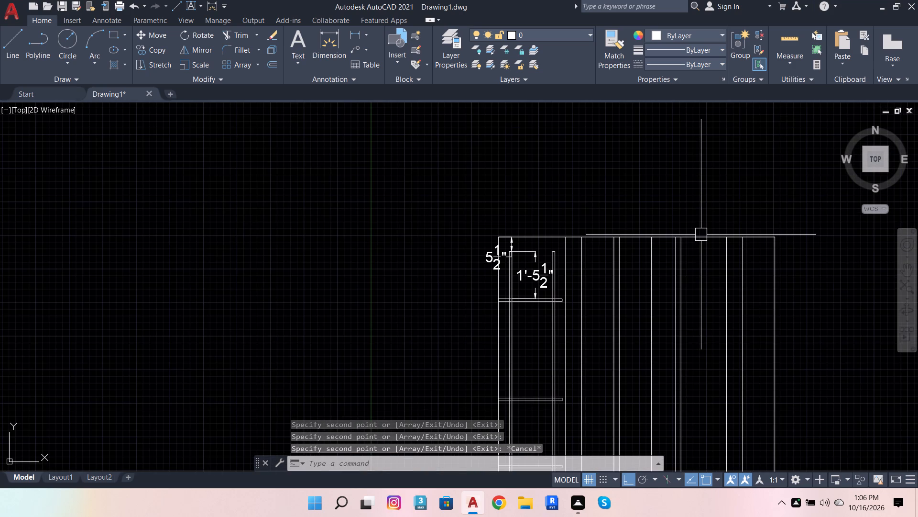
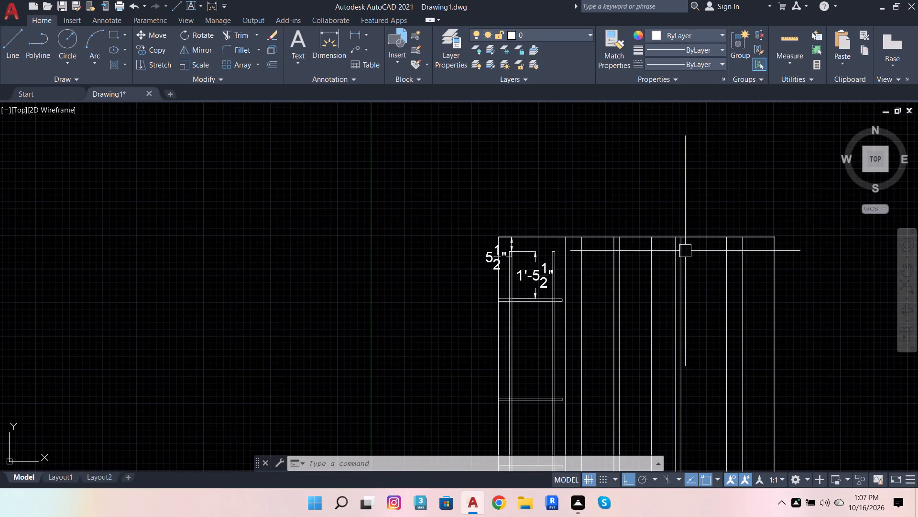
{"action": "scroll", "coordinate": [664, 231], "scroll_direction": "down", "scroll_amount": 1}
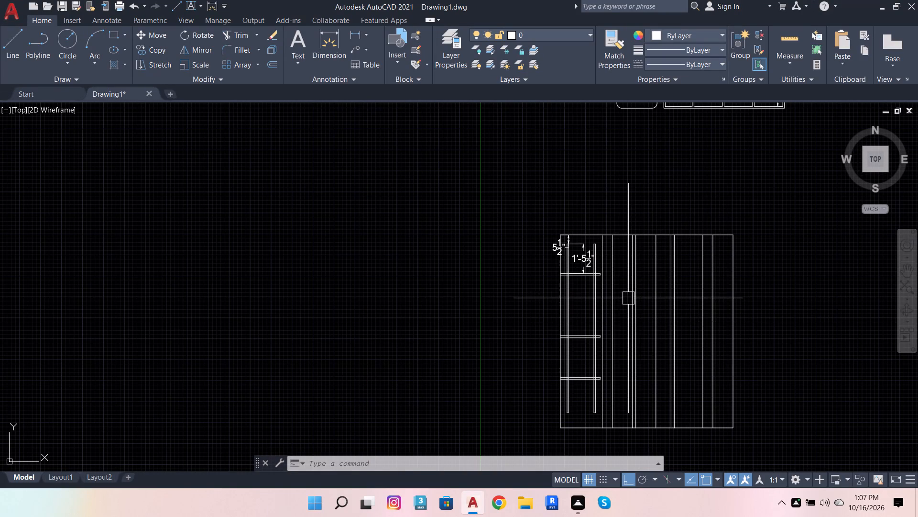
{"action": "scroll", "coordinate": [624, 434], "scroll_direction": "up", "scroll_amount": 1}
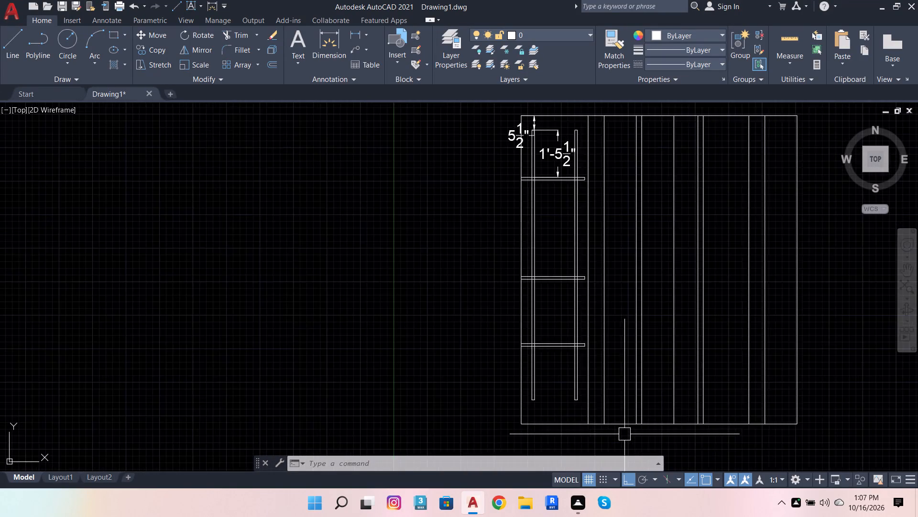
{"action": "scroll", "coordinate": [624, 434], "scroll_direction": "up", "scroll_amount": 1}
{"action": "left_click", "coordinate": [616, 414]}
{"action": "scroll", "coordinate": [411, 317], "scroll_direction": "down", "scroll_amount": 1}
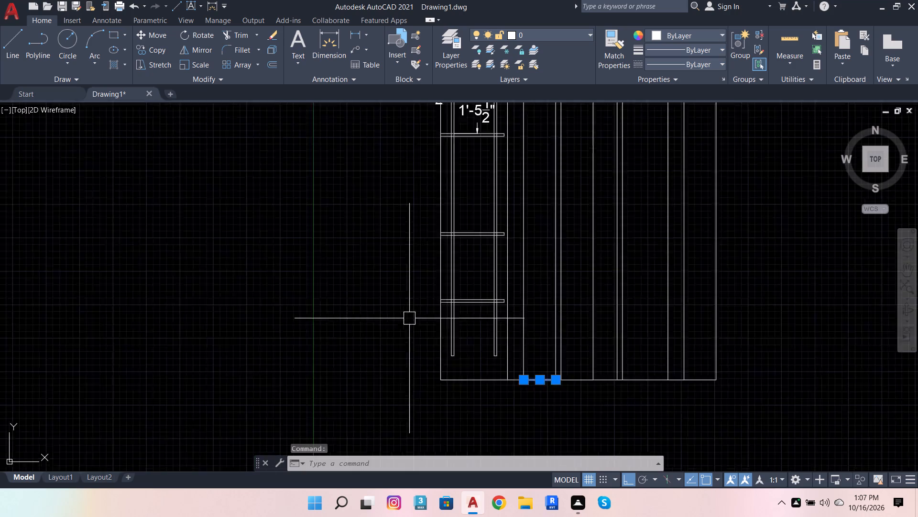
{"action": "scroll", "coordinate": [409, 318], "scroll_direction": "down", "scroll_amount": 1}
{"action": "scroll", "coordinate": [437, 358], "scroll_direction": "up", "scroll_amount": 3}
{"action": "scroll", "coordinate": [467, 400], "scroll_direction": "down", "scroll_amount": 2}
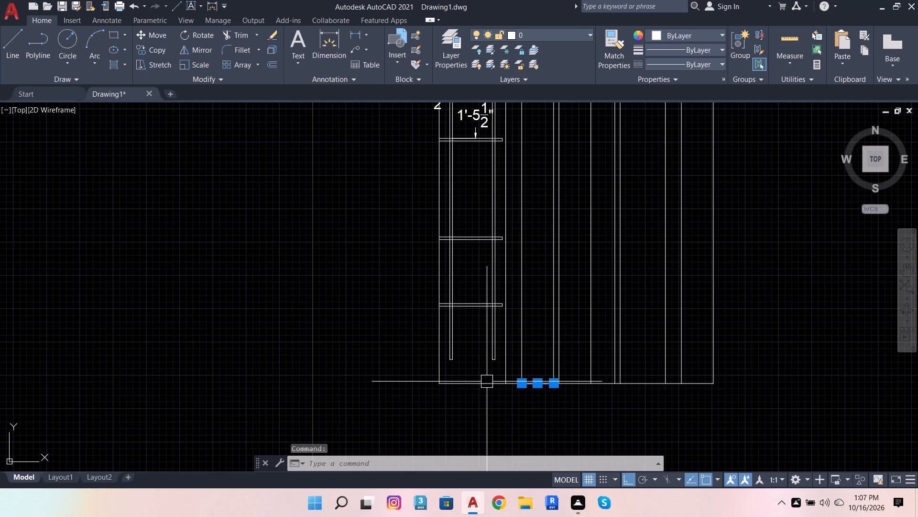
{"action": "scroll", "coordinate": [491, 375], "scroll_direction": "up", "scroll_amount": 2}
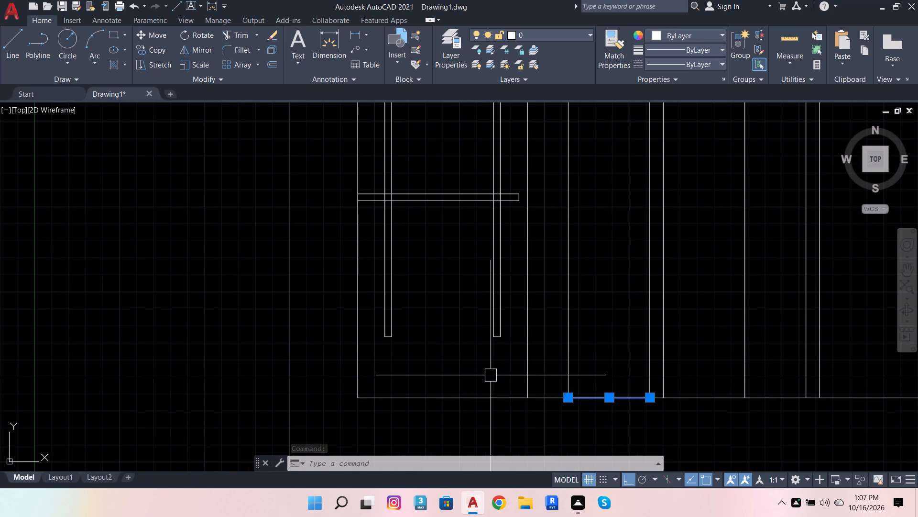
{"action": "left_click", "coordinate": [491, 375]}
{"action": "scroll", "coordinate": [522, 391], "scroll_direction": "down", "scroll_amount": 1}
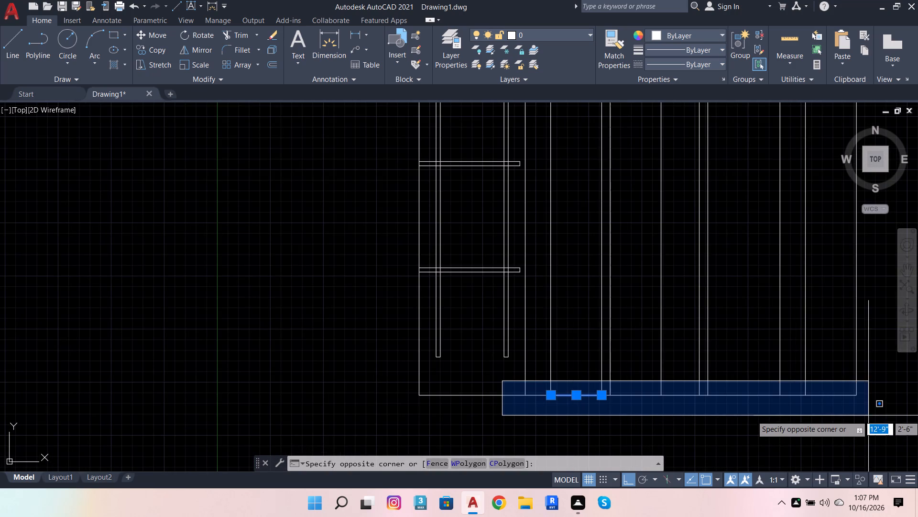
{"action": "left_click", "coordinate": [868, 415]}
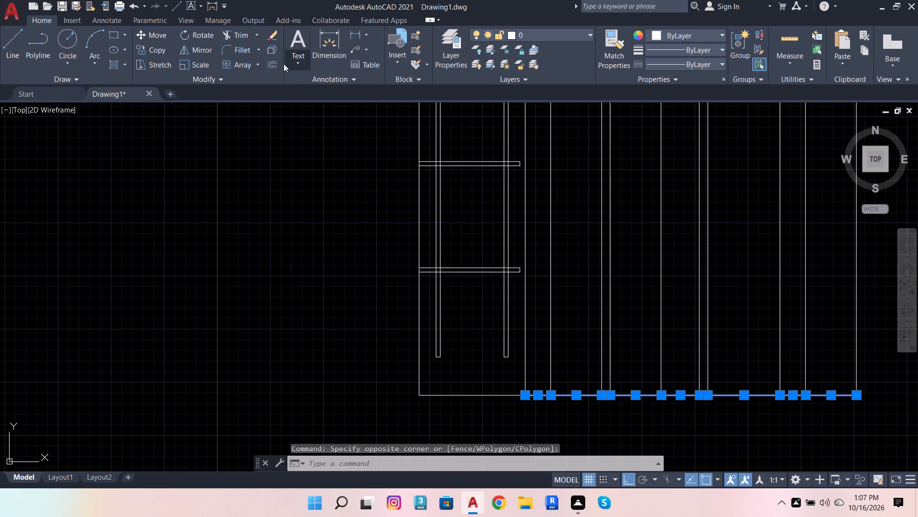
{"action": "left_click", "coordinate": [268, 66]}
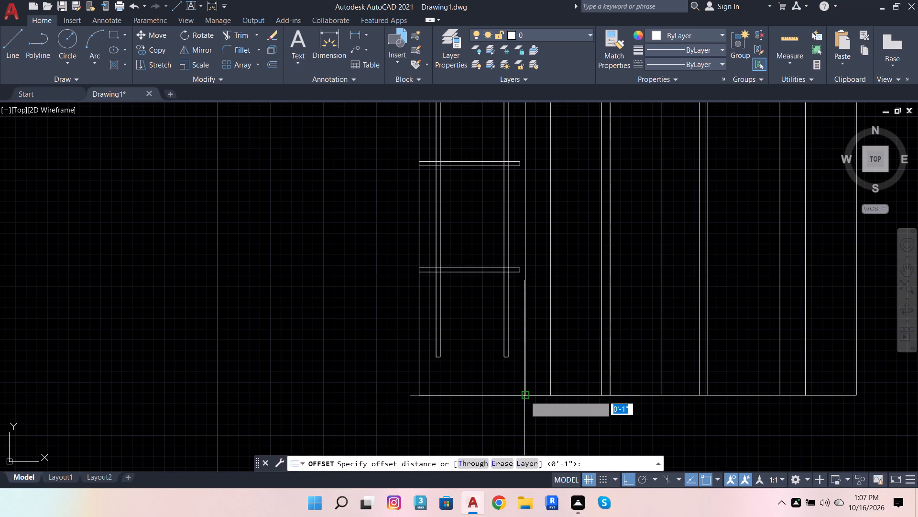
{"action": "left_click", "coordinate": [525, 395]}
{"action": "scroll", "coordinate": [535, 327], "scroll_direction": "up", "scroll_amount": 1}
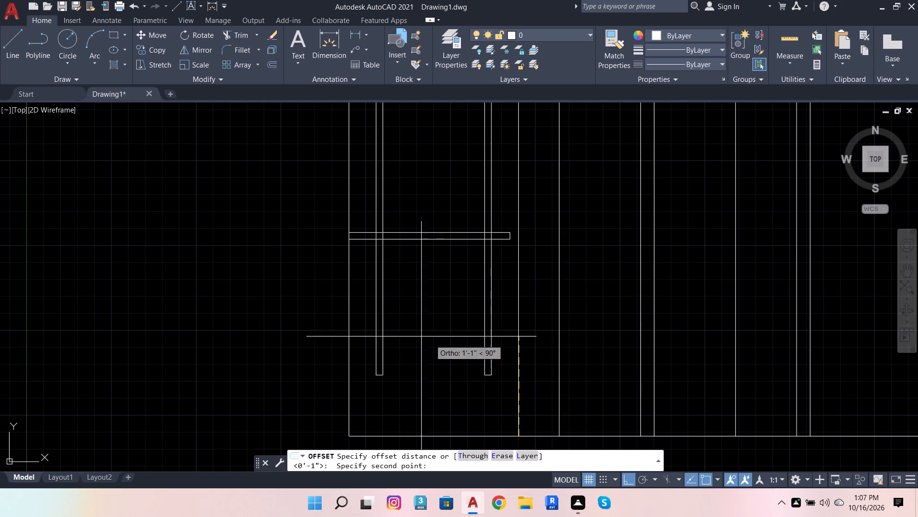
Dimension the vertical gap from the bottom end of the tall box's left upright down to the box's bottom edge.
{"action": "left_click", "coordinate": [341, 37]}
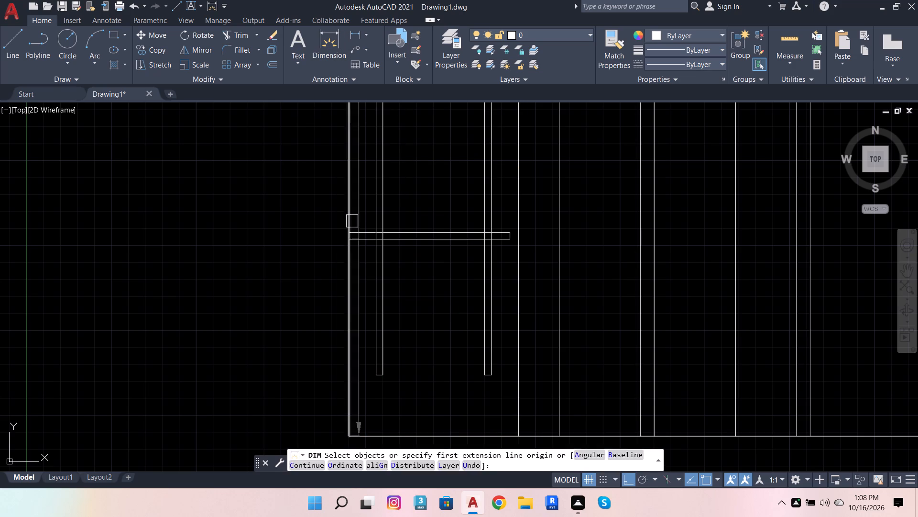
{"action": "left_click", "coordinate": [375, 375]}
{"action": "scroll", "coordinate": [395, 337], "scroll_direction": "down", "scroll_amount": 3}
{"action": "scroll", "coordinate": [382, 368], "scroll_direction": "up", "scroll_amount": 4}
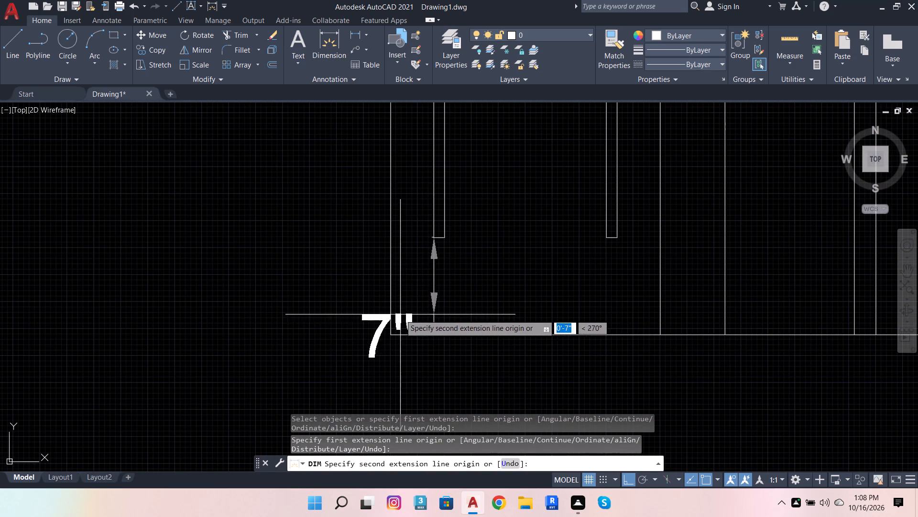
{"action": "left_click", "coordinate": [390, 329]}
{"action": "left_click", "coordinate": [442, 290]}
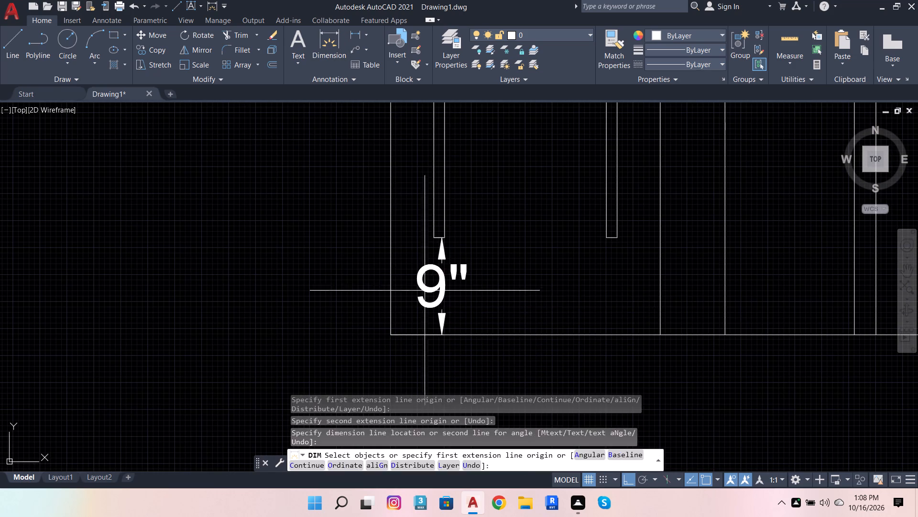
{"action": "scroll", "coordinate": [316, 294], "scroll_direction": "down", "scroll_amount": 2}
{"action": "key", "text": "Escape"}
{"action": "key", "text": "Escape"}
{"action": "key", "text": "Escape"}
{"action": "key", "text": "Escape"}
{"action": "key", "text": "Escape"}
{"action": "key", "text": "Escape"}
{"action": "key", "text": "Escape"}
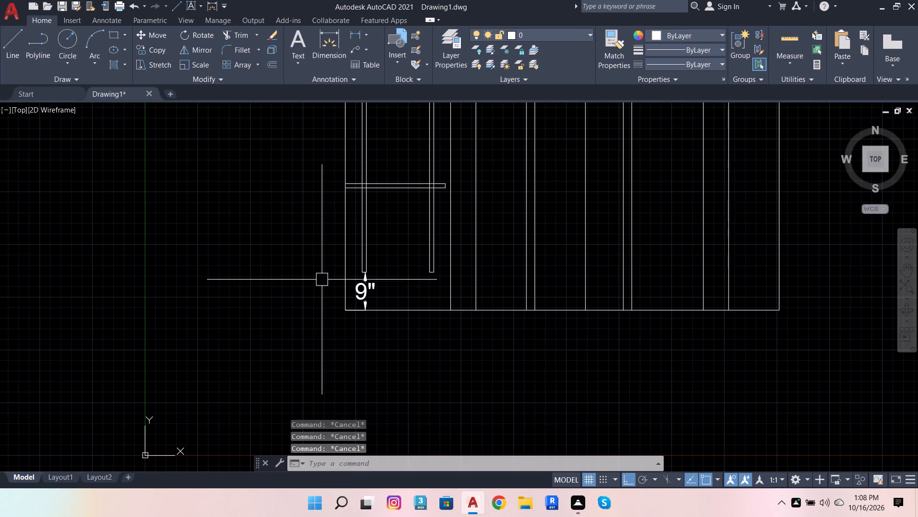
Offset the adjoining unit's first three wide baseline segments upward by 11", leaving out the narrow 2" gap between them.
{"action": "scroll", "coordinate": [317, 321], "scroll_direction": "down", "scroll_amount": 2}
{"action": "scroll", "coordinate": [381, 308], "scroll_direction": "up", "scroll_amount": 2}
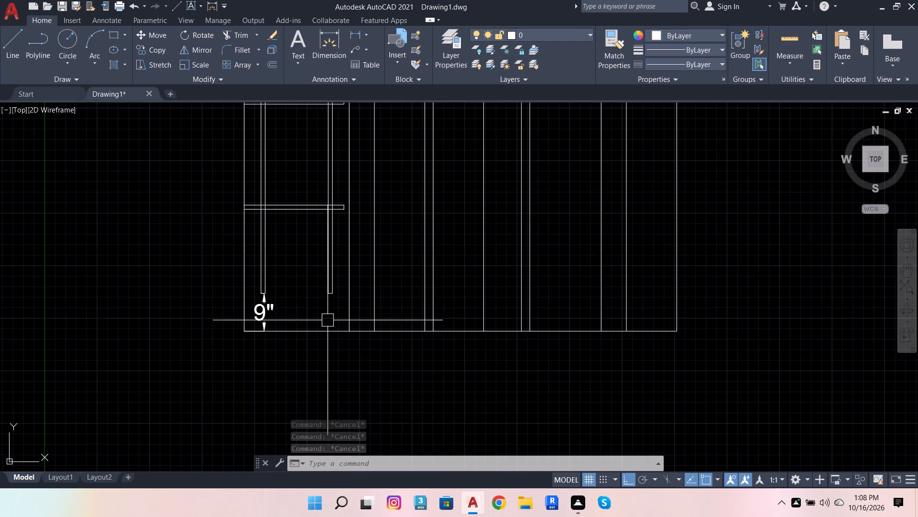
{"action": "left_click", "coordinate": [327, 316]}
{"action": "left_click", "coordinate": [751, 392]}
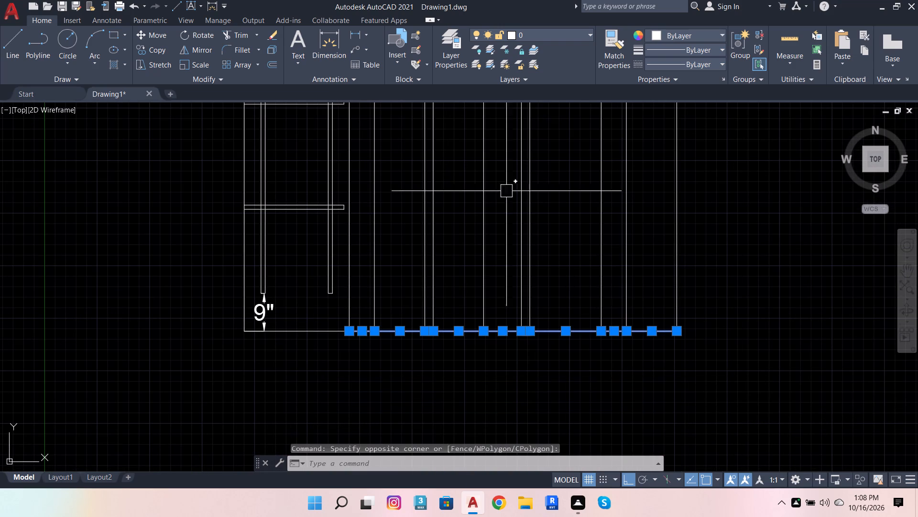
{"action": "left_click", "coordinate": [269, 65]}
{"action": "left_click", "coordinate": [350, 334]}
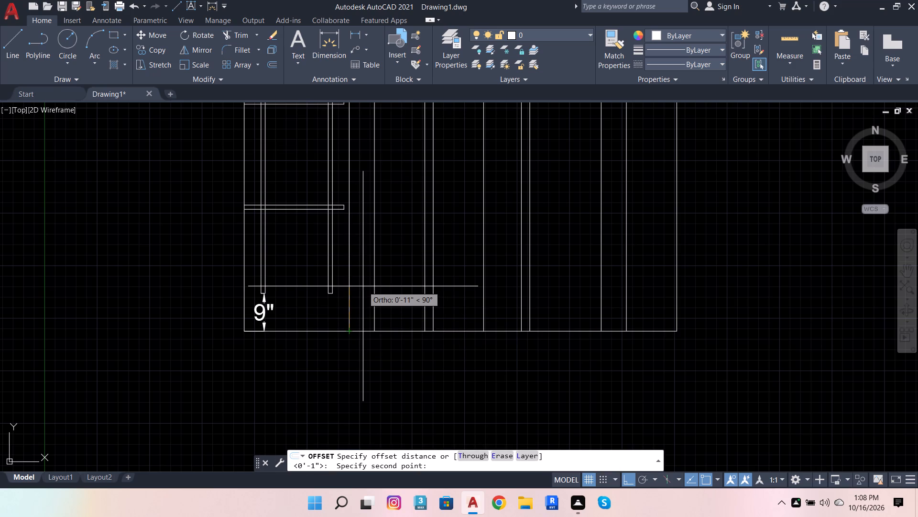
{"action": "type", "text": "11"}
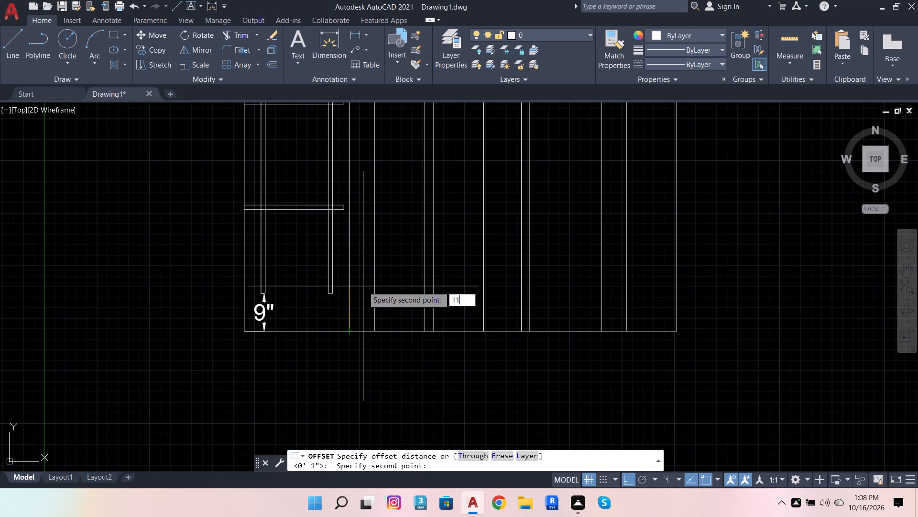
{"action": "key", "text": "Return"}
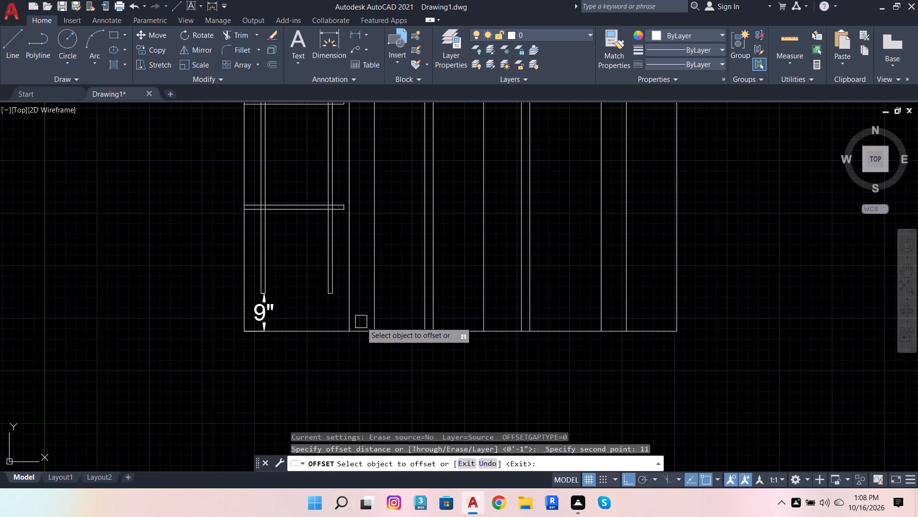
{"action": "left_click", "coordinate": [361, 327]}
{"action": "left_click", "coordinate": [361, 312]}
{"action": "left_click", "coordinate": [396, 334]}
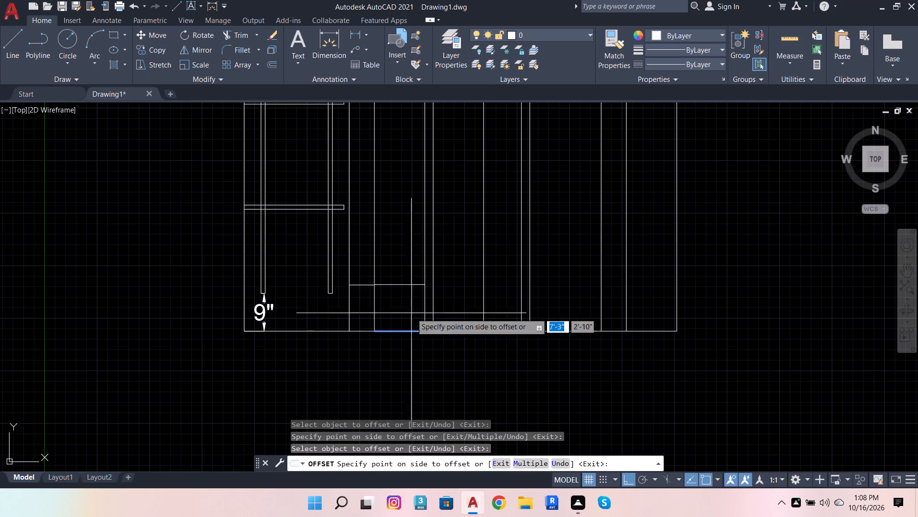
{"action": "left_click", "coordinate": [425, 288]}
{"action": "left_click_drag", "start_coordinate": [449, 328], "coordinate": [450, 319]}
{"action": "left_click", "coordinate": [460, 282]}
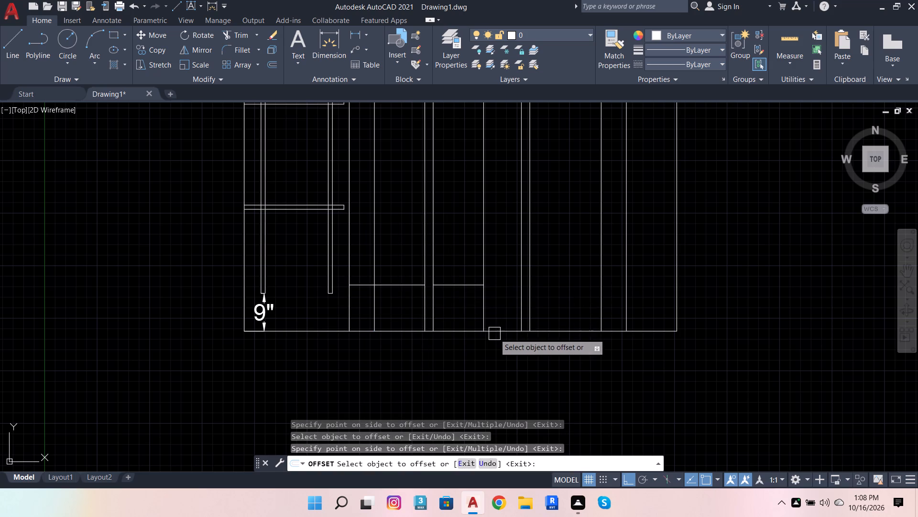
Offset the remaining four wide baseline segments upward by 11" as well, skipping the narrow gap, and end the Offset.
{"action": "left_click", "coordinate": [499, 333]}
{"action": "left_click", "coordinate": [515, 291]}
{"action": "left_click_drag", "start_coordinate": [541, 330], "coordinate": [550, 317]}
{"action": "left_click", "coordinate": [594, 270]}
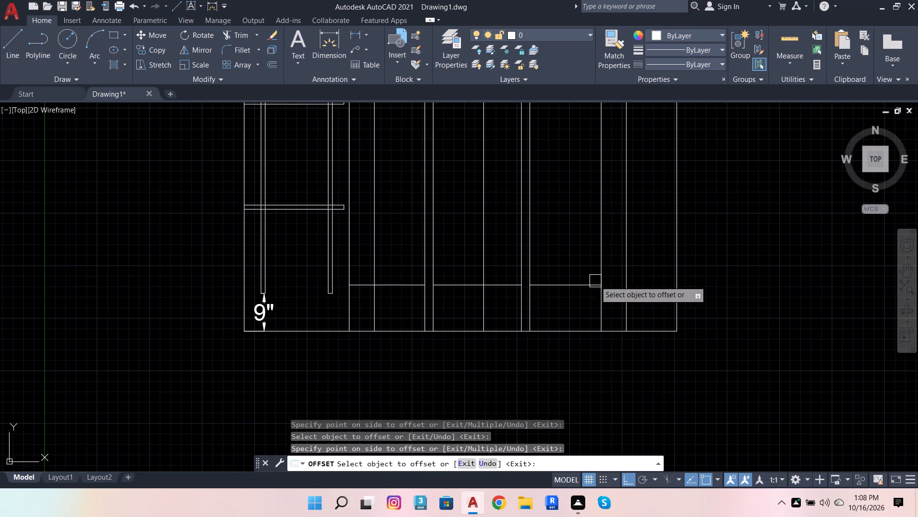
{"action": "left_click", "coordinate": [610, 332]}
{"action": "left_click", "coordinate": [646, 271]}
{"action": "left_click_drag", "start_coordinate": [646, 330], "coordinate": [648, 317]}
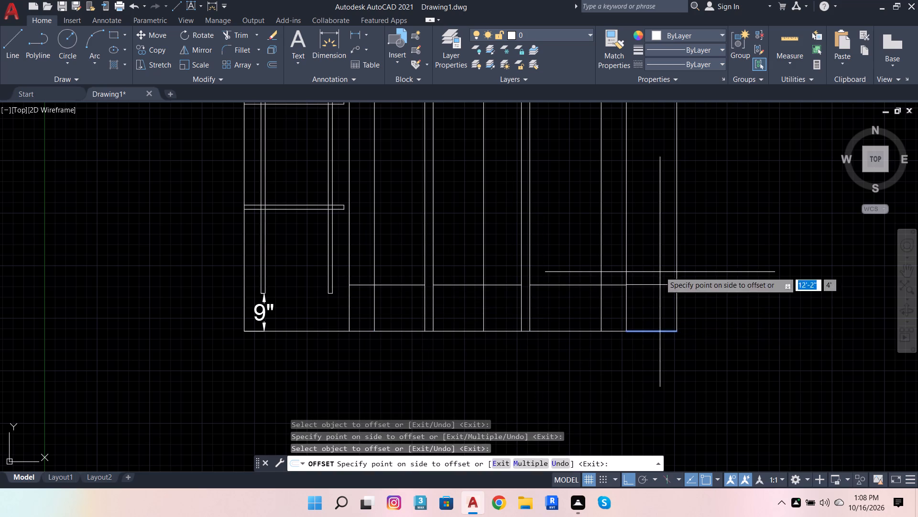
{"action": "left_click", "coordinate": [660, 271]}
{"action": "key", "text": "Escape"}
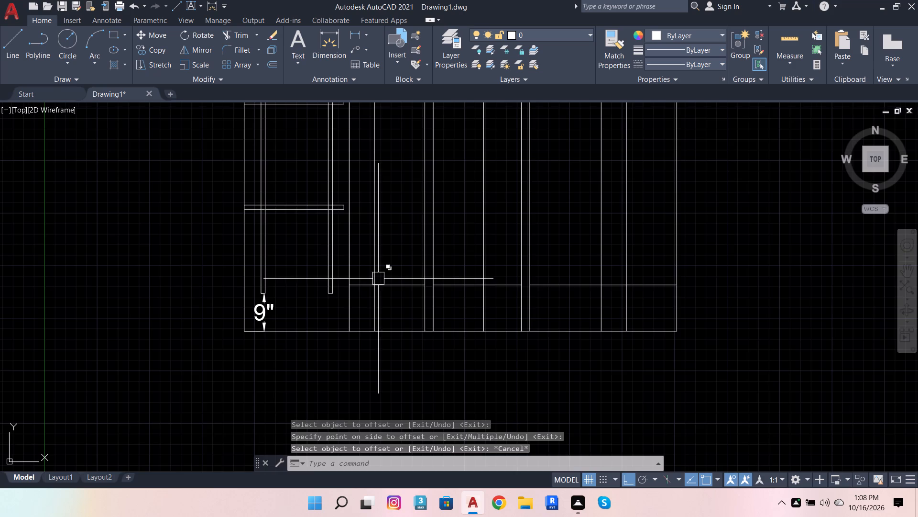
Offset the first three of the new horizontal segments upward by 8" to start a second row of shelf lines.
{"action": "scroll", "coordinate": [378, 279], "scroll_direction": "up", "scroll_amount": 1}
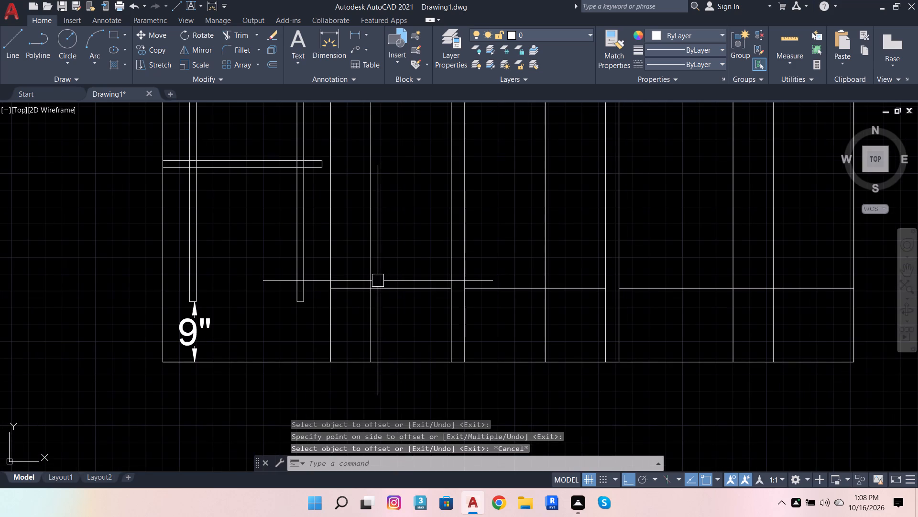
{"action": "left_click", "coordinate": [268, 56]}
{"action": "left_click", "coordinate": [270, 64]}
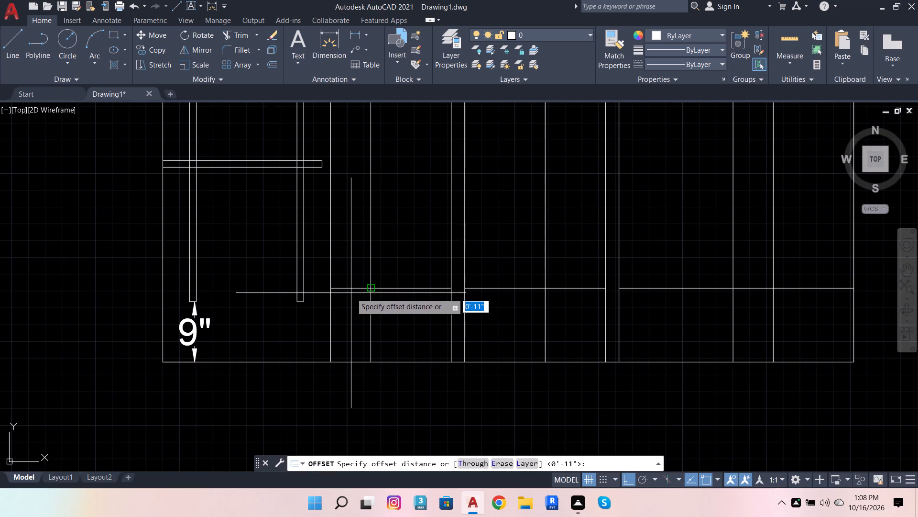
{"action": "left_click", "coordinate": [344, 290]}
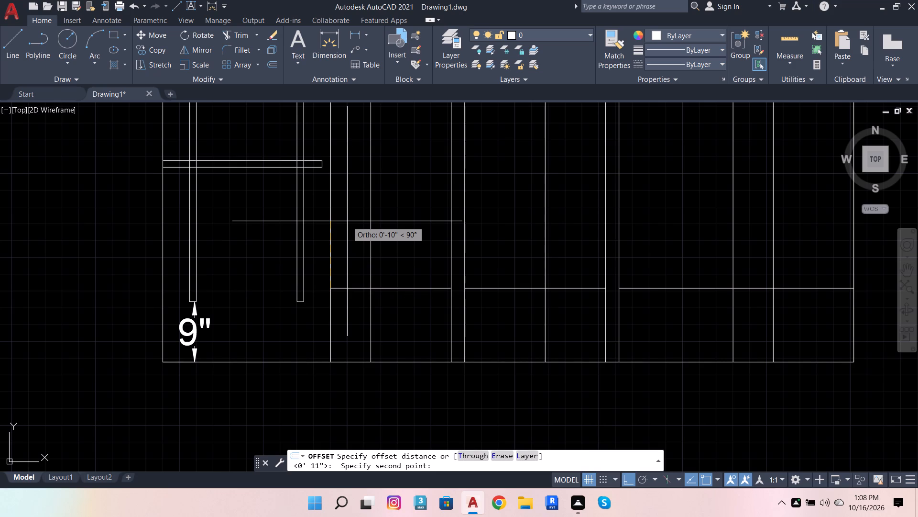
{"action": "key", "text": "8"}
{"action": "key", "text": "Return"}
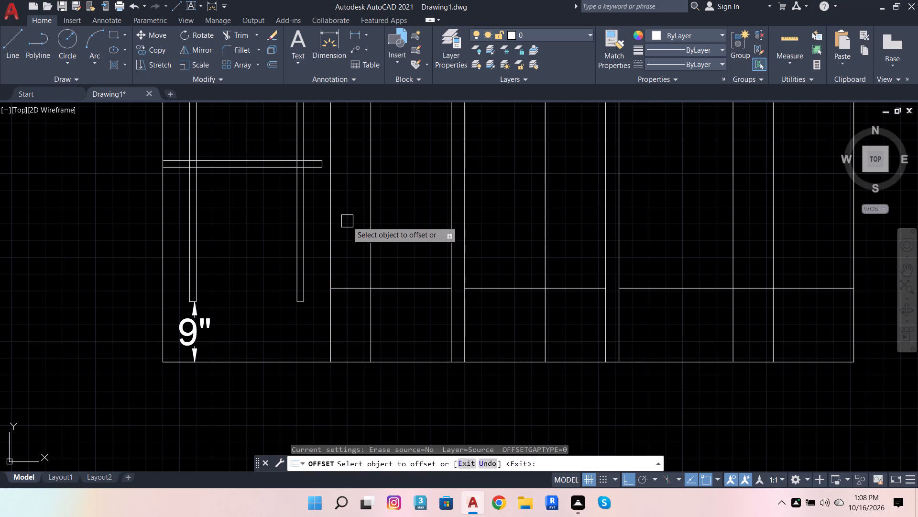
{"action": "left_click", "coordinate": [353, 289]}
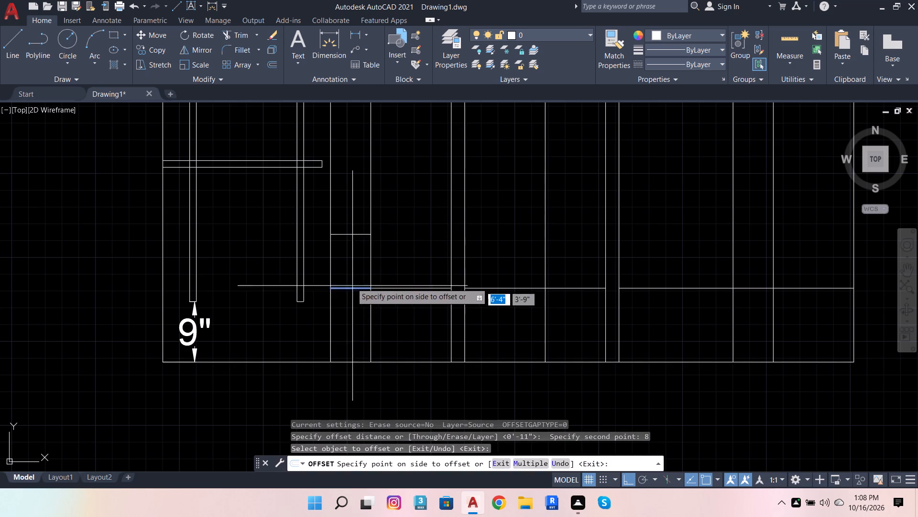
{"action": "left_click", "coordinate": [339, 227]}
{"action": "left_click_drag", "start_coordinate": [386, 283], "coordinate": [386, 277]}
{"action": "left_click", "coordinate": [387, 240]}
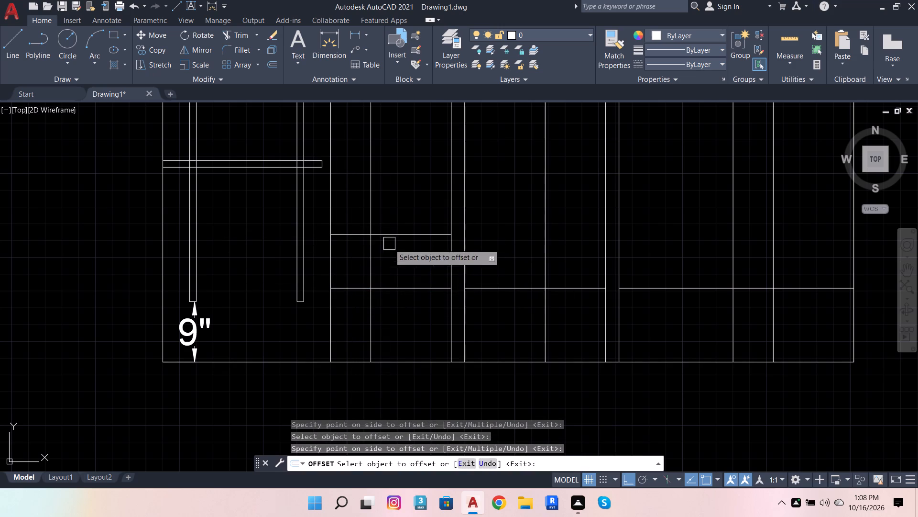
{"action": "left_click_drag", "start_coordinate": [498, 287], "coordinate": [498, 272]}
{"action": "left_click", "coordinate": [497, 218]}
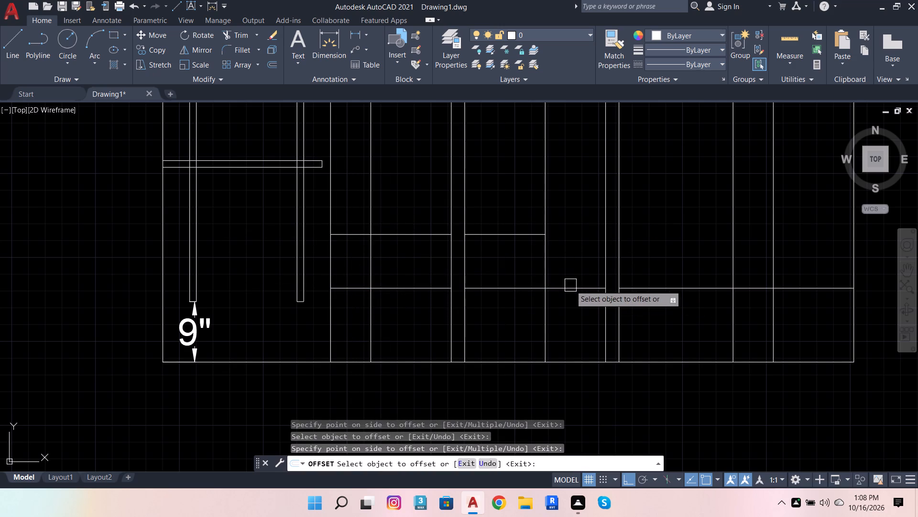
Offset the remaining four horizontal segments upward by the same 8" out to the unit's right edge.
{"action": "left_click", "coordinate": [570, 285]}
{"action": "left_click_drag", "start_coordinate": [574, 228], "coordinate": [576, 233]}
{"action": "left_click_drag", "start_coordinate": [648, 288], "coordinate": [649, 274]}
{"action": "left_click", "coordinate": [656, 239]}
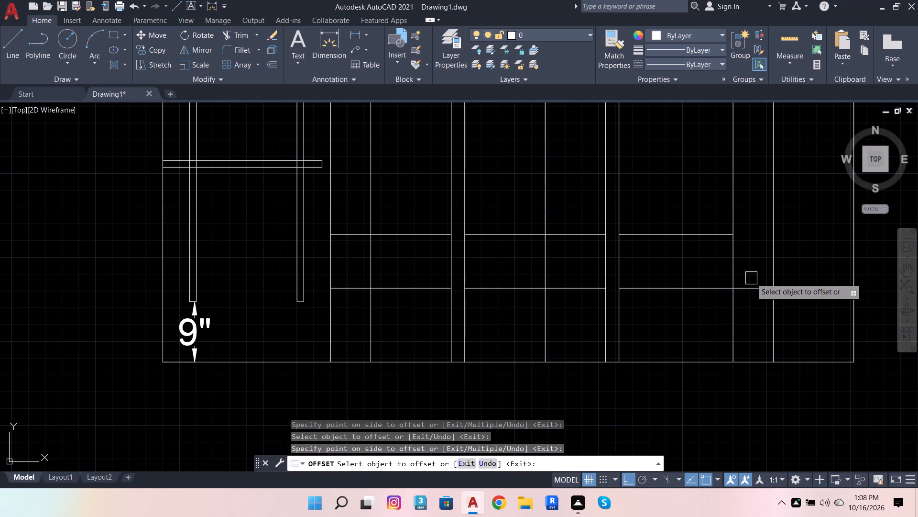
{"action": "left_click", "coordinate": [754, 284]}
{"action": "left_click", "coordinate": [748, 253]}
{"action": "left_click_drag", "start_coordinate": [793, 287], "coordinate": [793, 282]}
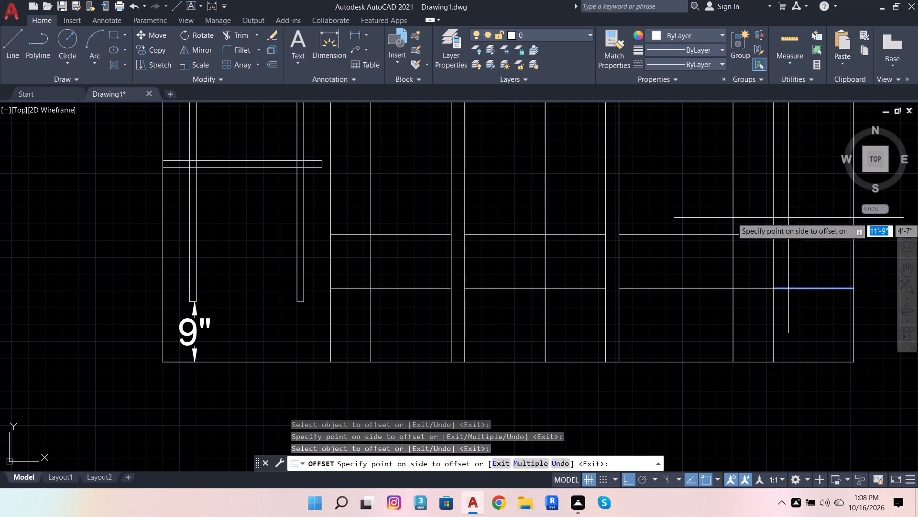
{"action": "left_click", "coordinate": [788, 216]}
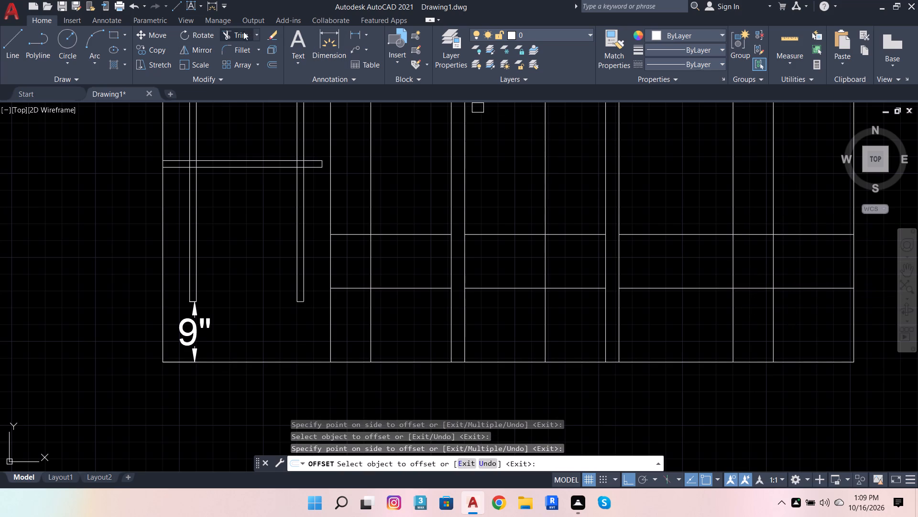
Extend both rows of horizontal segments across the adjoining unit's two narrow 2" gaps so each row runs continuously.
{"action": "left_click", "coordinate": [243, 32]}
{"action": "left_click", "coordinate": [505, 238], "text": "shift"}
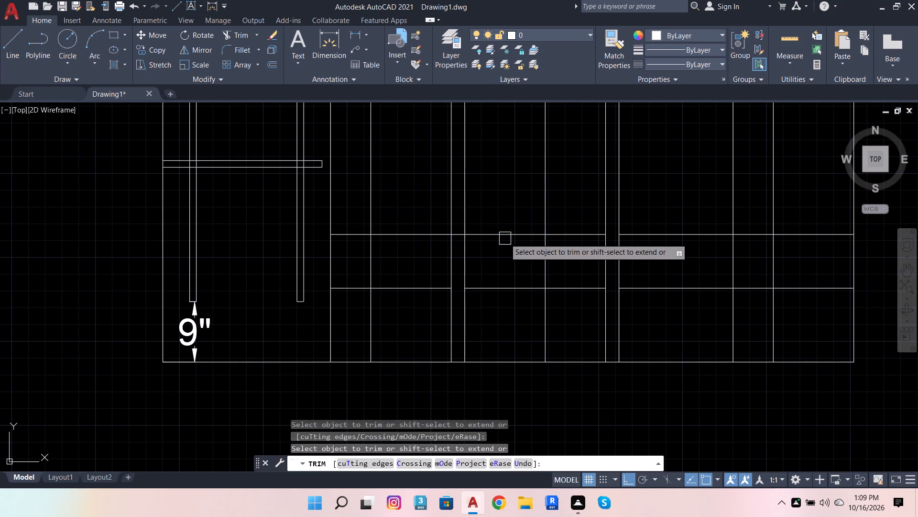
{"action": "left_click", "coordinate": [501, 290], "text": "shift"}
{"action": "left_click", "coordinate": [574, 233], "text": "shift"}
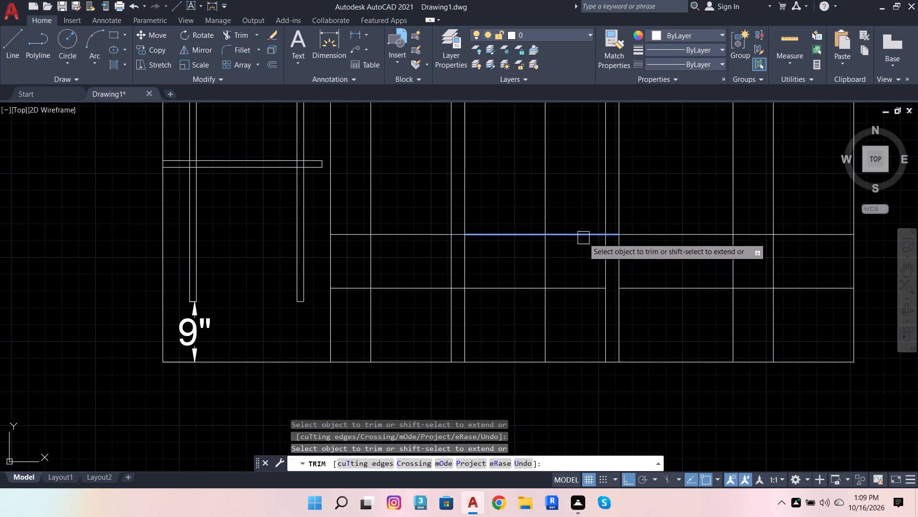
{"action": "left_click_drag", "start_coordinate": [588, 237], "coordinate": [585, 250], "text": "shift"}
{"action": "left_click", "coordinate": [576, 288], "text": "shift"}
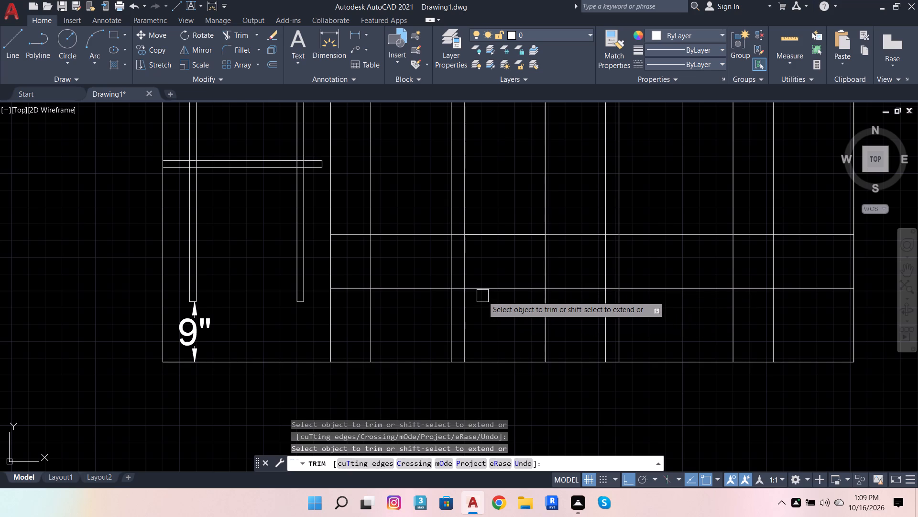
{"action": "key", "text": "Escape"}
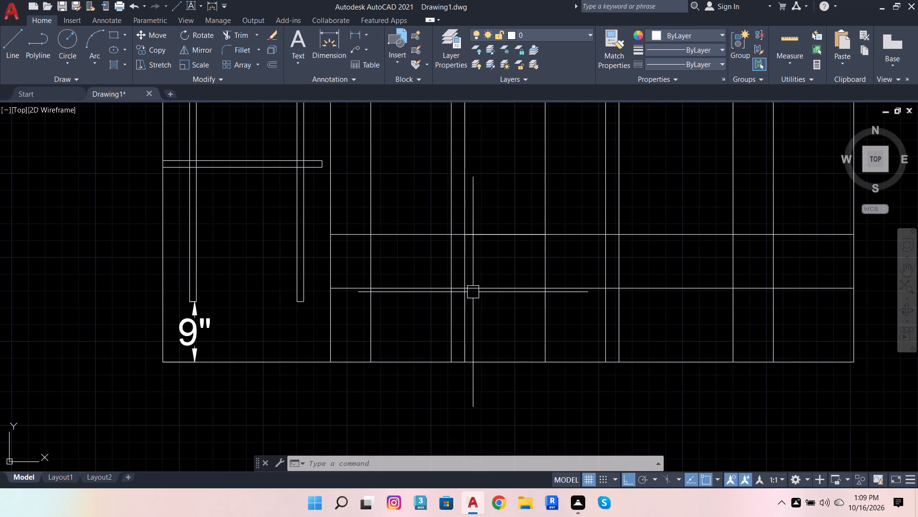
Offset the adjoining unit's right and left edges inward by 3" and end the Offset.
{"action": "scroll", "coordinate": [523, 311], "scroll_direction": "down", "scroll_amount": 1}
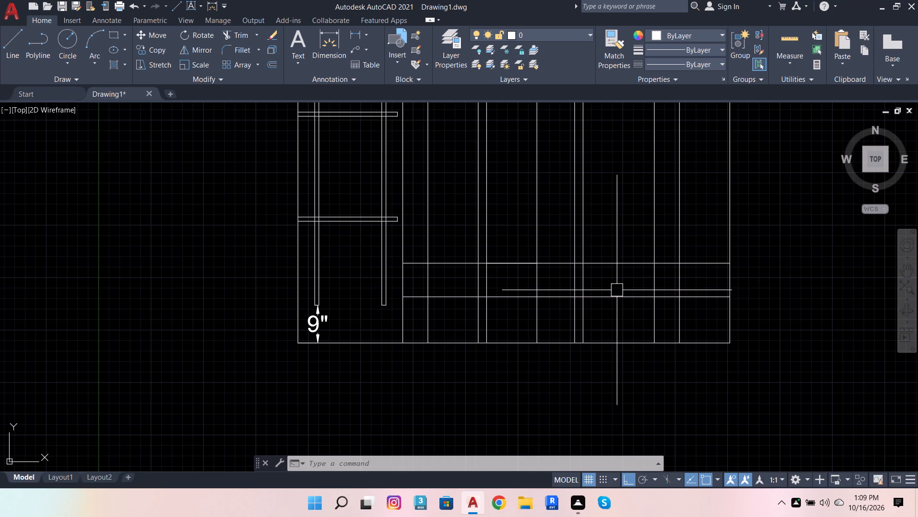
{"action": "scroll", "coordinate": [732, 278], "scroll_direction": "up", "scroll_amount": 1}
{"action": "left_click", "coordinate": [727, 276]}
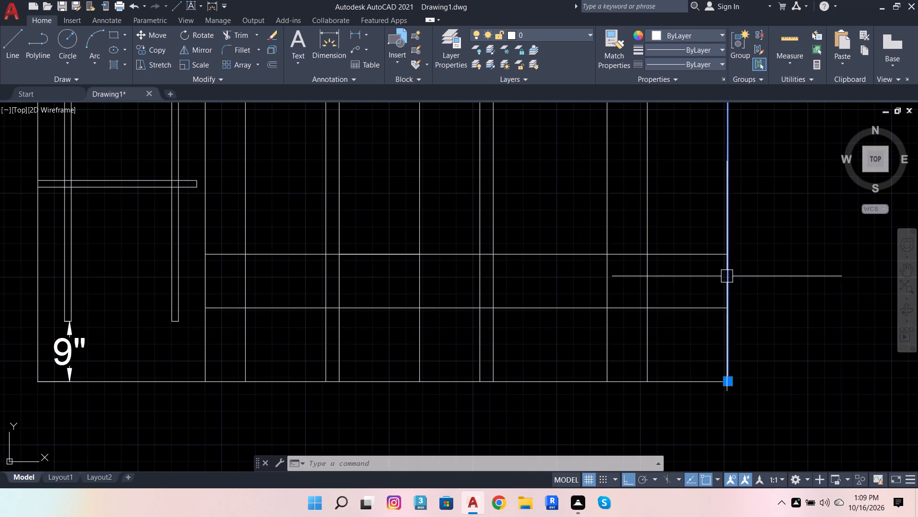
{"action": "left_click", "coordinate": [267, 65]}
{"action": "left_click", "coordinate": [730, 382]}
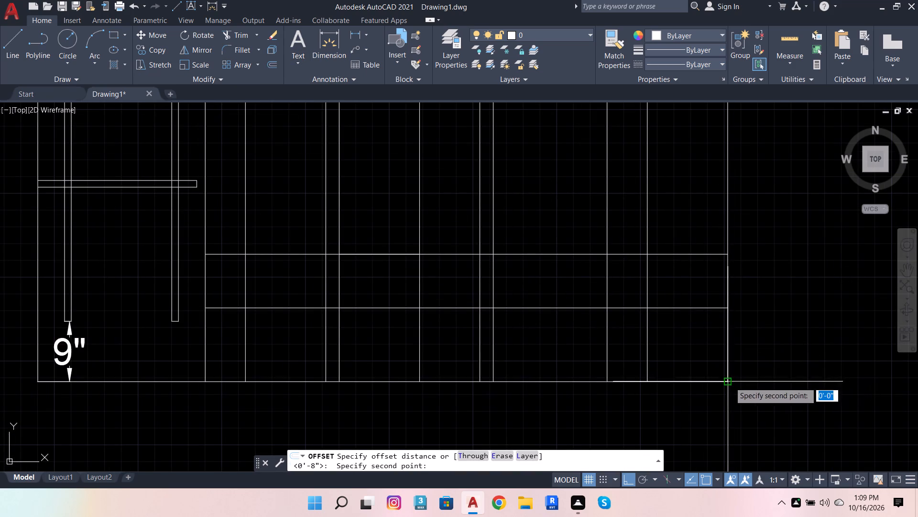
{"action": "key", "text": "3"}
{"action": "key", "text": "Return"}
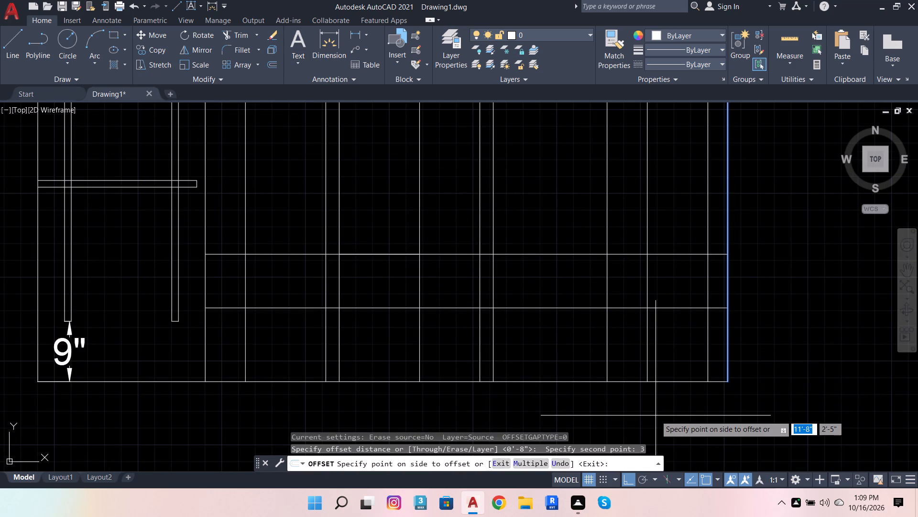
{"action": "left_click", "coordinate": [655, 416]}
{"action": "scroll", "coordinate": [797, 399], "scroll_direction": "down", "scroll_amount": 2}
{"action": "scroll", "coordinate": [568, 382], "scroll_direction": "up", "scroll_amount": 2}
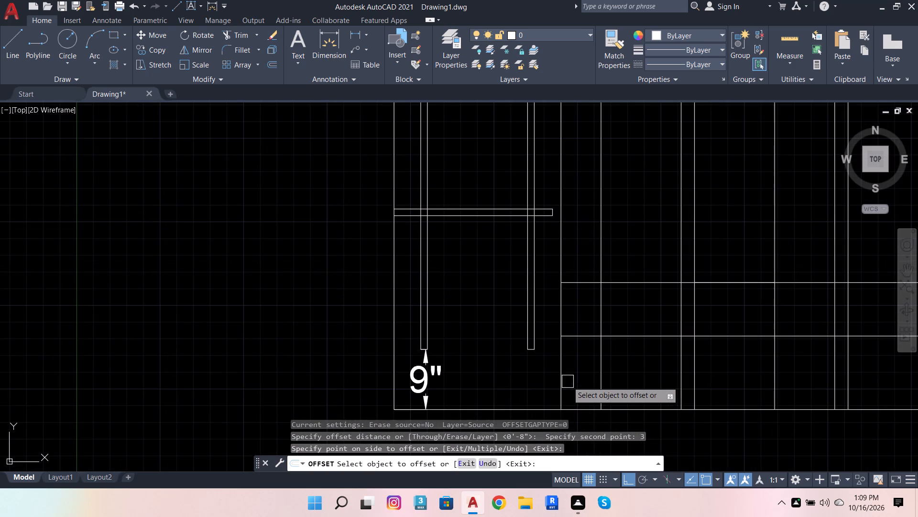
{"action": "left_click", "coordinate": [558, 383]}
{"action": "left_click", "coordinate": [573, 380]}
{"action": "key", "text": "Escape"}
{"action": "key", "text": "Escape"}
{"action": "key", "text": "Escape"}
{"action": "key", "text": "Escape"}
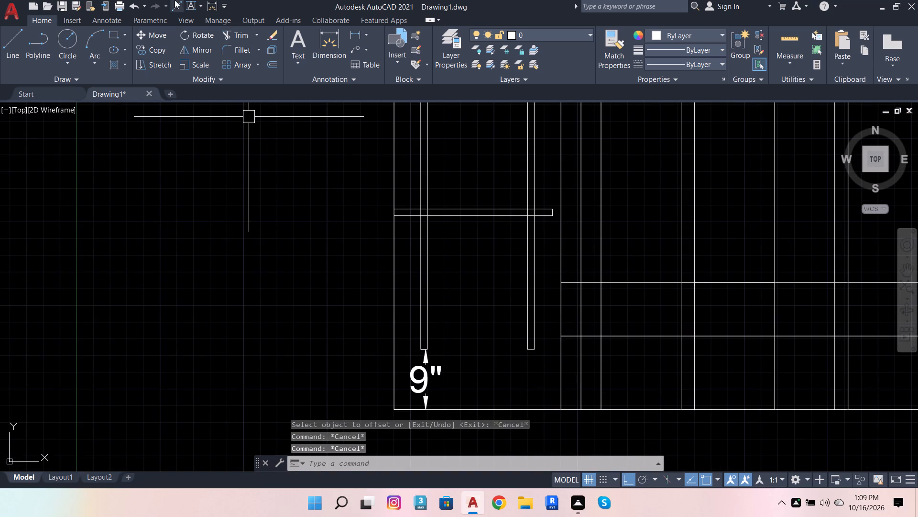
Trim the row ends and the new 3" offset verticals at both sides, leaving a closed rectangle between the two horizontal rows.
{"action": "left_click", "coordinate": [238, 32]}
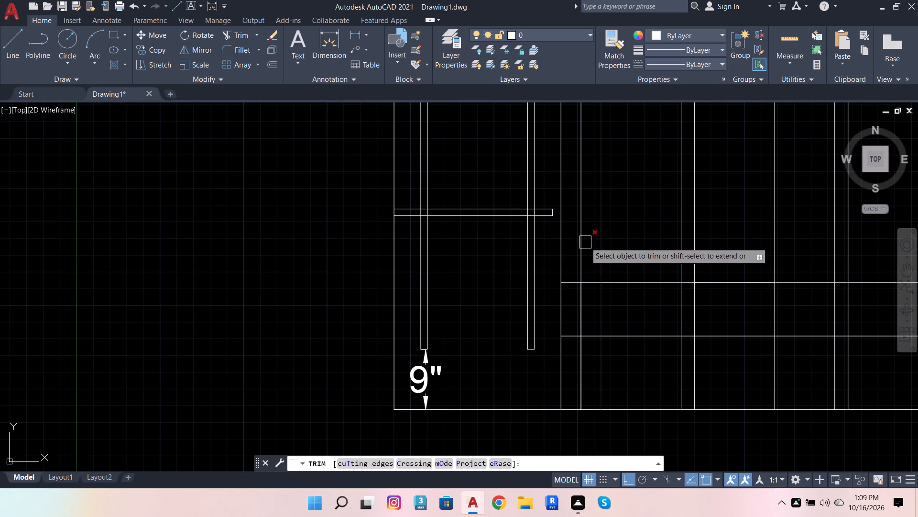
{"action": "left_click", "coordinate": [585, 242]}
{"action": "left_click", "coordinate": [573, 279]}
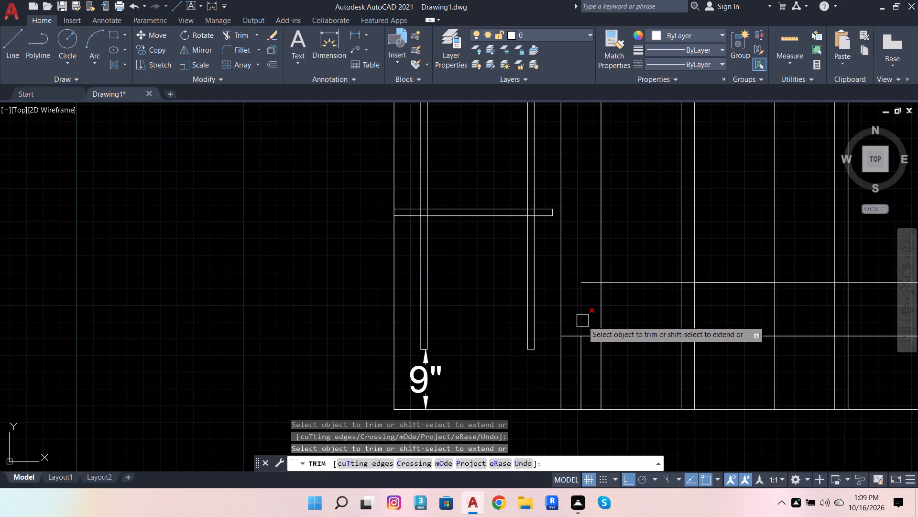
{"action": "left_click_drag", "start_coordinate": [570, 337], "coordinate": [577, 345]}
{"action": "left_click", "coordinate": [580, 352]}
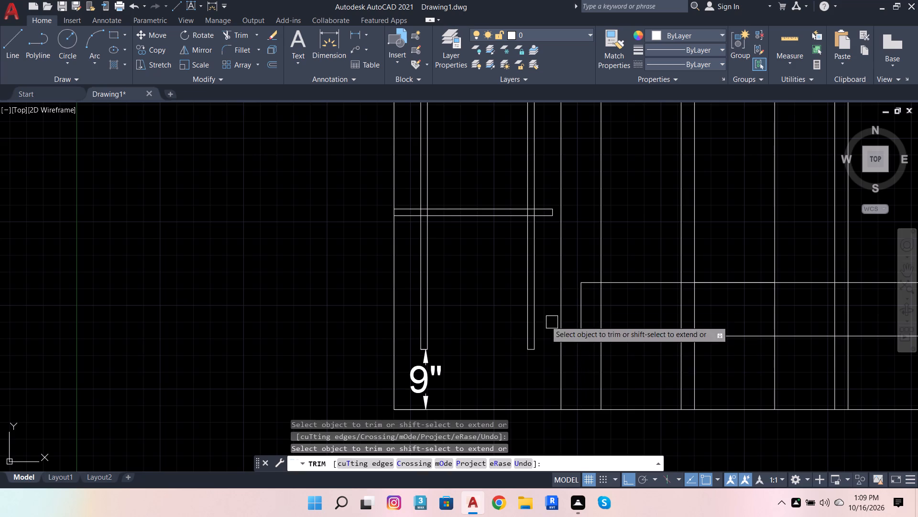
{"action": "scroll", "coordinate": [523, 325], "scroll_direction": "down", "scroll_amount": 3}
{"action": "scroll", "coordinate": [650, 333], "scroll_direction": "up", "scroll_amount": 4}
{"action": "left_click", "coordinate": [667, 197]}
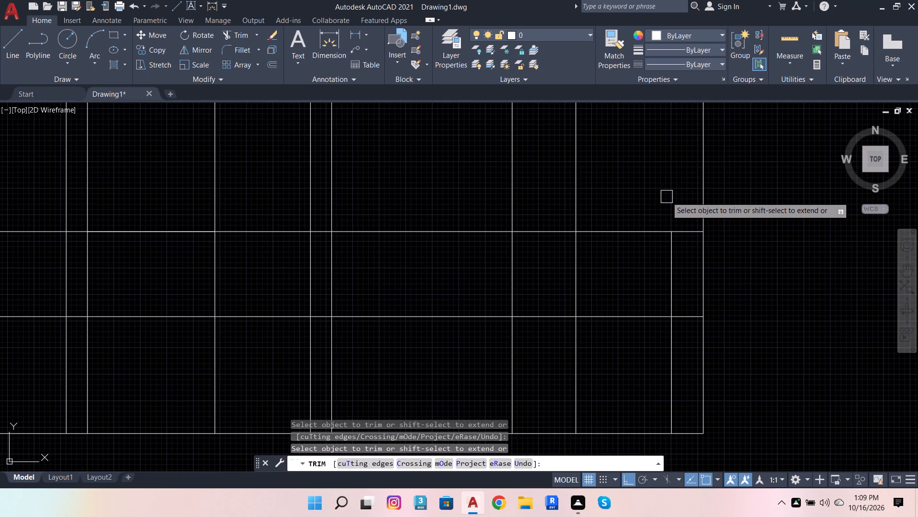
{"action": "left_click", "coordinate": [686, 240]}
{"action": "left_click", "coordinate": [682, 221]}
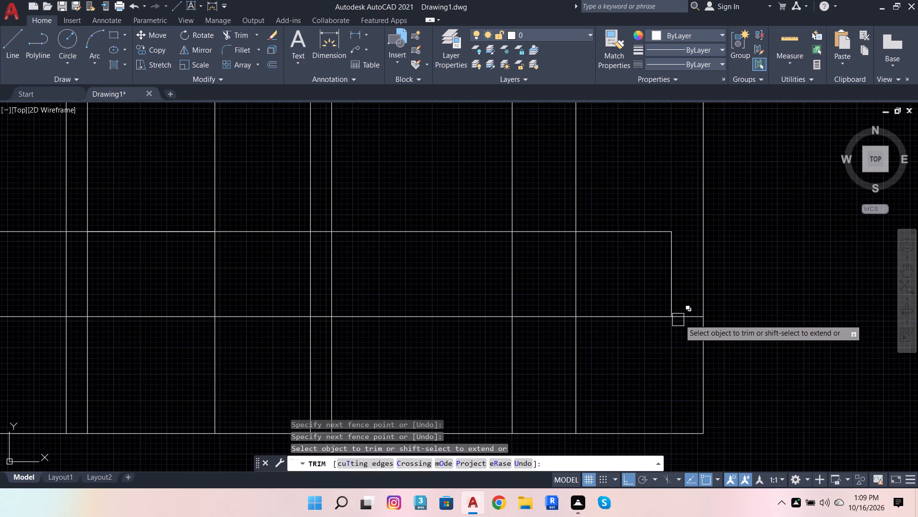
{"action": "left_click_drag", "start_coordinate": [685, 318], "coordinate": [685, 326]}
{"action": "left_click", "coordinate": [668, 347]}
Trim away all the vertical divider pieces crossing the inside of the rectangle with a fence, and end the Trim.
{"action": "scroll", "coordinate": [677, 354], "scroll_direction": "down", "scroll_amount": 2}
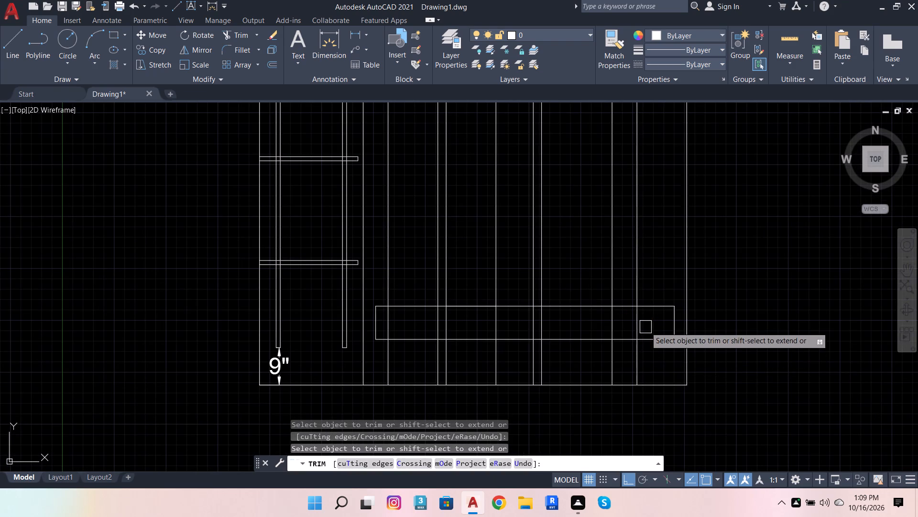
{"action": "left_click", "coordinate": [652, 324]}
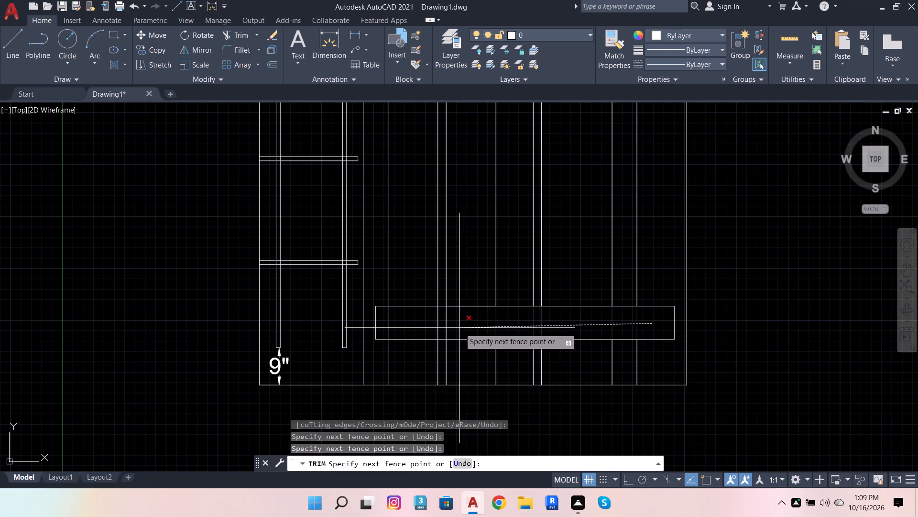
{"action": "left_click", "coordinate": [382, 328]}
{"action": "key", "text": "Escape"}
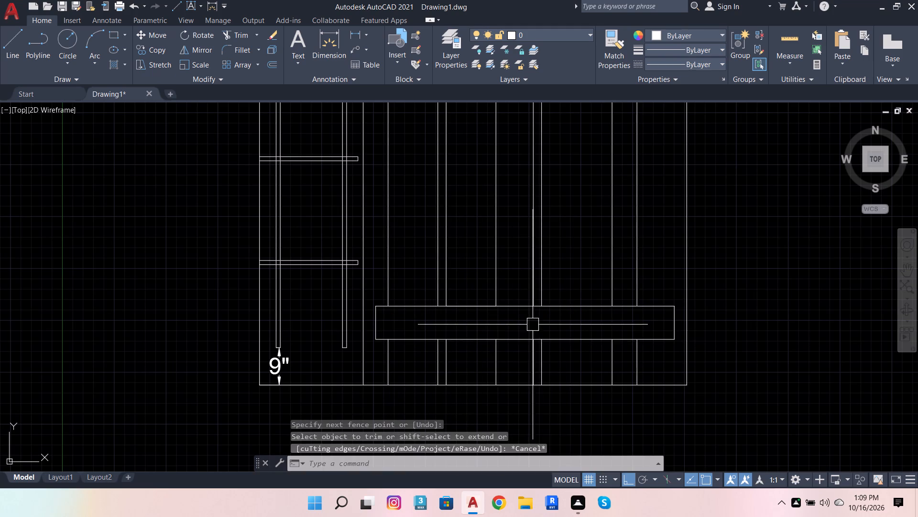
Select all the segments of the rectangle's outline and join them into one polyline.
{"action": "scroll", "coordinate": [377, 310], "scroll_direction": "up", "scroll_amount": 2}
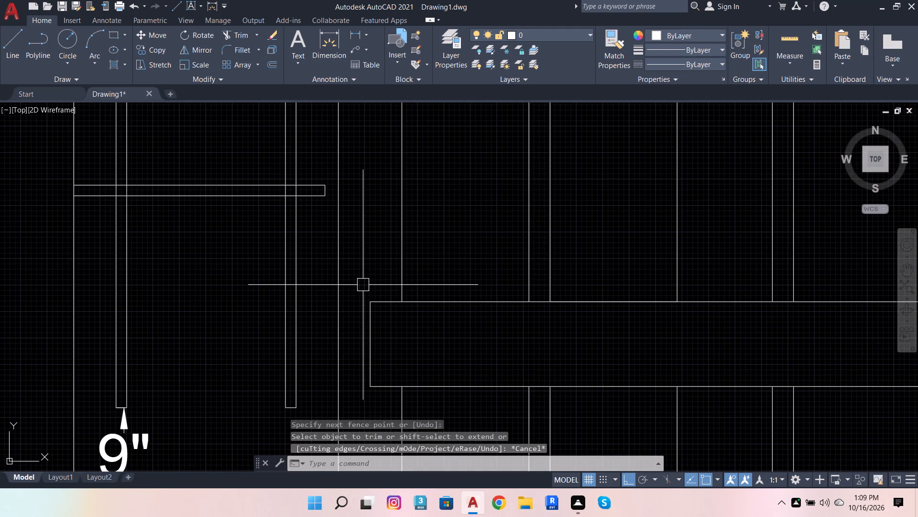
{"action": "left_click", "coordinate": [362, 285]}
{"action": "scroll", "coordinate": [365, 286], "scroll_direction": "down", "scroll_amount": 2}
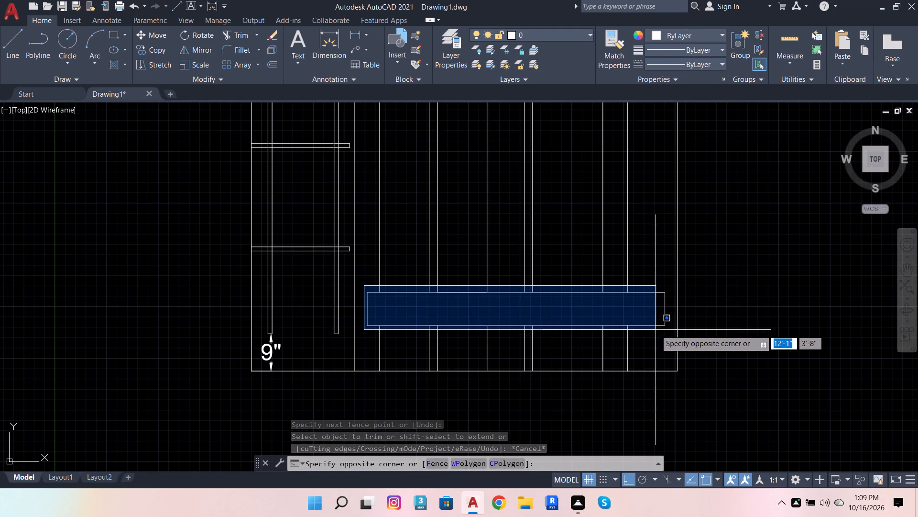
{"action": "left_click", "coordinate": [669, 333]}
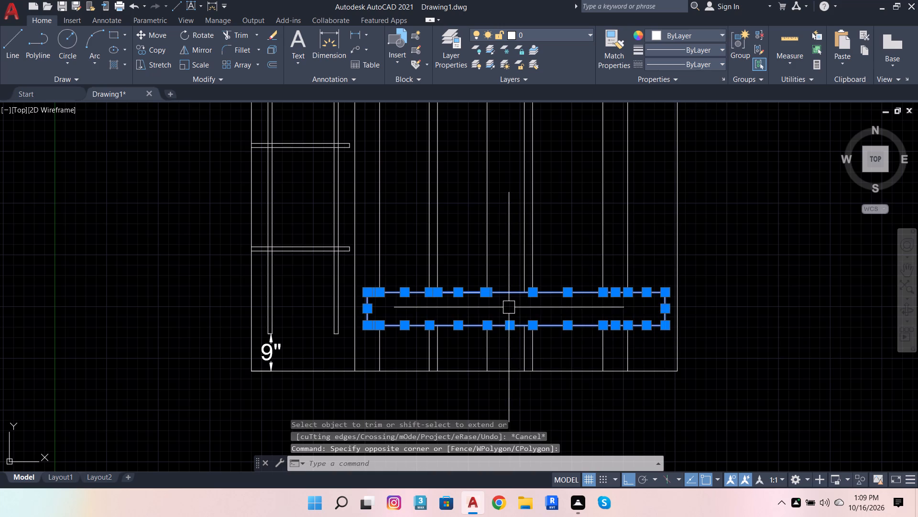
{"action": "scroll", "coordinate": [509, 307], "scroll_direction": "up", "scroll_amount": 2}
{"action": "key", "text": "j"}
{"action": "key", "text": "Return"}
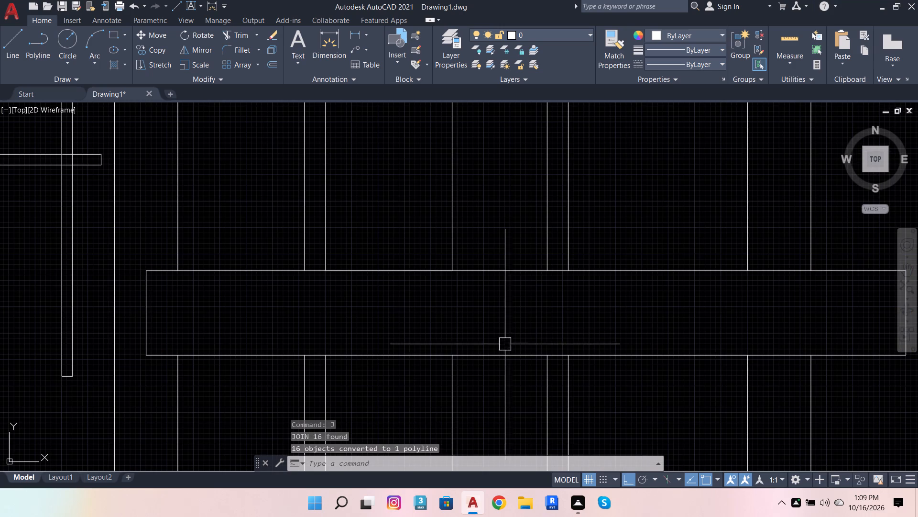
Offset the joined rectangle polyline inward by 0.6" and end the Offset.
{"action": "left_click", "coordinate": [499, 360]}
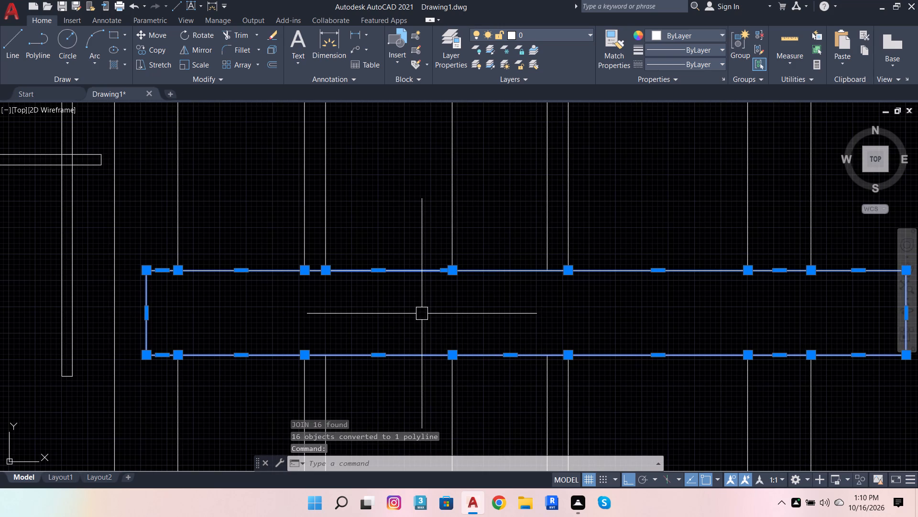
{"action": "key", "text": "o"}
{"action": "key", "text": "Return"}
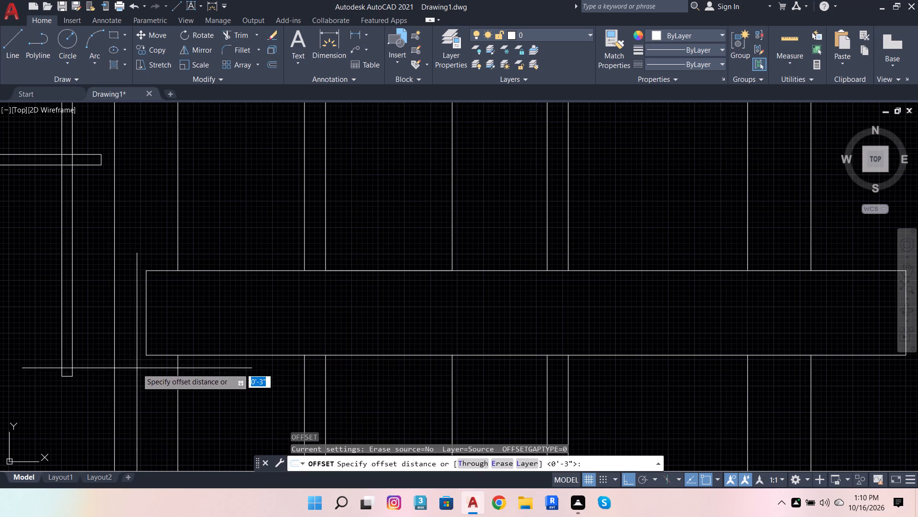
{"action": "left_click", "coordinate": [152, 356]}
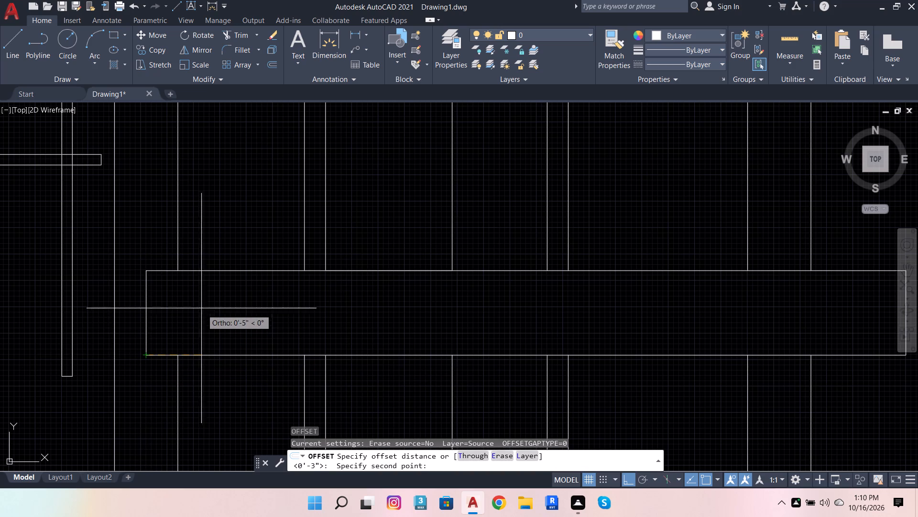
{"action": "type", "text": ".6"}
{"action": "key", "text": "Return"}
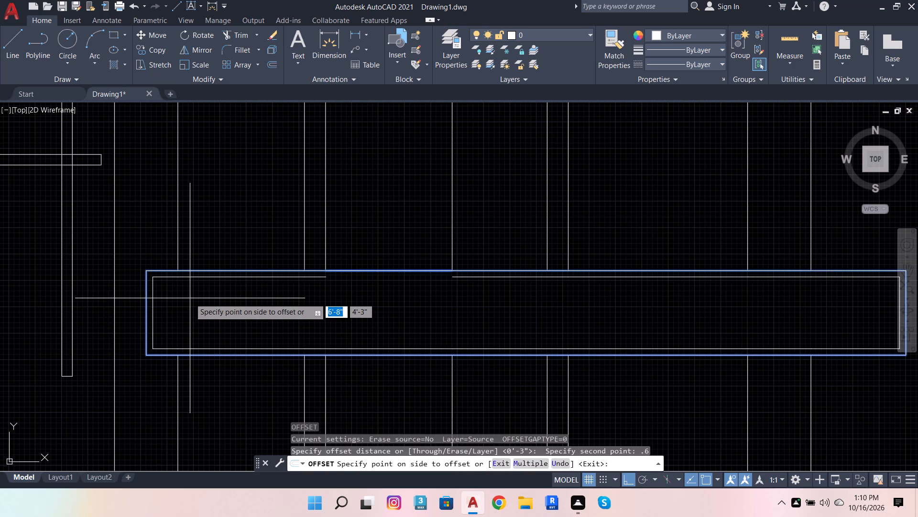
{"action": "left_click", "coordinate": [189, 298]}
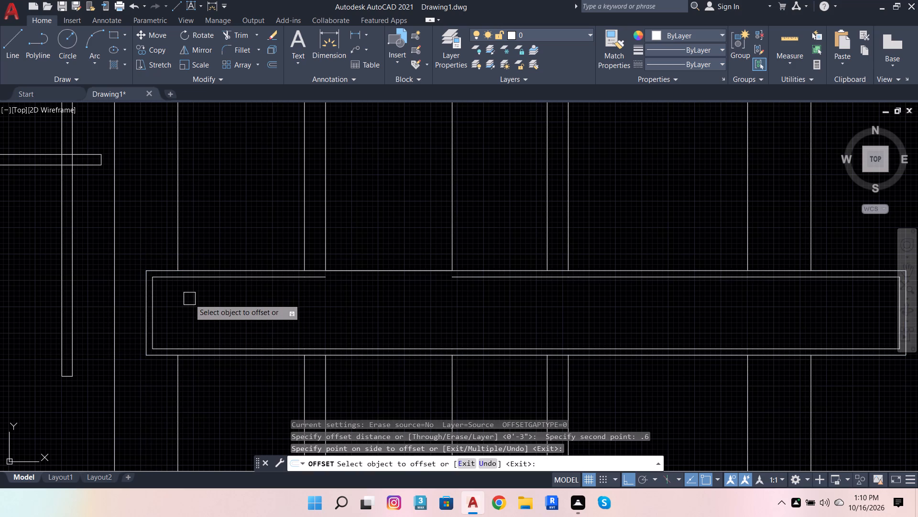
{"action": "key", "text": "Escape"}
{"action": "key", "text": "Escape"}
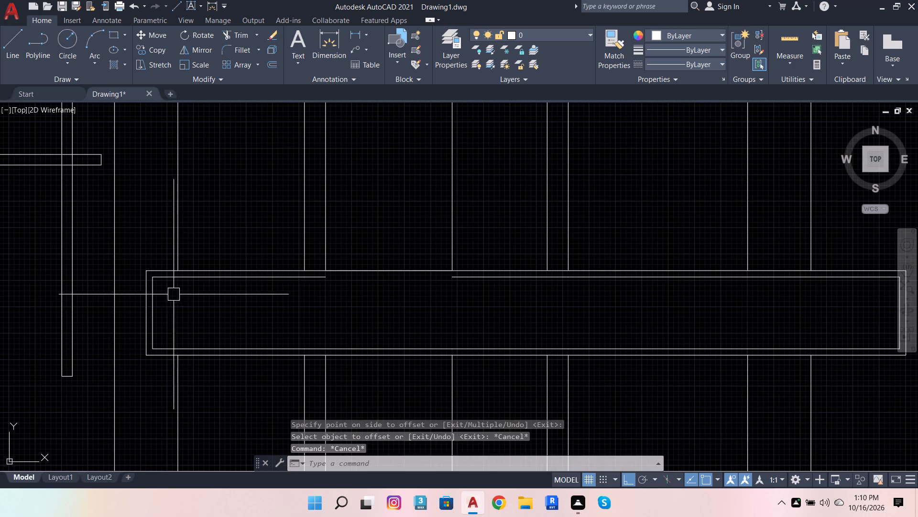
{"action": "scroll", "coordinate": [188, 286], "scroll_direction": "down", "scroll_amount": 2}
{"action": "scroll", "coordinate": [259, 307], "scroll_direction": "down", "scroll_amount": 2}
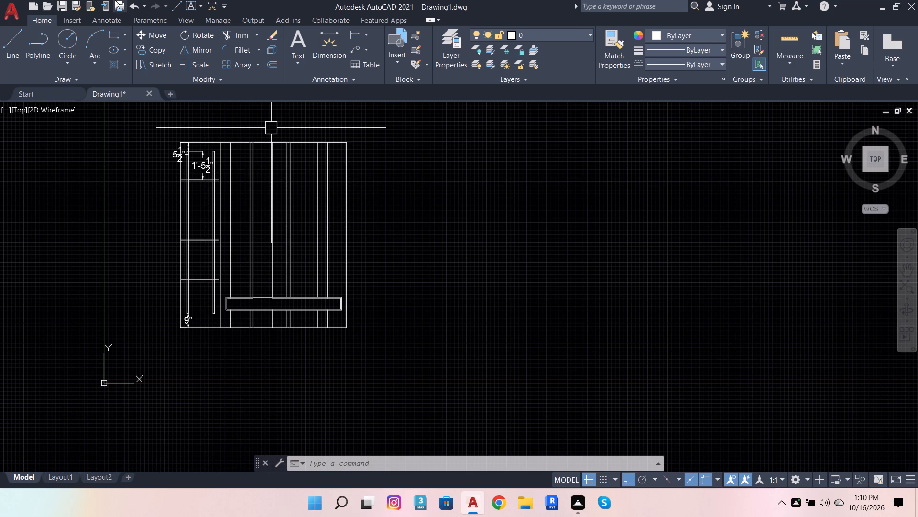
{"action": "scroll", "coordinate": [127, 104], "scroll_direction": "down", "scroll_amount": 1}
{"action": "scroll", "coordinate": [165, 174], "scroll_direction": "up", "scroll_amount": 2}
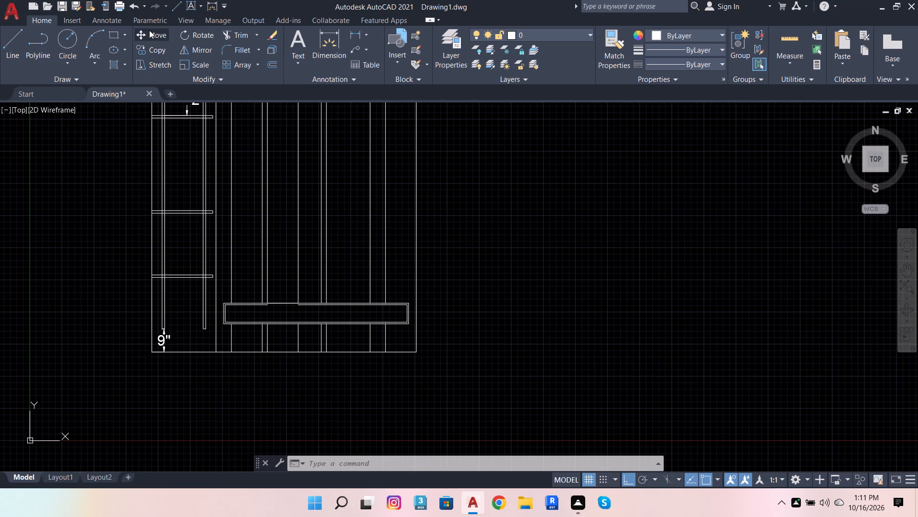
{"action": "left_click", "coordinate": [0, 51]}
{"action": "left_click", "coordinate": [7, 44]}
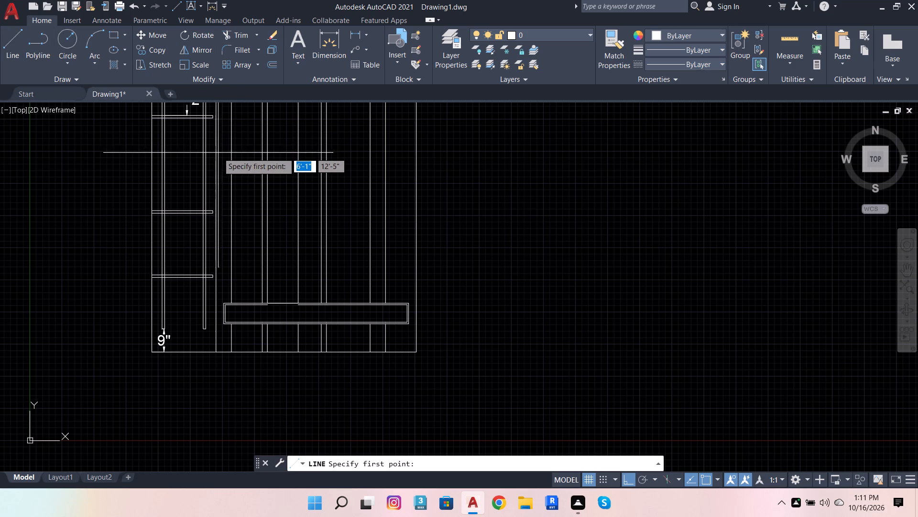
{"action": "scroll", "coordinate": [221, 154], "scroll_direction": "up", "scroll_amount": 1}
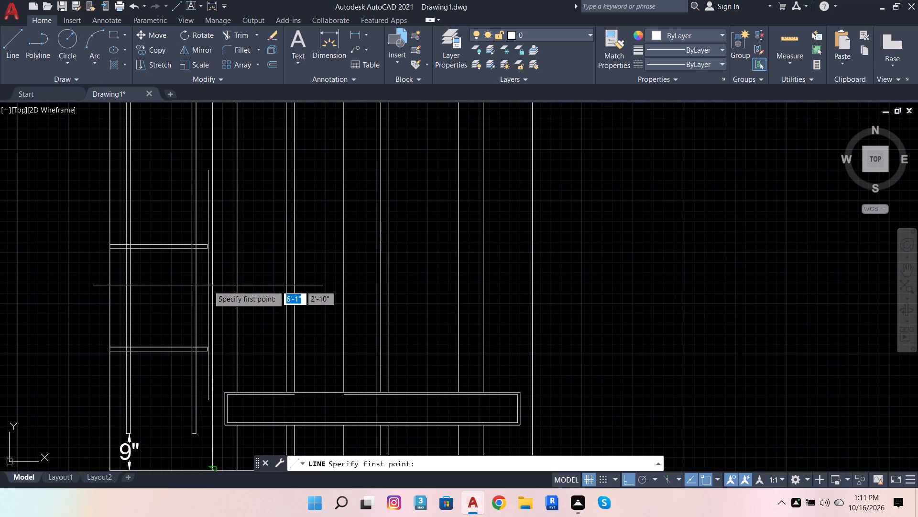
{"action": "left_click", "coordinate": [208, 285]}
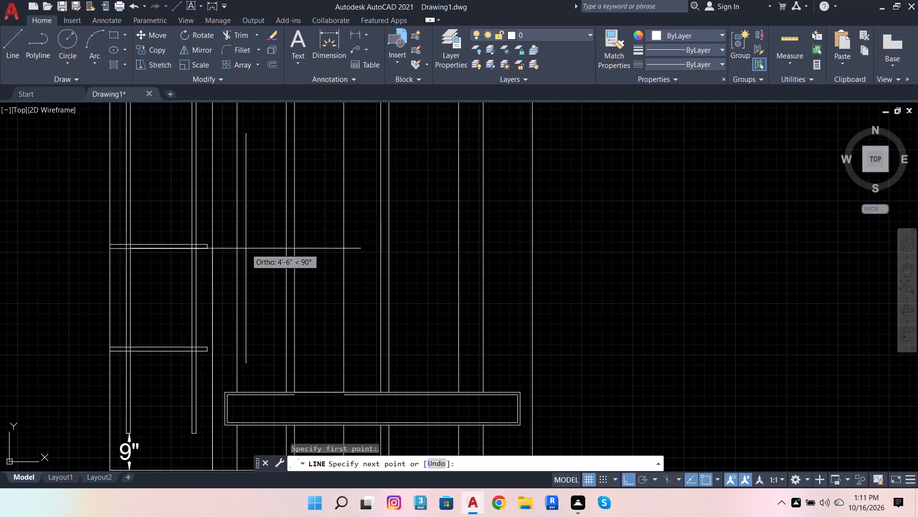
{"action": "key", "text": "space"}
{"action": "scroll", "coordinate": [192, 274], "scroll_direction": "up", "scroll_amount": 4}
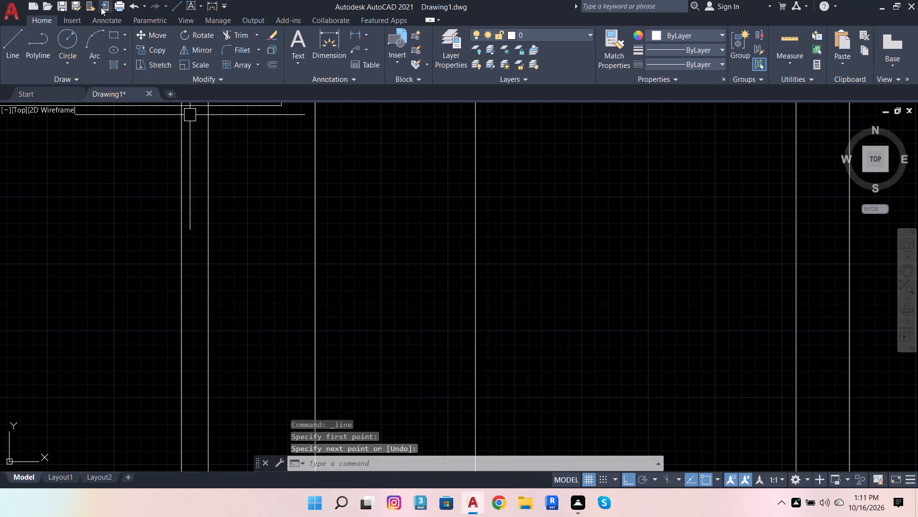
Draw a horizontal line across the divided unit's vertical dividers, above the framed rectangular panel.
{"action": "left_click", "coordinate": [15, 36]}
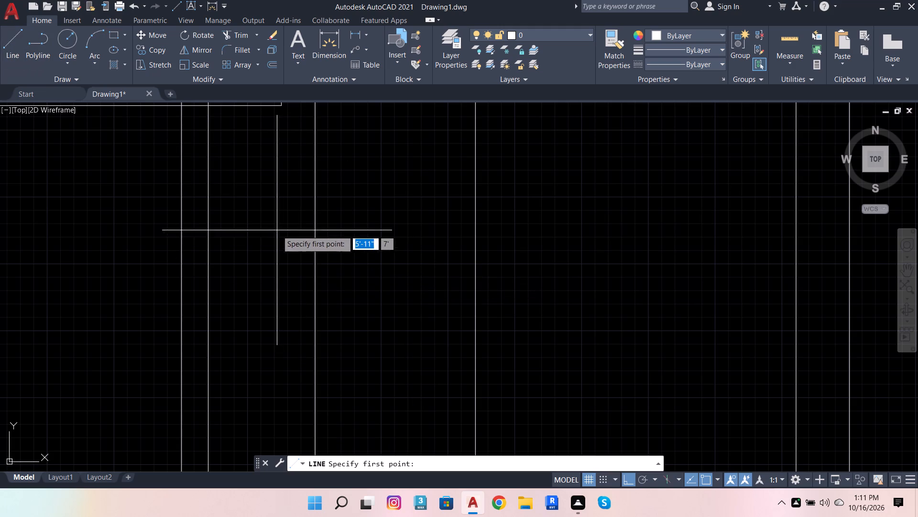
{"action": "left_click", "coordinate": [274, 229]}
{"action": "scroll", "coordinate": [402, 249], "scroll_direction": "down", "scroll_amount": 3}
{"action": "scroll", "coordinate": [547, 267], "scroll_direction": "down", "scroll_amount": 2}
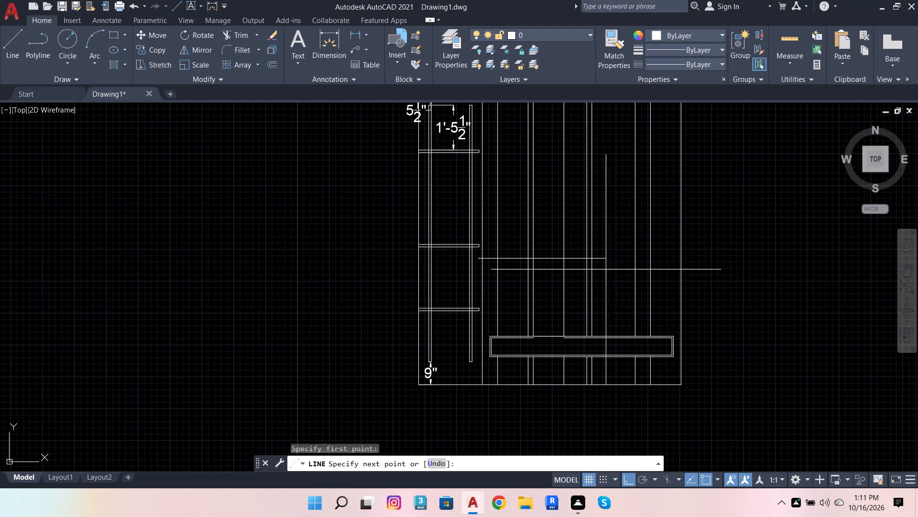
{"action": "left_click", "coordinate": [670, 264]}
{"action": "key", "text": "Escape"}
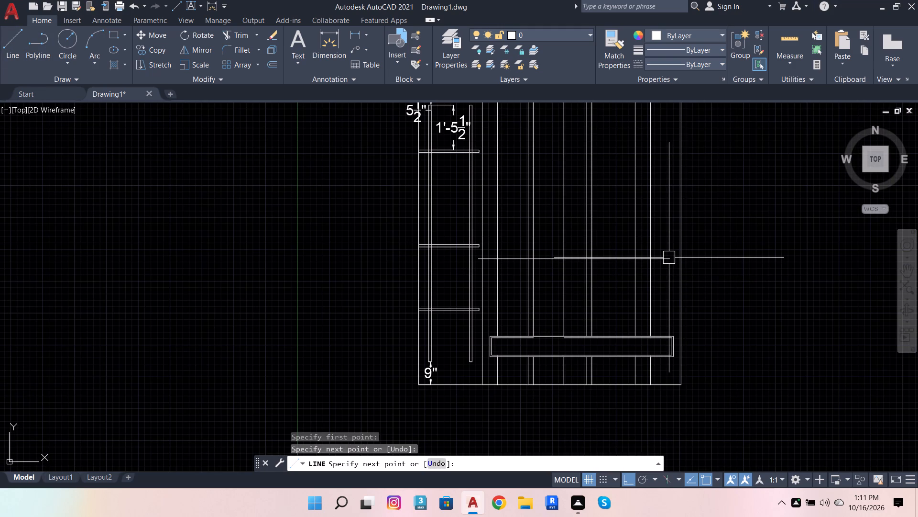
Offset the new horizontal line upward by 3'.
{"action": "left_click", "coordinate": [667, 256]}
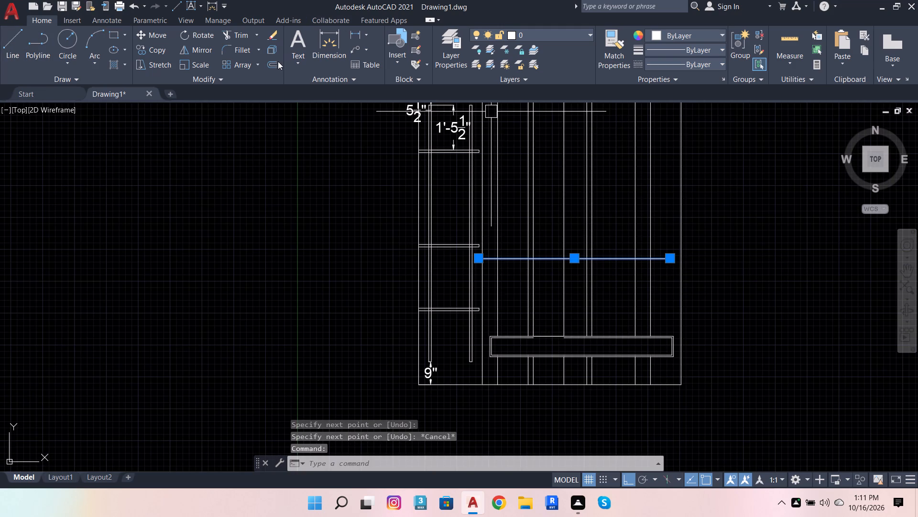
{"action": "left_click", "coordinate": [278, 61]}
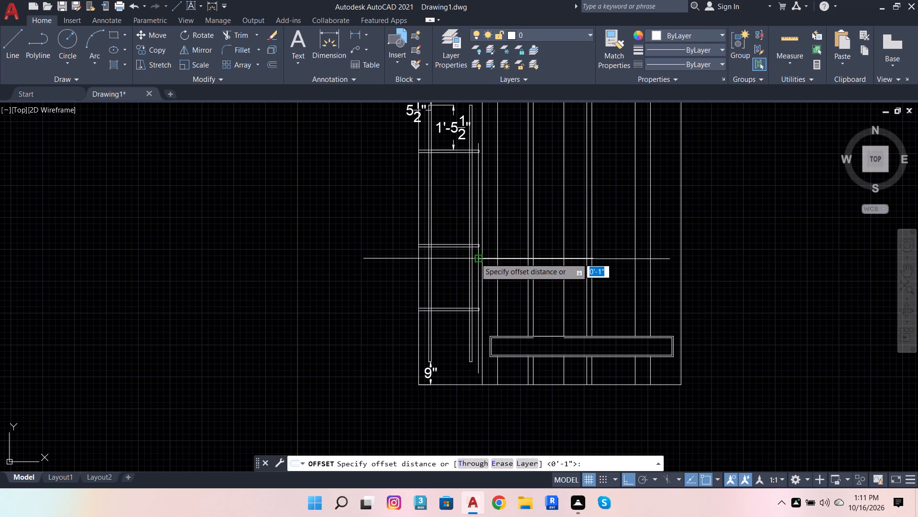
{"action": "left_click", "coordinate": [475, 258]}
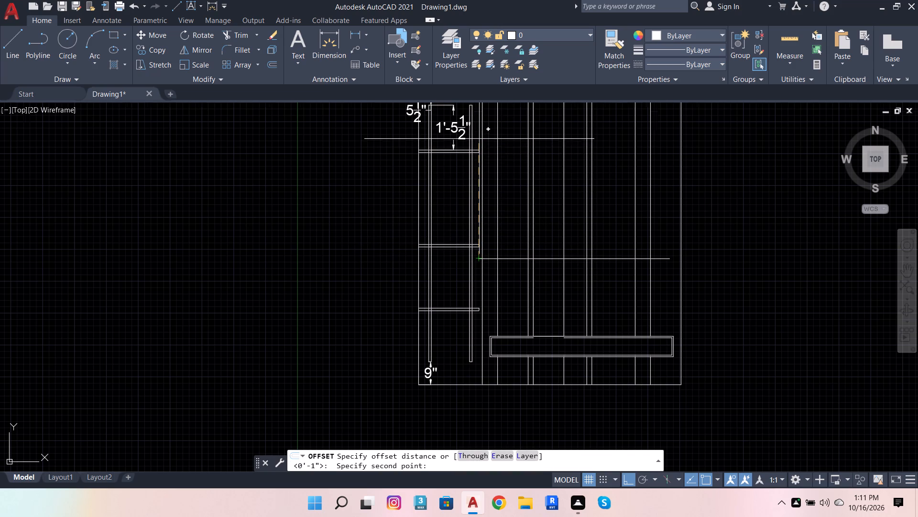
{"action": "scroll", "coordinate": [479, 139], "scroll_direction": "up", "scroll_amount": 1}
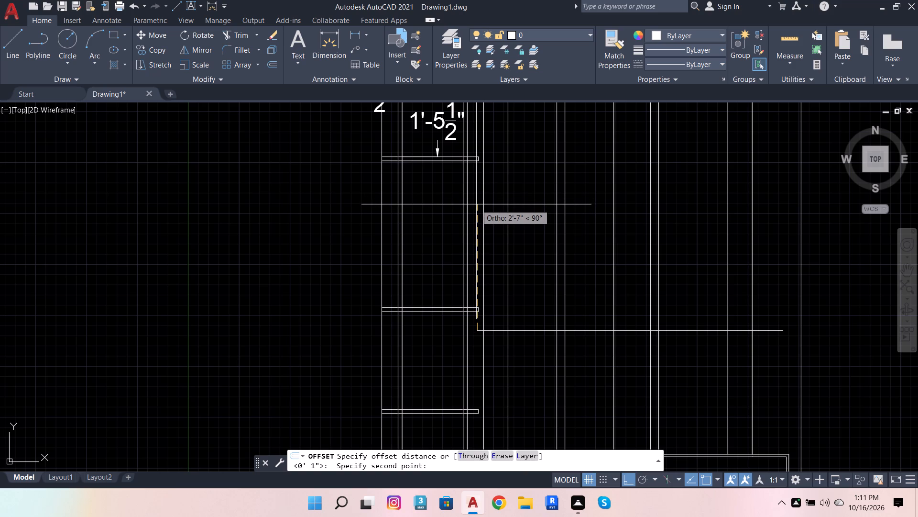
{"action": "type", "text": "3'"}
{"action": "key", "text": "Return"}
{"action": "left_click", "coordinate": [476, 204]}
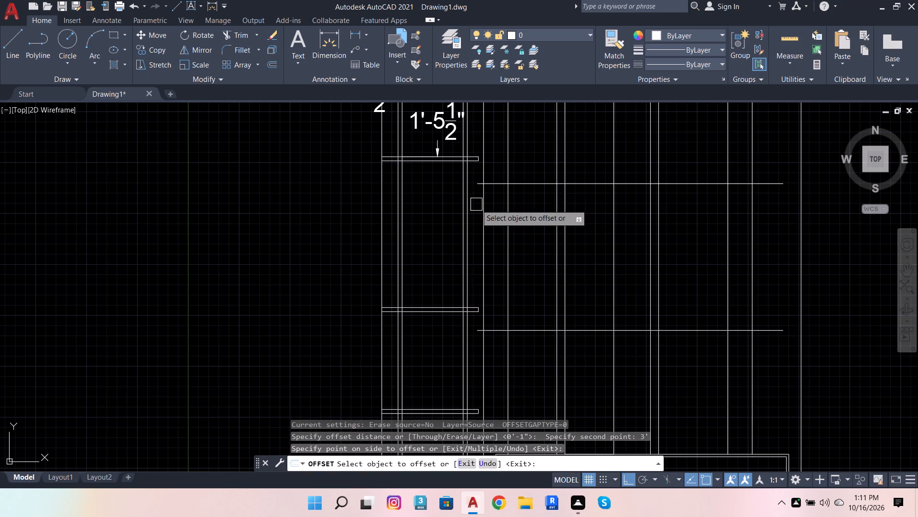
Offset the upper horizontal line downward and the lower one upward by 2" each, and end the Offset.
{"action": "left_click", "coordinate": [273, 64]}
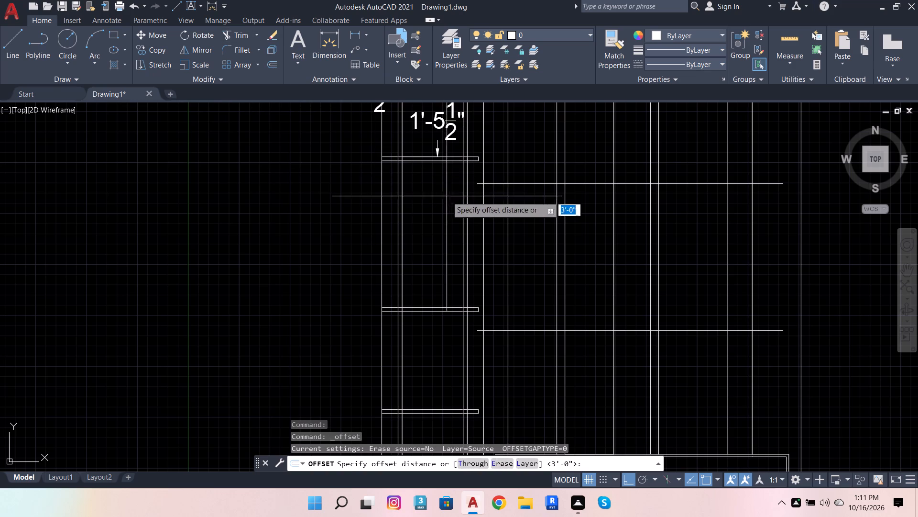
{"action": "left_click", "coordinate": [475, 183]}
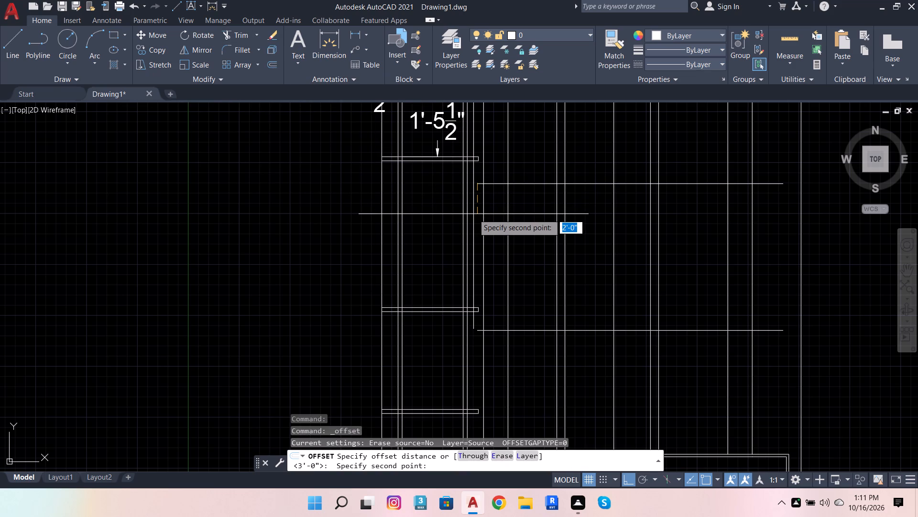
{"action": "key", "text": "2"}
{"action": "key", "text": "Return"}
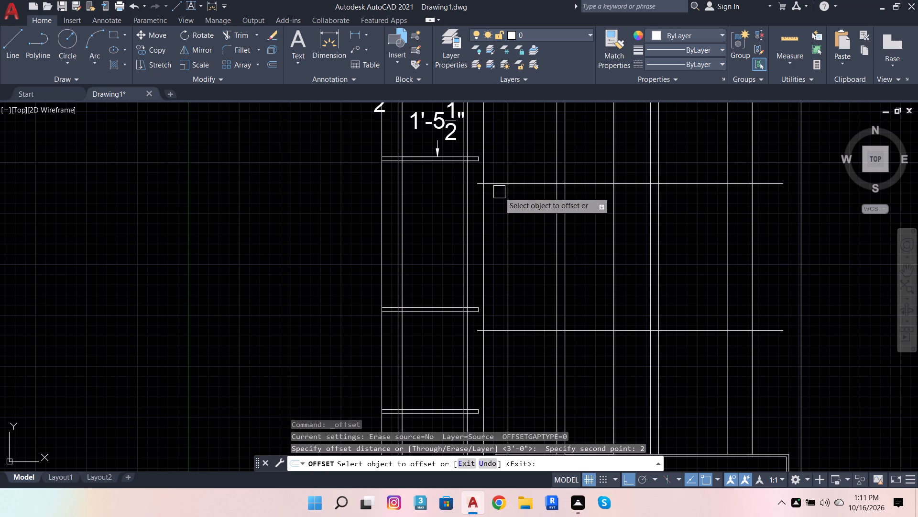
{"action": "left_click_drag", "start_coordinate": [499, 183], "coordinate": [496, 205]}
{"action": "left_click", "coordinate": [495, 224]}
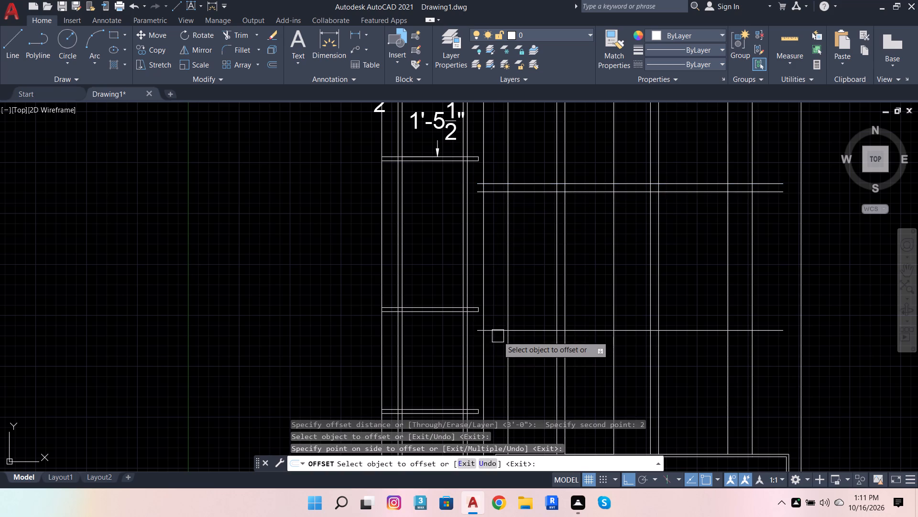
{"action": "scroll", "coordinate": [498, 336], "scroll_direction": "up", "scroll_amount": 2}
{"action": "left_click_drag", "start_coordinate": [498, 330], "coordinate": [498, 325]}
{"action": "left_click", "coordinate": [500, 280]}
{"action": "scroll", "coordinate": [451, 333], "scroll_direction": "down", "scroll_amount": 2}
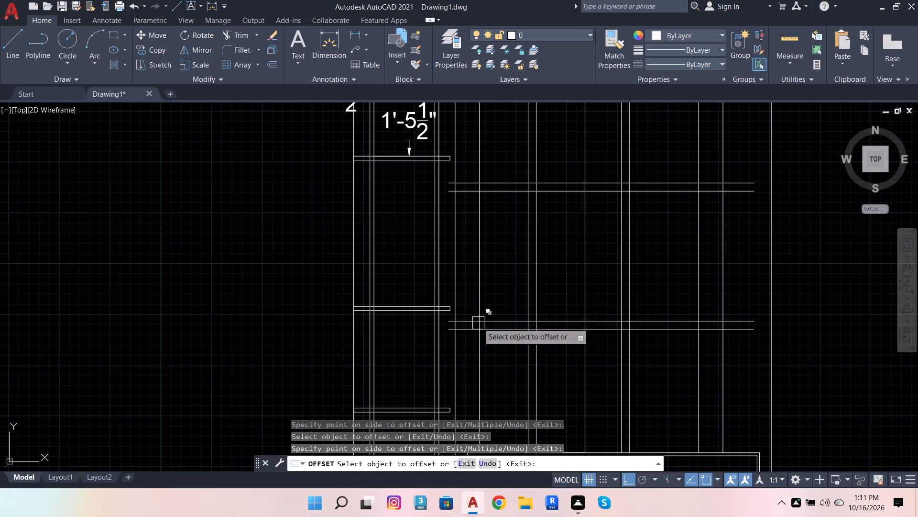
{"action": "key", "text": "Escape"}
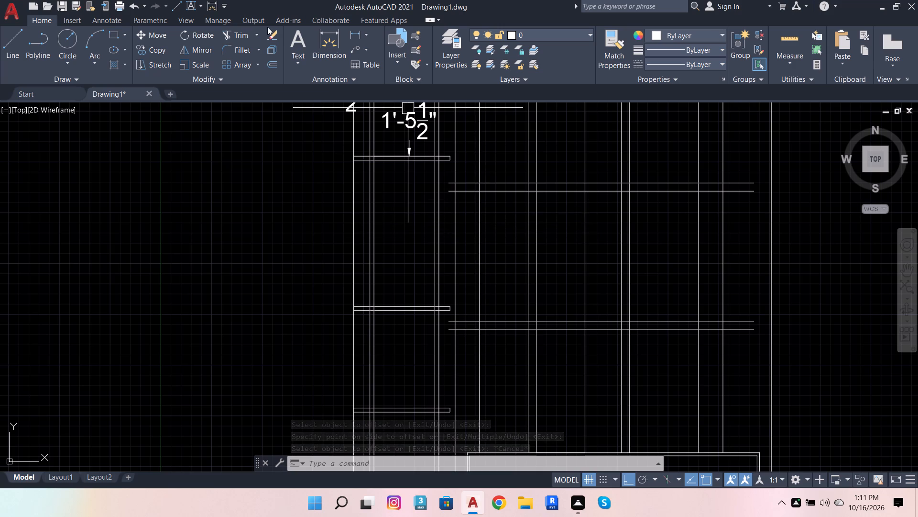
Trim away all the vertical divider pieces crossing the open area between the two double horizontal rows.
{"action": "left_click", "coordinate": [225, 33]}
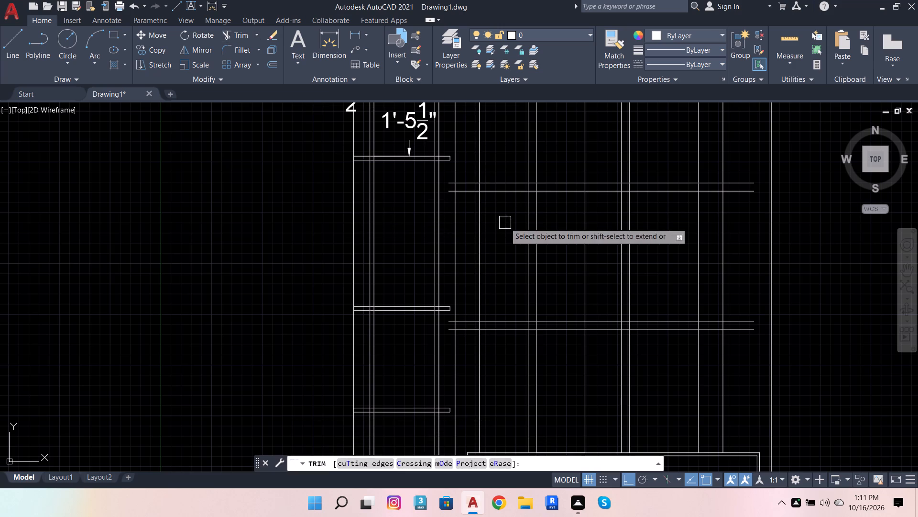
{"action": "left_click", "coordinate": [461, 230]}
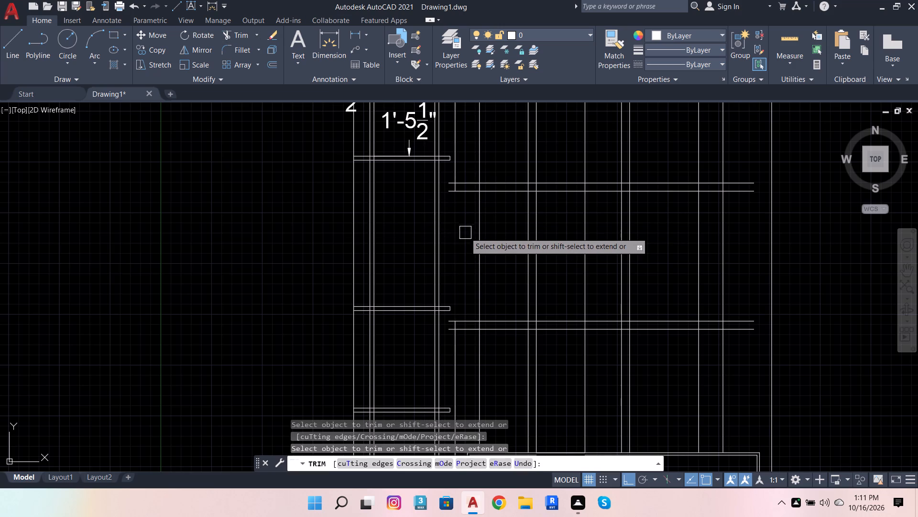
{"action": "left_click", "coordinate": [465, 233]}
{"action": "left_click", "coordinate": [726, 248]}
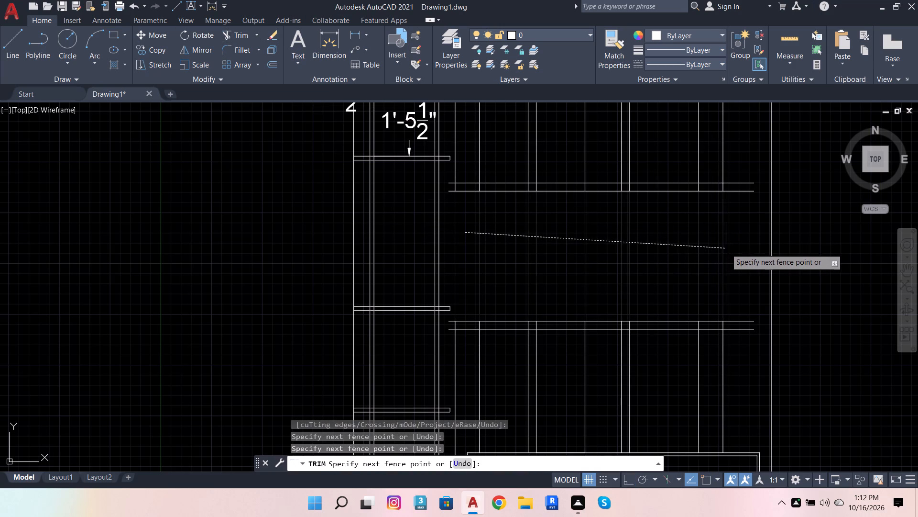
Trim the divider pieces inside both 2" horizontal strips using fences, and end the Trim.
{"action": "scroll", "coordinate": [721, 183], "scroll_direction": "up", "scroll_amount": 3}
{"action": "left_click", "coordinate": [748, 198]}
{"action": "scroll", "coordinate": [626, 196], "scroll_direction": "down", "scroll_amount": 2}
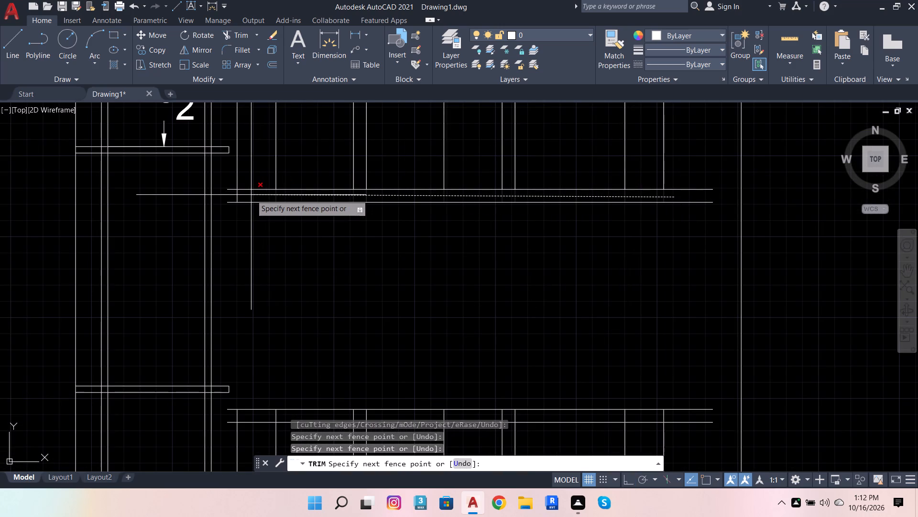
{"action": "left_click", "coordinate": [234, 198]}
{"action": "scroll", "coordinate": [485, 217], "scroll_direction": "down", "scroll_amount": 1}
{"action": "scroll", "coordinate": [575, 227], "scroll_direction": "down", "scroll_amount": 1}
{"action": "scroll", "coordinate": [599, 336], "scroll_direction": "up", "scroll_amount": 2}
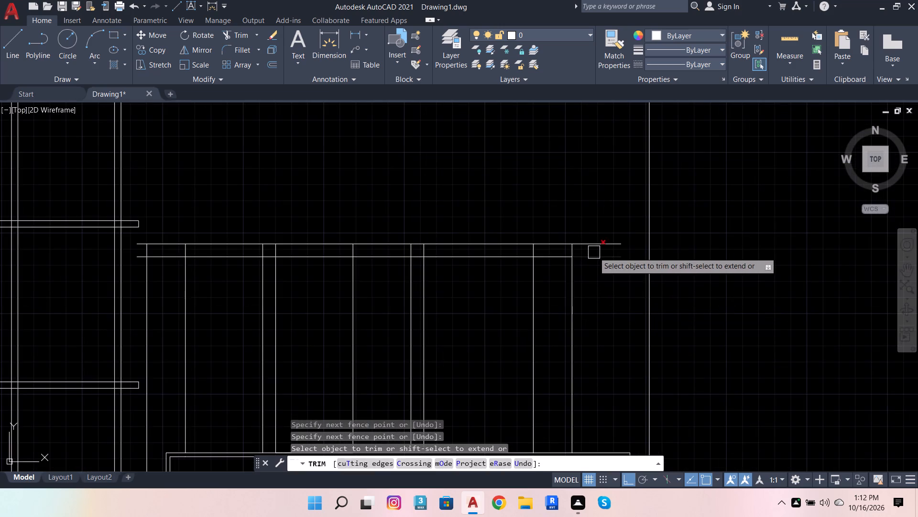
{"action": "scroll", "coordinate": [594, 251], "scroll_direction": "up", "scroll_amount": 2}
{"action": "left_click", "coordinate": [594, 251]}
{"action": "scroll", "coordinate": [608, 250], "scroll_direction": "down", "scroll_amount": 3}
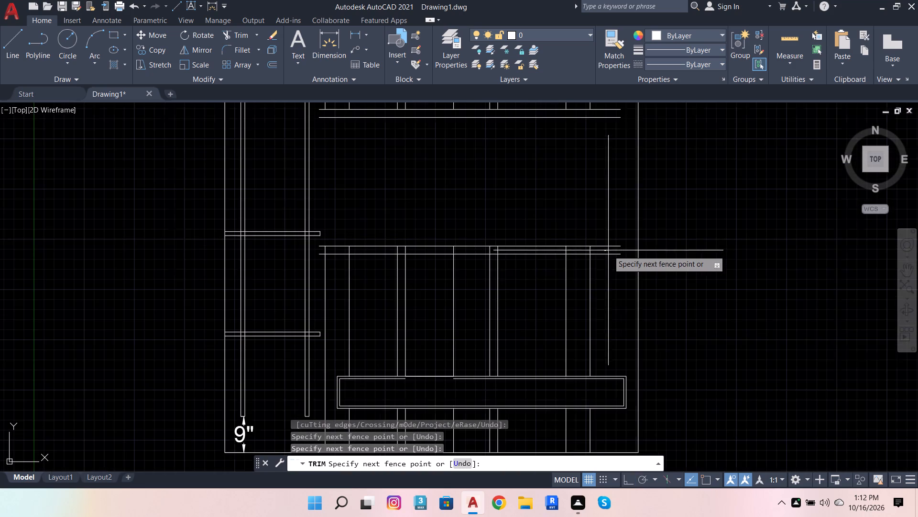
{"action": "scroll", "coordinate": [321, 248], "scroll_direction": "up", "scroll_amount": 3}
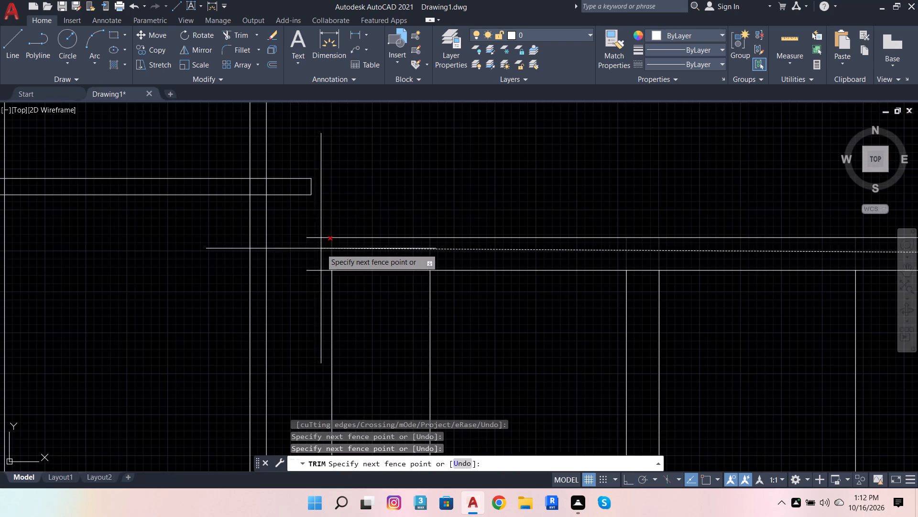
{"action": "left_click", "coordinate": [318, 249]}
{"action": "key", "text": "Escape"}
{"action": "key", "text": "Escape"}
{"action": "key", "text": "Escape"}
{"action": "scroll", "coordinate": [302, 257], "scroll_direction": "down", "scroll_amount": 4}
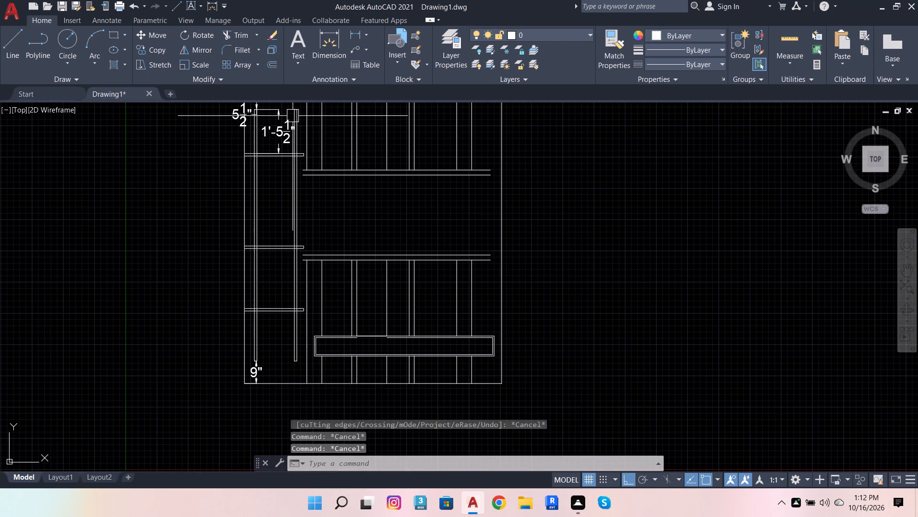
Draw a vertical line about 3'-5" long crossing both double rows near their left ends.
{"action": "scroll", "coordinate": [503, 214], "scroll_direction": "down", "scroll_amount": 1}
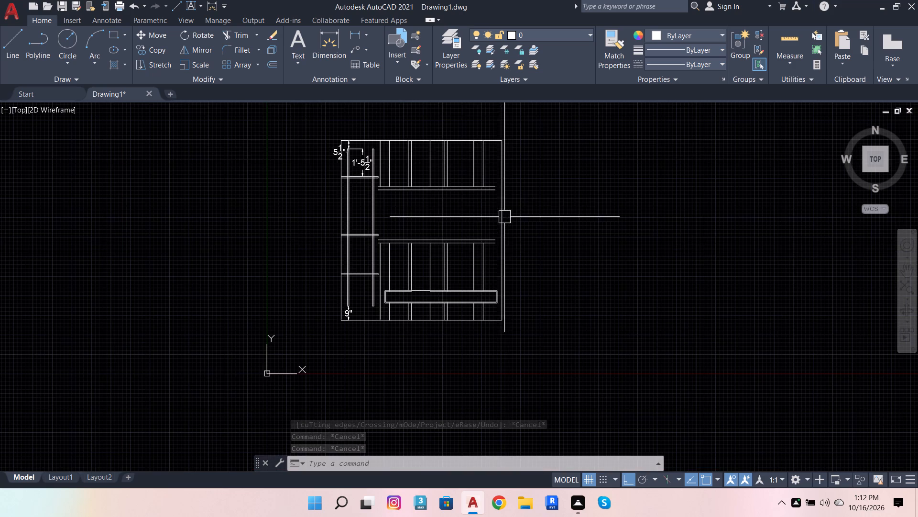
{"action": "left_click", "coordinate": [17, 40]}
{"action": "scroll", "coordinate": [389, 213], "scroll_direction": "up", "scroll_amount": 2}
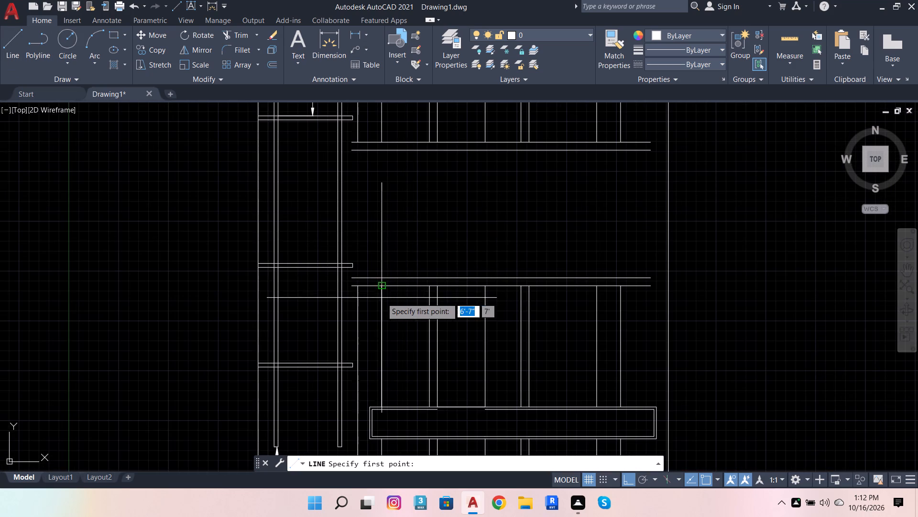
{"action": "scroll", "coordinate": [365, 294], "scroll_direction": "up", "scroll_amount": 4}
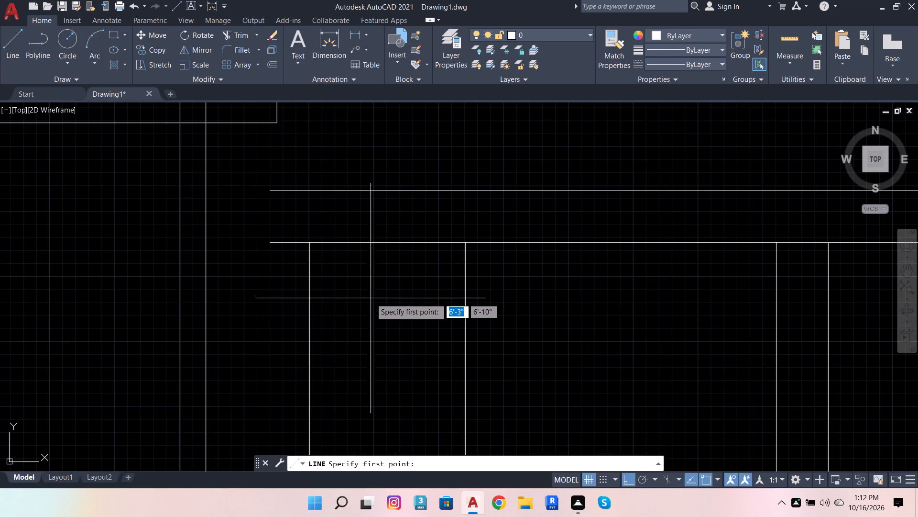
{"action": "double_click", "coordinate": [403, 294]}
{"action": "scroll", "coordinate": [409, 309], "scroll_direction": "down", "scroll_amount": 4}
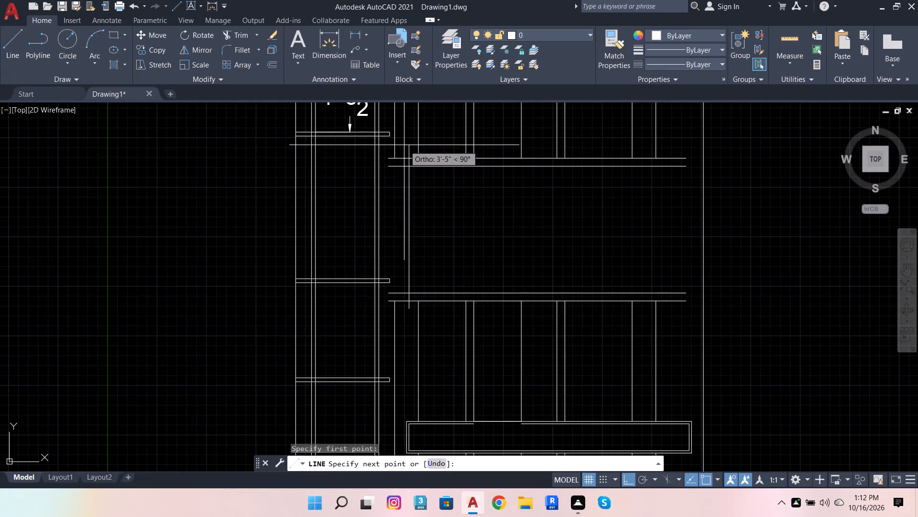
{"action": "scroll", "coordinate": [404, 145], "scroll_direction": "up", "scroll_amount": 2}
{"action": "left_click", "coordinate": [404, 144]}
{"action": "scroll", "coordinate": [404, 204], "scroll_direction": "down", "scroll_amount": 2}
{"action": "key", "text": "space"}
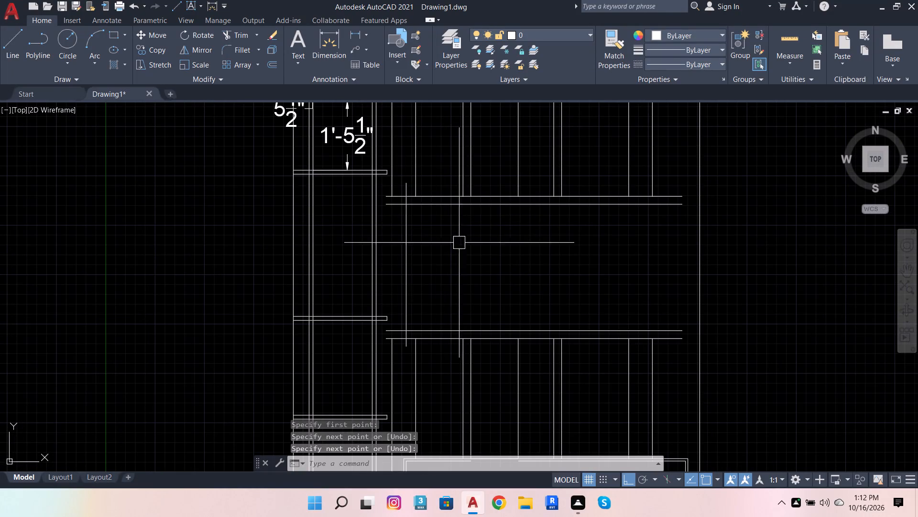
Draw a second vertical line crossing both double rows near their right ends.
{"action": "key", "text": "space"}
{"action": "scroll", "coordinate": [652, 345], "scroll_direction": "up", "scroll_amount": 2}
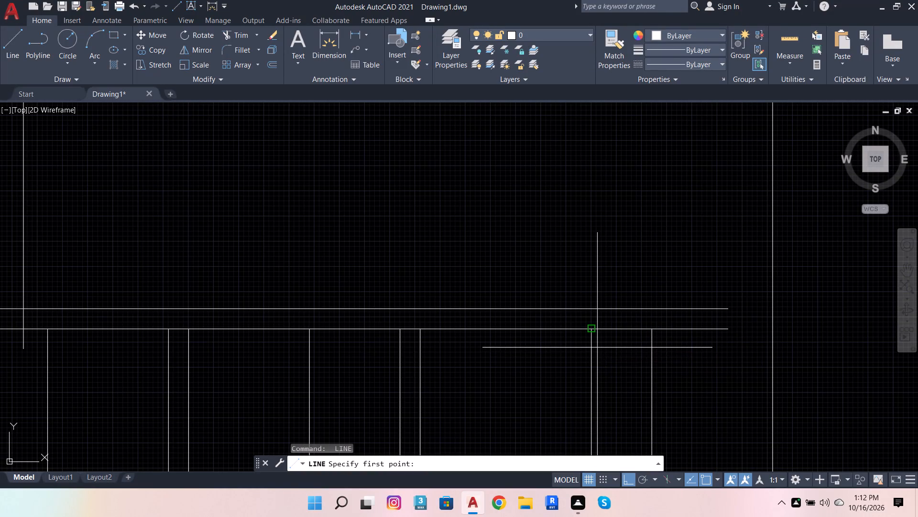
{"action": "scroll", "coordinate": [623, 355], "scroll_direction": "down", "scroll_amount": 2}
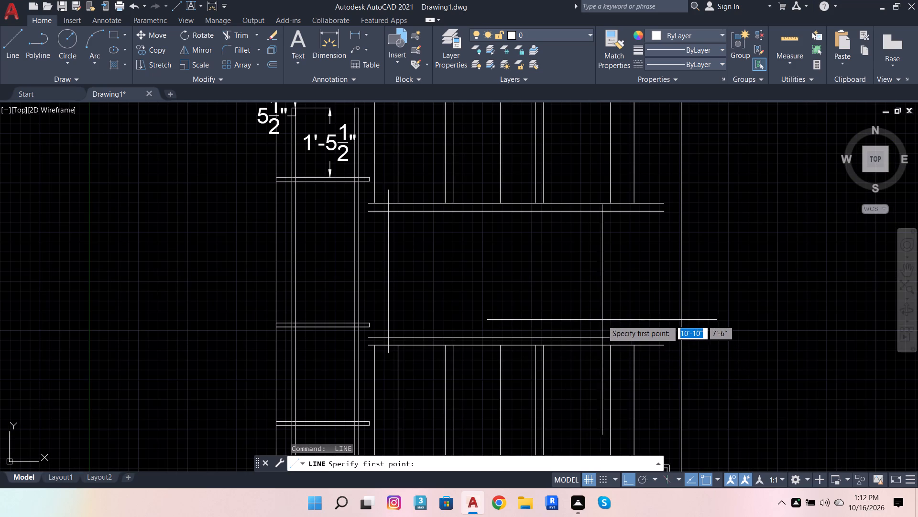
{"action": "scroll", "coordinate": [618, 357], "scroll_direction": "up", "scroll_amount": 4}
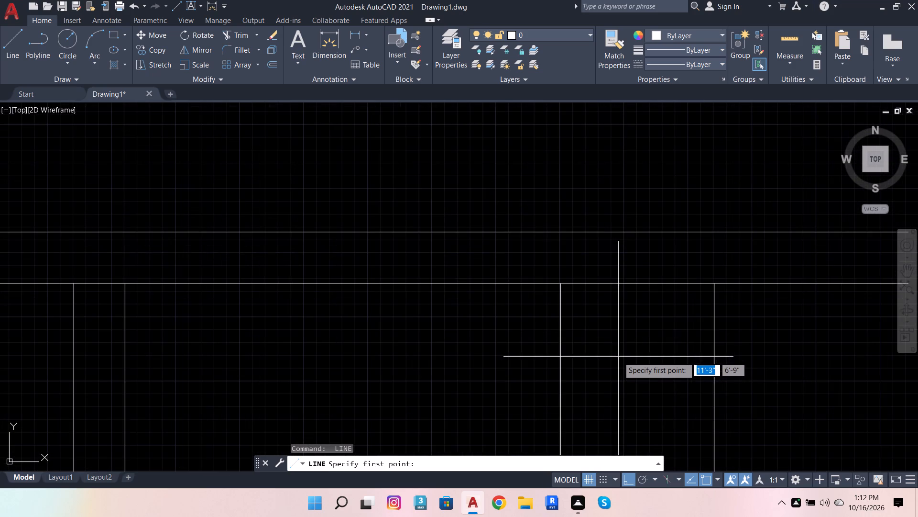
{"action": "left_click", "coordinate": [608, 313]}
{"action": "scroll", "coordinate": [615, 369], "scroll_direction": "down", "scroll_amount": 4}
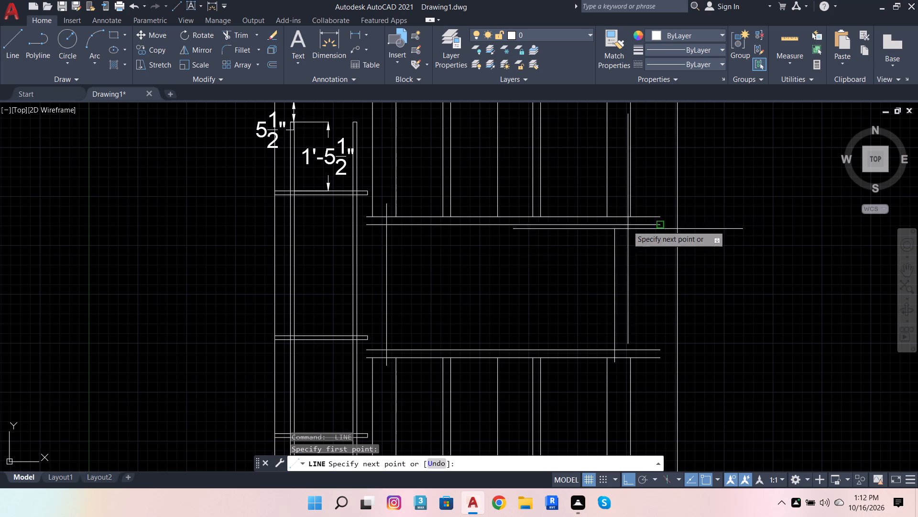
{"action": "scroll", "coordinate": [619, 186], "scroll_direction": "up", "scroll_amount": 2}
{"action": "left_click", "coordinate": [623, 227]}
{"action": "key", "text": "space"}
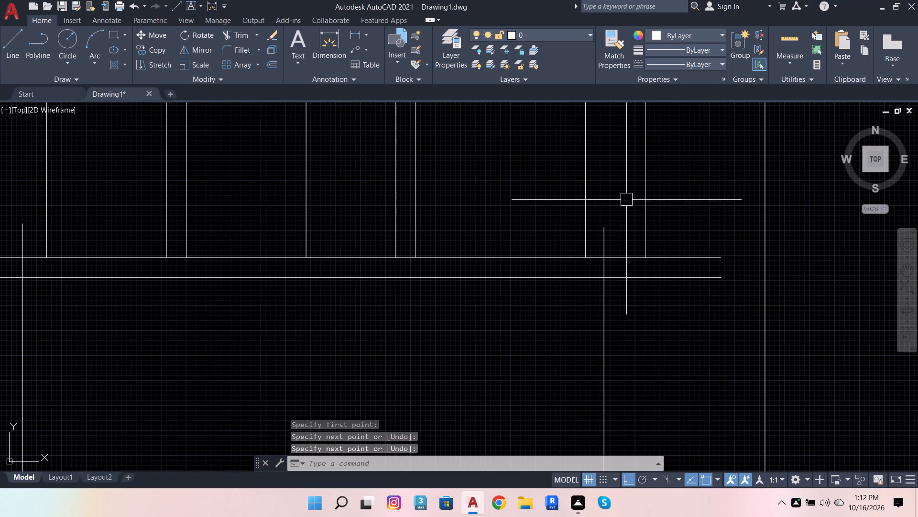
Trim the double horizontal rows and the vertical line where they overhang at the opening's upper and lower right corners.
{"action": "left_click", "coordinate": [225, 32]}
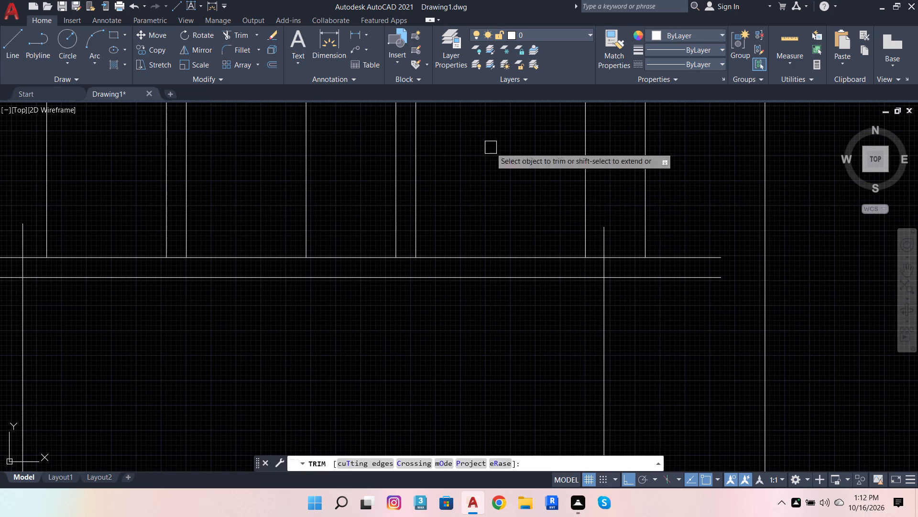
{"action": "left_click", "coordinate": [600, 235]}
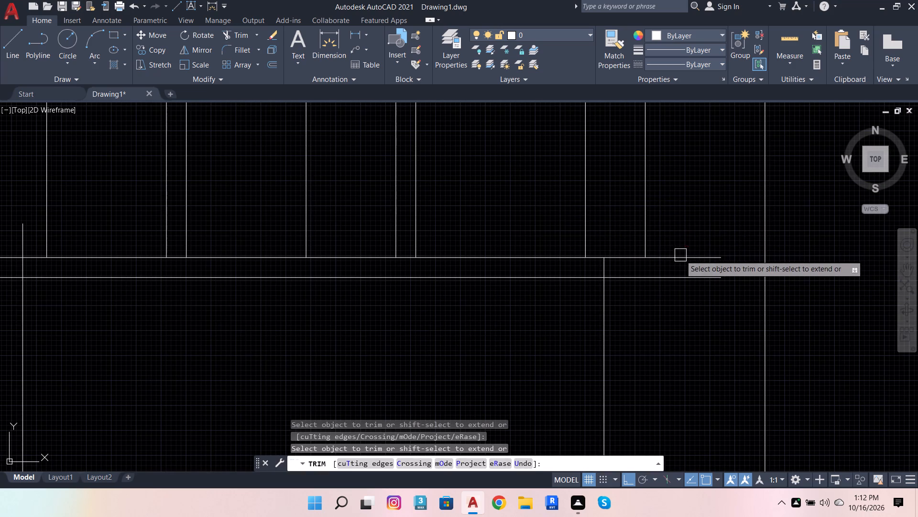
{"action": "left_click", "coordinate": [680, 255]}
{"action": "left_click", "coordinate": [678, 274]}
{"action": "left_click", "coordinate": [628, 257]}
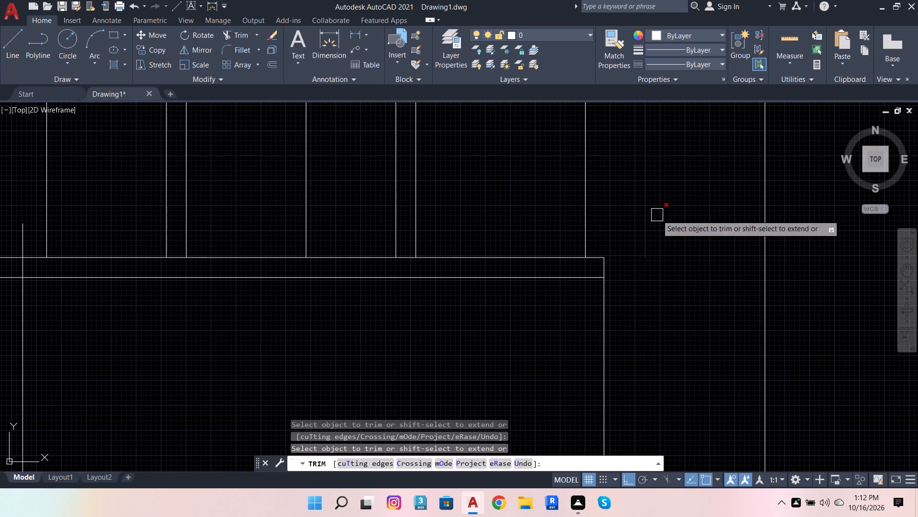
{"action": "scroll", "coordinate": [659, 216], "scroll_direction": "down", "scroll_amount": 4}
{"action": "scroll", "coordinate": [662, 279], "scroll_direction": "up", "scroll_amount": 4}
{"action": "left_click", "coordinate": [680, 255]}
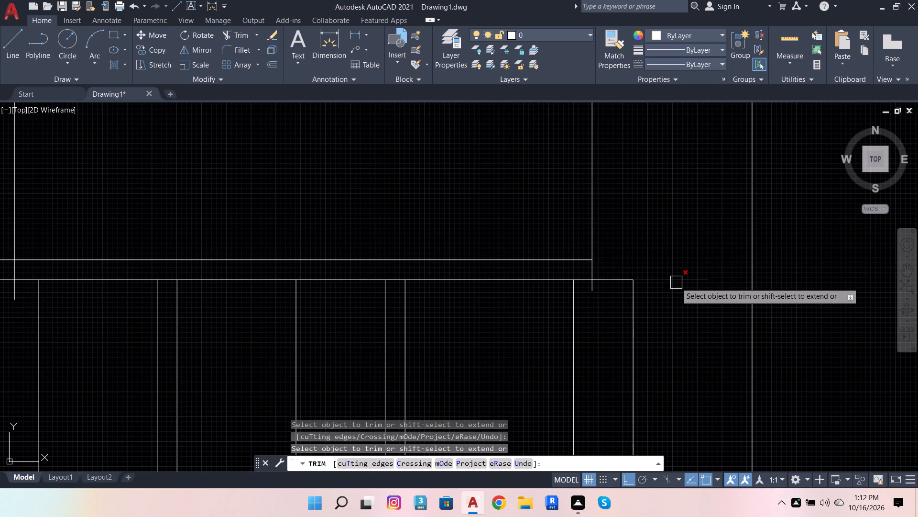
{"action": "left_click", "coordinate": [676, 282]}
{"action": "left_click", "coordinate": [608, 275]}
{"action": "left_click", "coordinate": [596, 292]}
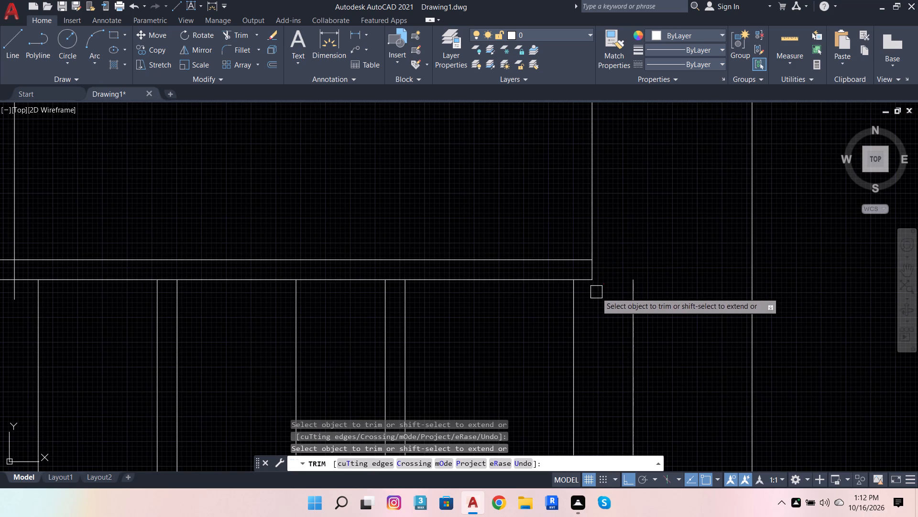
Trim the overhanging line ends at the opening's upper and lower left corners, and end the Trim.
{"action": "scroll", "coordinate": [672, 280], "scroll_direction": "down", "scroll_amount": 3}
{"action": "scroll", "coordinate": [498, 280], "scroll_direction": "up", "scroll_amount": 5}
{"action": "left_click_drag", "start_coordinate": [547, 221], "coordinate": [623, 321]}
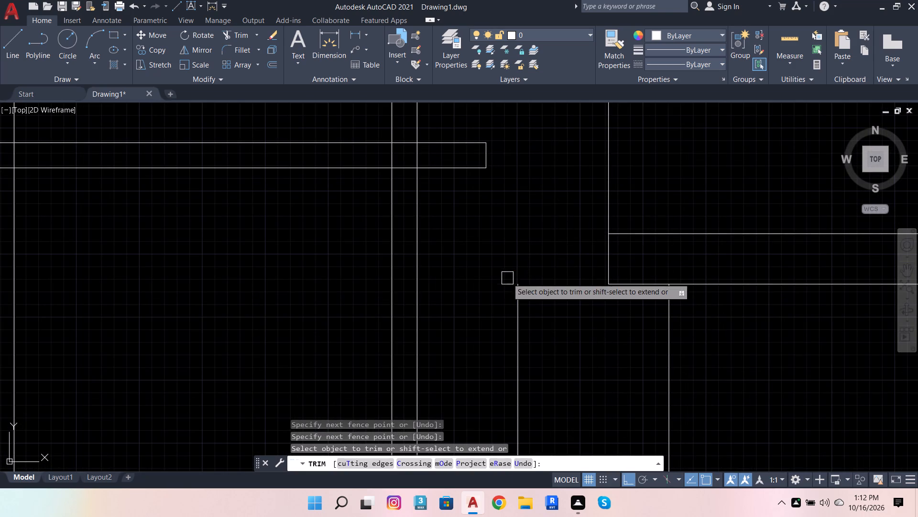
{"action": "left_click", "coordinate": [507, 278]}
{"action": "scroll", "coordinate": [617, 326], "scroll_direction": "down", "scroll_amount": 4}
{"action": "scroll", "coordinate": [605, 171], "scroll_direction": "up", "scroll_amount": 3}
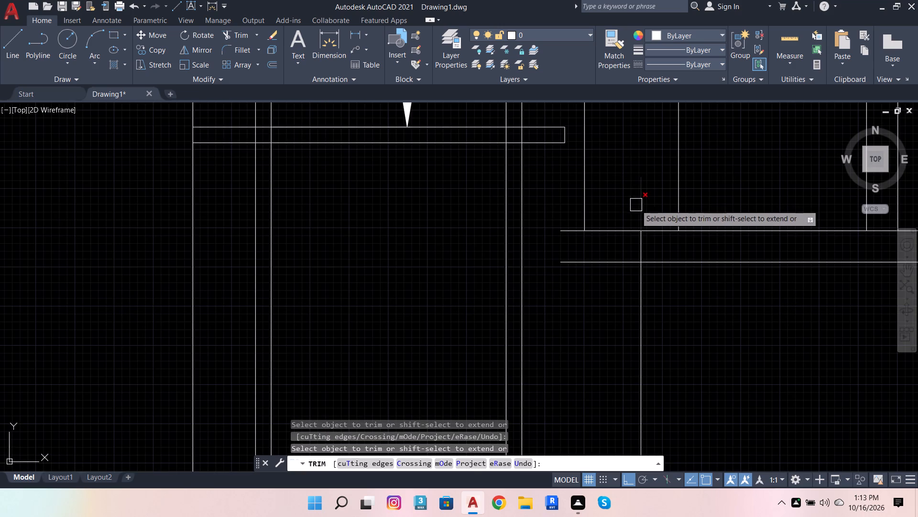
{"action": "left_click", "coordinate": [637, 205]}
{"action": "left_click_drag", "start_coordinate": [622, 210], "coordinate": [574, 221]}
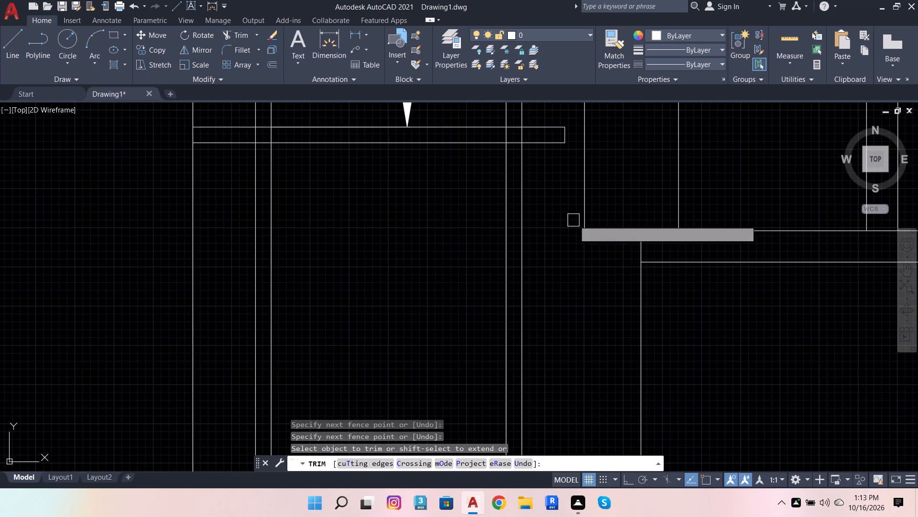
{"action": "key", "text": "Escape"}
Offset the opening's left and right side lines 2" inward.
{"action": "left_click", "coordinate": [641, 327]}
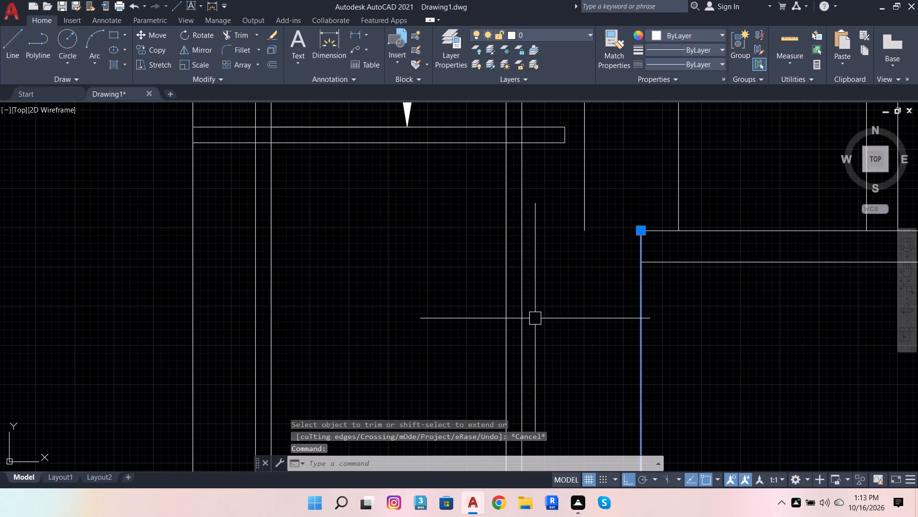
{"action": "key", "text": "o"}
{"action": "key", "text": "Return"}
{"action": "left_click", "coordinate": [641, 237]}
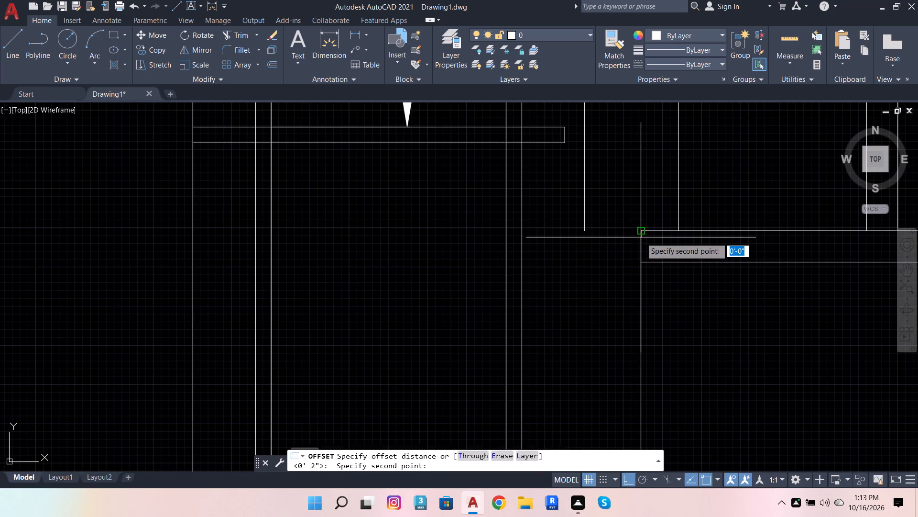
{"action": "scroll", "coordinate": [612, 299], "scroll_direction": "down", "scroll_amount": 3}
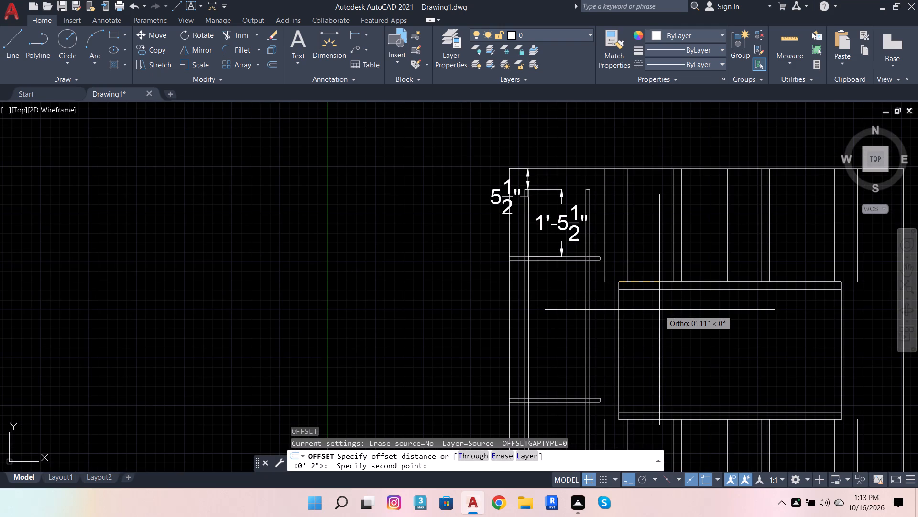
{"action": "key", "text": "2"}
{"action": "key", "text": "Return"}
{"action": "left_click", "coordinate": [660, 309]}
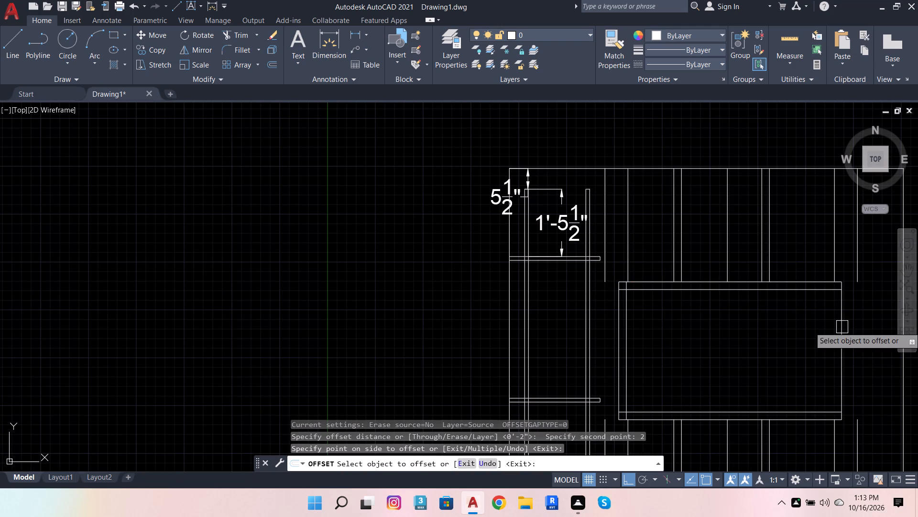
{"action": "left_click", "coordinate": [842, 327]}
{"action": "left_click", "coordinate": [780, 334]}
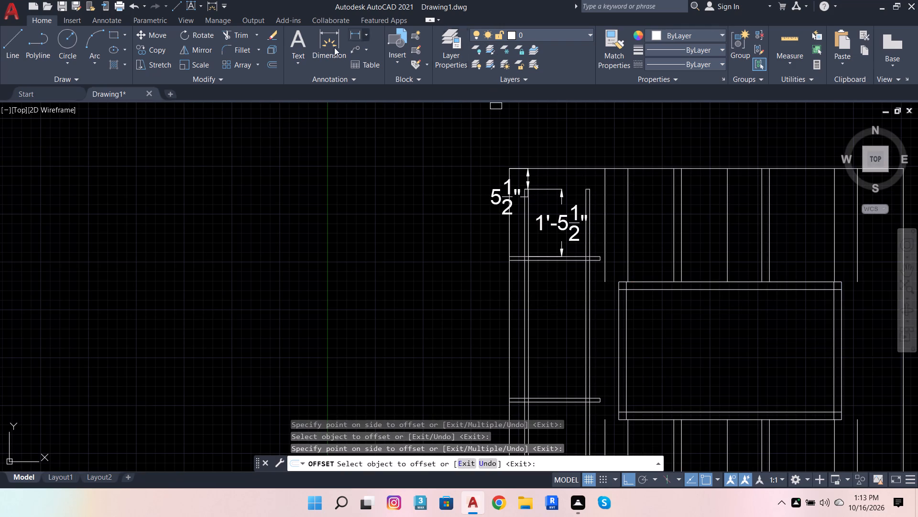
Trim the overlapping inner line ends at the 2" frame's upper and lower left corners.
{"action": "left_click", "coordinate": [230, 34]}
{"action": "scroll", "coordinate": [597, 297], "scroll_direction": "up", "scroll_amount": 3}
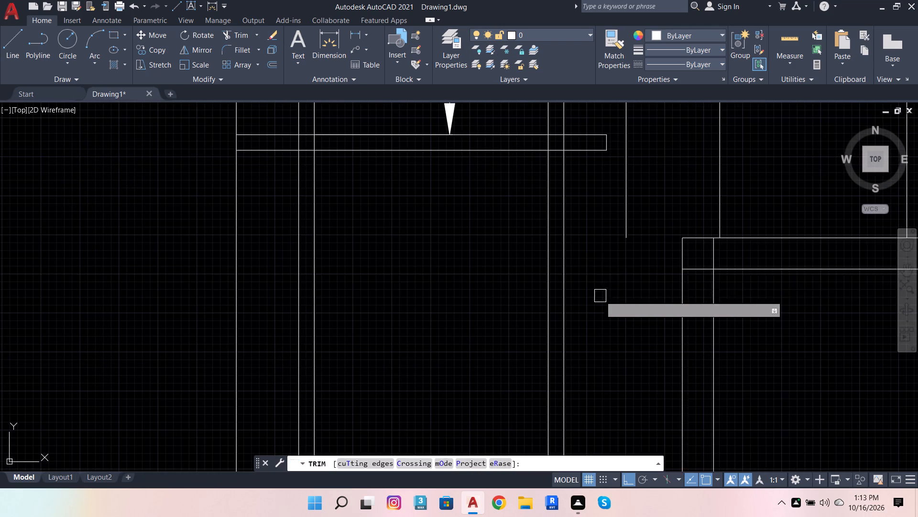
{"action": "scroll", "coordinate": [746, 255], "scroll_direction": "up", "scroll_amount": 1}
{"action": "left_click_drag", "start_coordinate": [733, 250], "coordinate": [662, 292]}
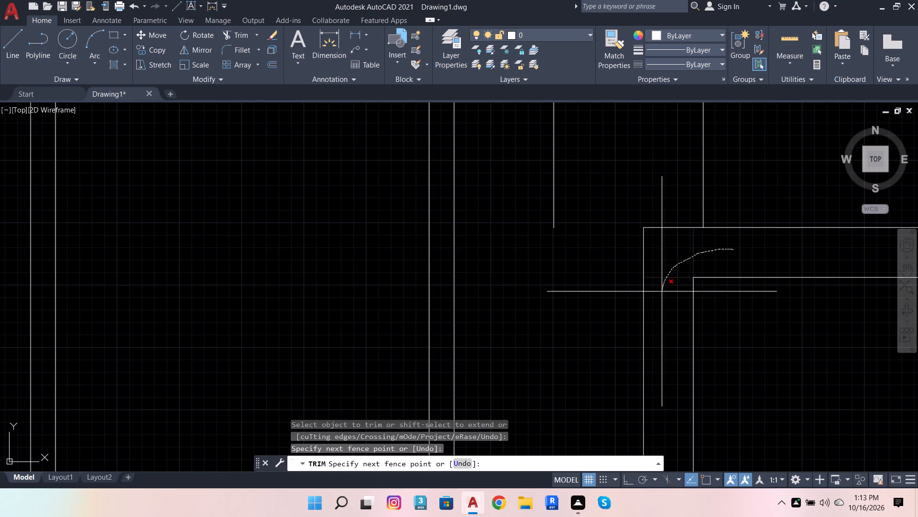
{"action": "left_click_drag", "start_coordinate": [662, 292], "coordinate": [660, 292]}
{"action": "scroll", "coordinate": [448, 148], "scroll_direction": "down", "scroll_amount": 3}
{"action": "scroll", "coordinate": [504, 395], "scroll_direction": "up", "scroll_amount": 3}
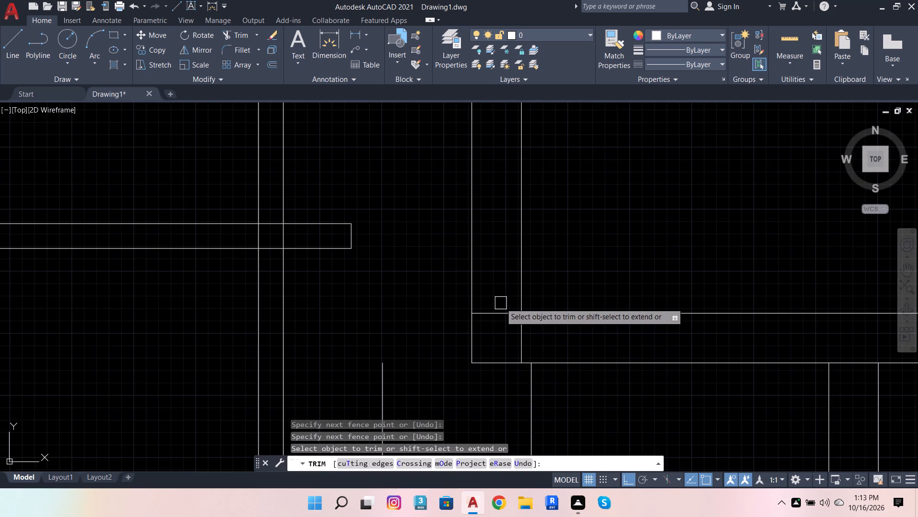
{"action": "left_click_drag", "start_coordinate": [501, 303], "coordinate": [535, 342]}
Trim the overlapping inner line ends at the 2" frame's lower and upper right corners.
{"action": "scroll", "coordinate": [258, 295], "scroll_direction": "down", "scroll_amount": 2}
{"action": "scroll", "coordinate": [345, 304], "scroll_direction": "down", "scroll_amount": 2}
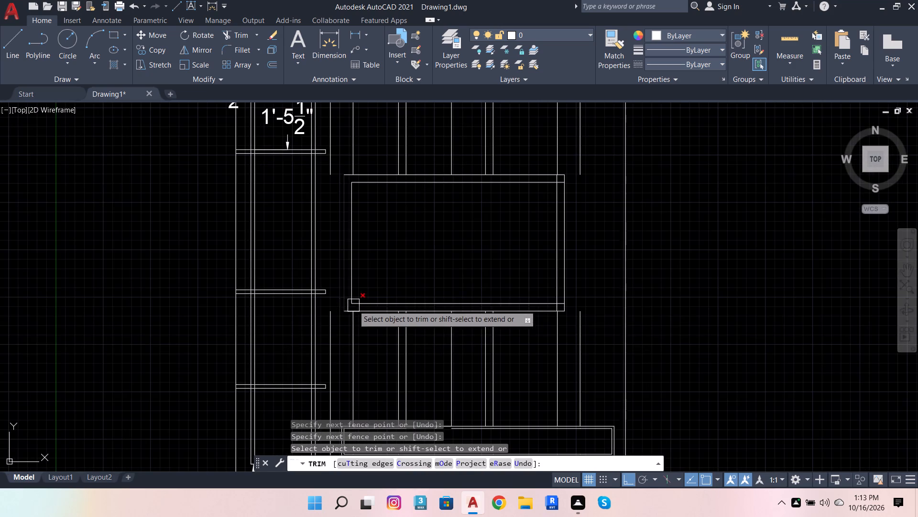
{"action": "scroll", "coordinate": [530, 302], "scroll_direction": "up", "scroll_amount": 2}
{"action": "scroll", "coordinate": [601, 305], "scroll_direction": "up", "scroll_amount": 2}
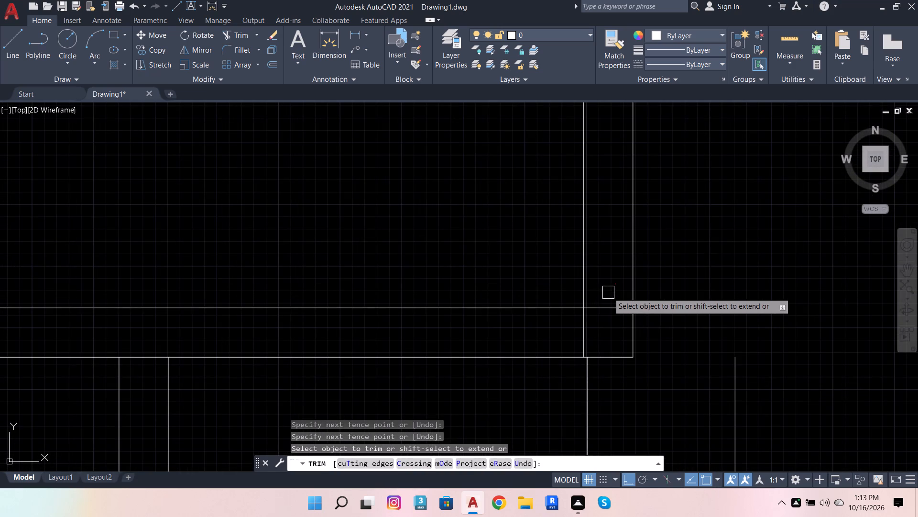
{"action": "left_click_drag", "start_coordinate": [608, 292], "coordinate": [554, 337]}
{"action": "scroll", "coordinate": [572, 342], "scroll_direction": "down", "scroll_amount": 4}
{"action": "scroll", "coordinate": [563, 198], "scroll_direction": "up", "scroll_amount": 3}
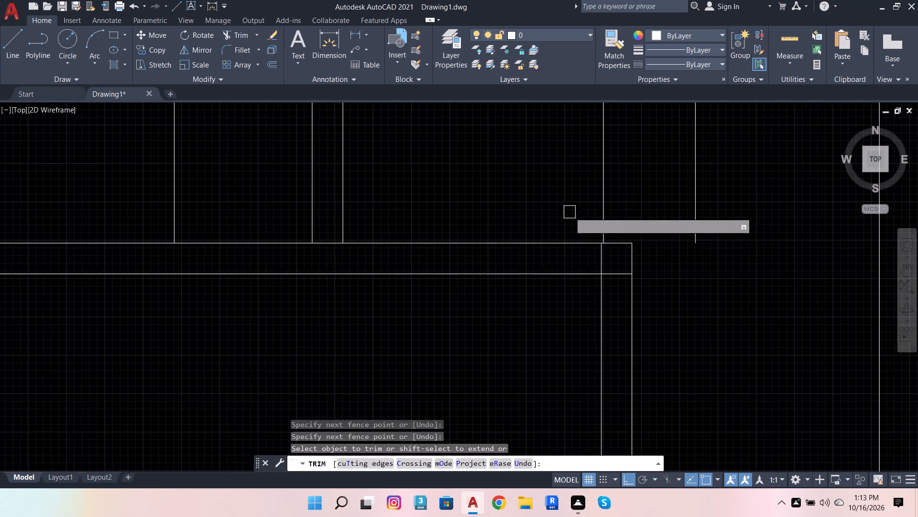
{"action": "scroll", "coordinate": [587, 260], "scroll_direction": "up", "scroll_amount": 2}
{"action": "left_click_drag", "start_coordinate": [604, 257], "coordinate": [649, 307]}
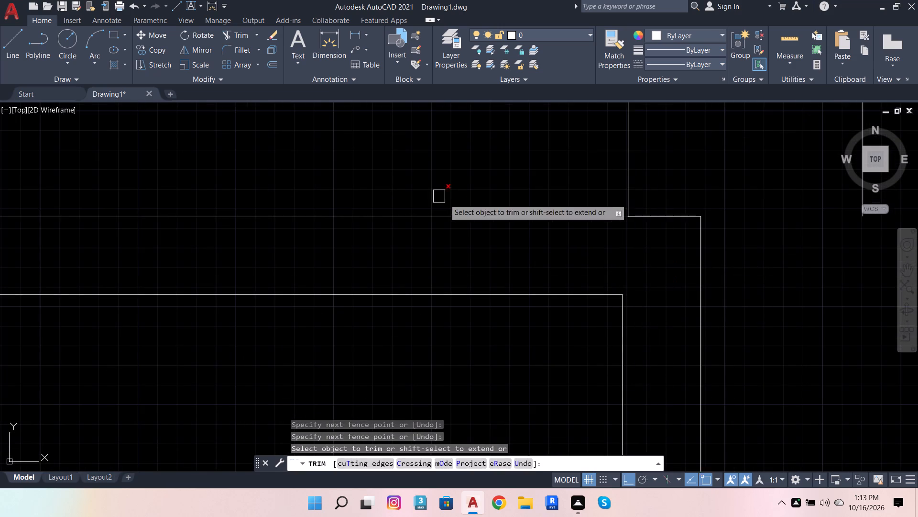
Extend the upper divider line just right of the framed opening down across the gap, and end the Trim.
{"action": "scroll", "coordinate": [429, 191], "scroll_direction": "down", "scroll_amount": 4}
{"action": "scroll", "coordinate": [522, 214], "scroll_direction": "down", "scroll_amount": 2}
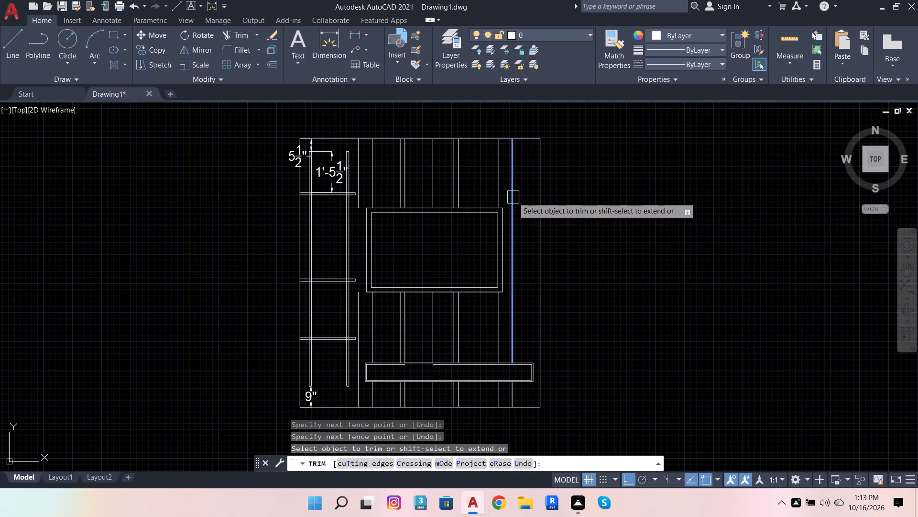
{"action": "left_click", "coordinate": [513, 197], "text": "shift"}
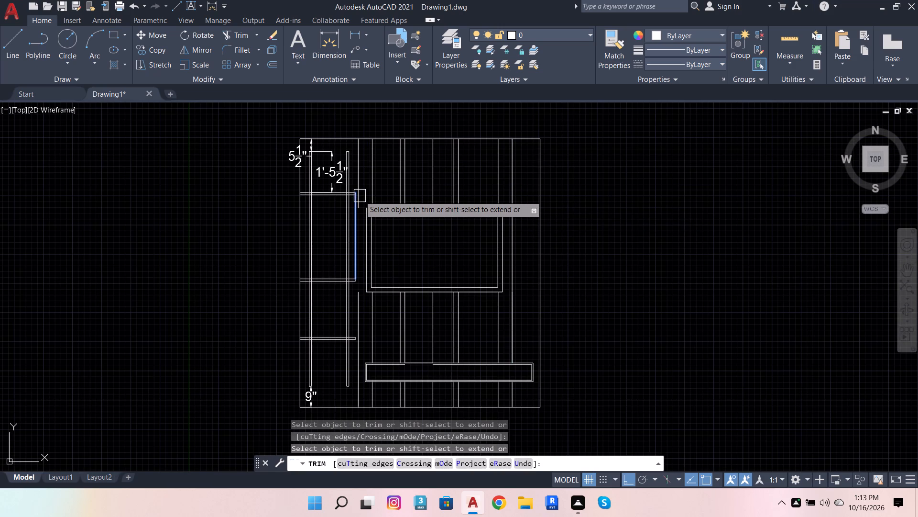
{"action": "scroll", "coordinate": [360, 206], "scroll_direction": "up", "scroll_amount": 2, "text": "shift"}
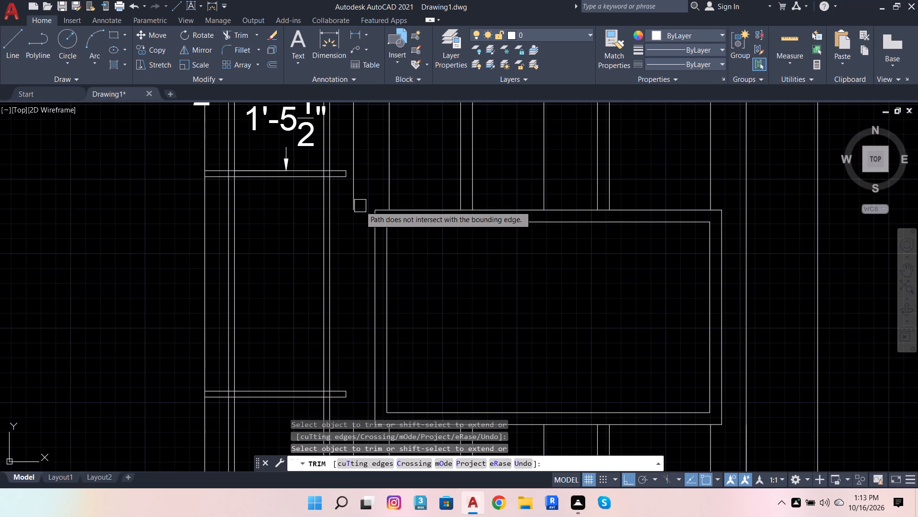
{"action": "scroll", "coordinate": [365, 191], "scroll_direction": "down", "scroll_amount": 3, "text": "shift"}
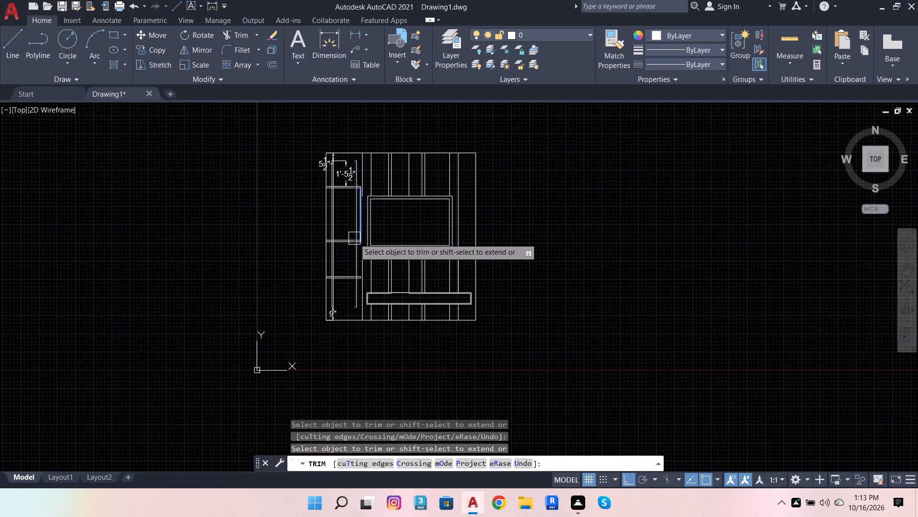
{"action": "scroll", "coordinate": [356, 247], "scroll_direction": "up", "scroll_amount": 2, "text": "shift"}
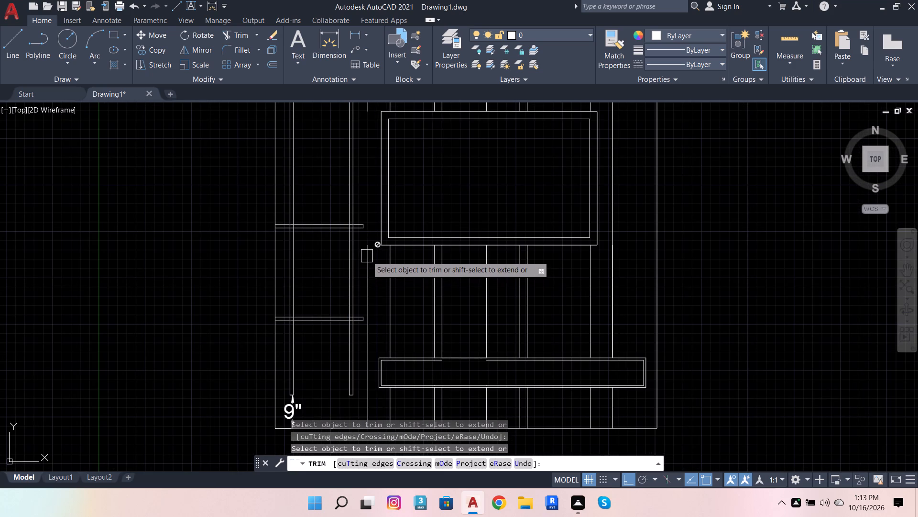
{"action": "key", "text": "Escape"}
Join the lower and upper pieces of the divider line just left of the framed opening into one line.
{"action": "left_click", "coordinate": [364, 269]}
{"action": "scroll", "coordinate": [374, 281], "scroll_direction": "down", "scroll_amount": 2}
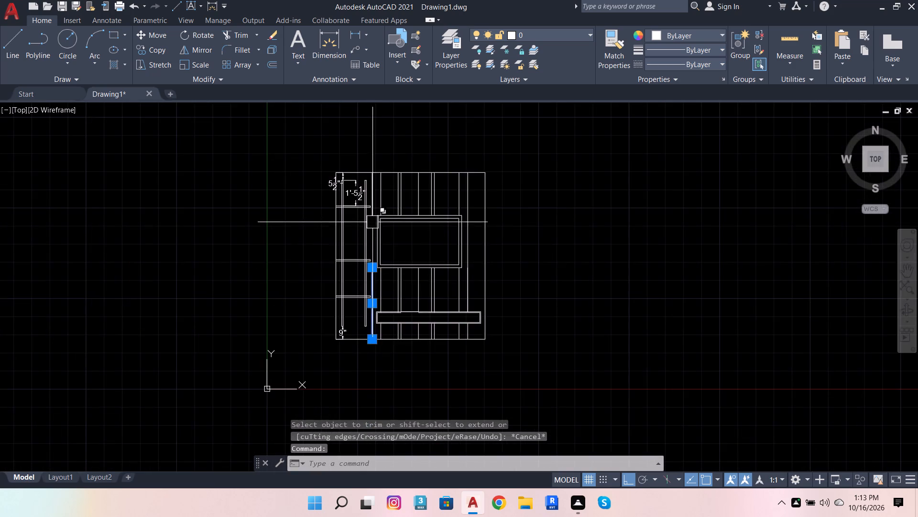
{"action": "scroll", "coordinate": [370, 214], "scroll_direction": "up", "scroll_amount": 4}
{"action": "left_click", "coordinate": [374, 204]}
{"action": "scroll", "coordinate": [383, 269], "scroll_direction": "down", "scroll_amount": 2}
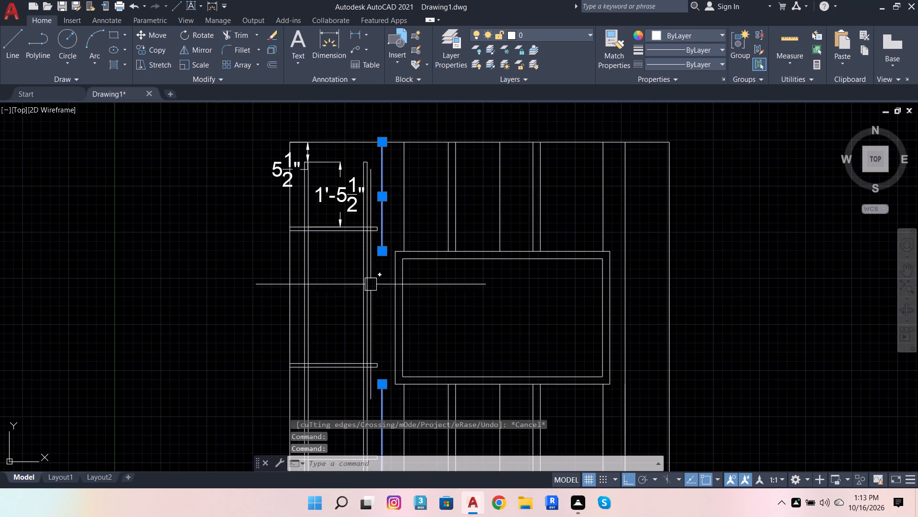
{"action": "key", "text": "j"}
{"action": "key", "text": "Return"}
{"action": "scroll", "coordinate": [414, 314], "scroll_direction": "down", "scroll_amount": 1}
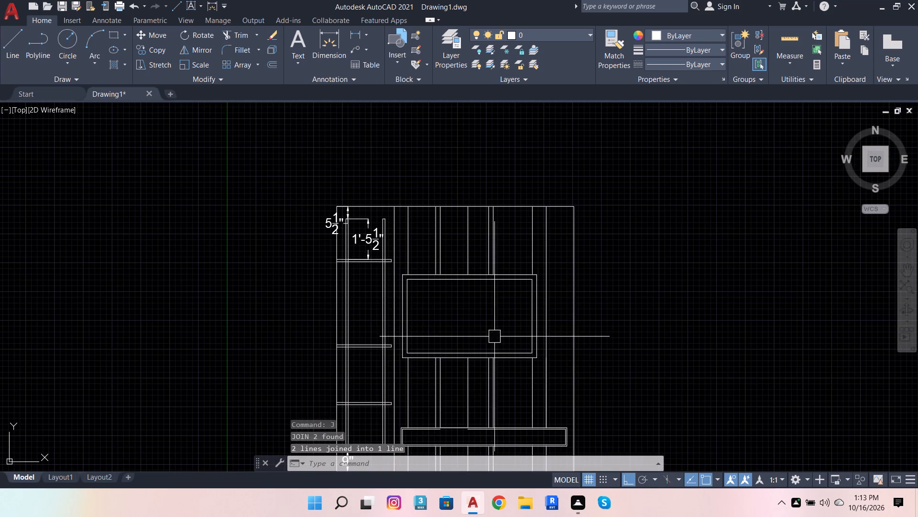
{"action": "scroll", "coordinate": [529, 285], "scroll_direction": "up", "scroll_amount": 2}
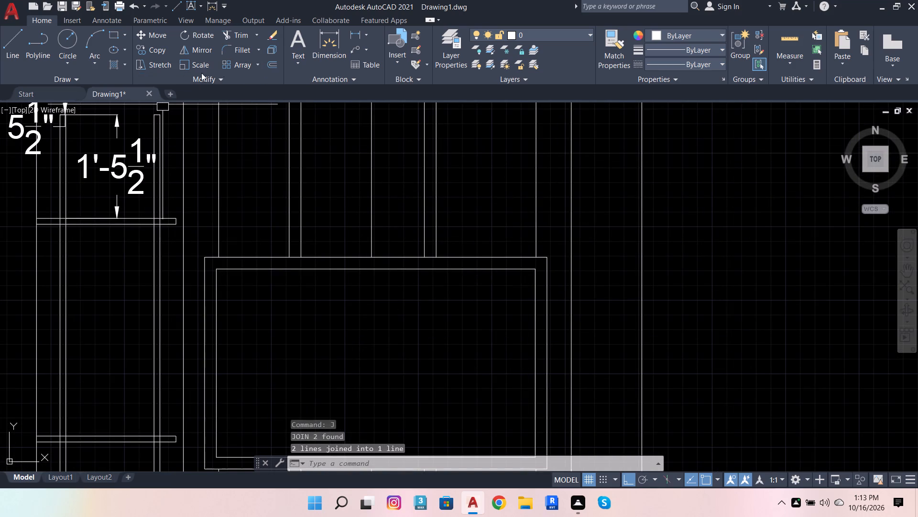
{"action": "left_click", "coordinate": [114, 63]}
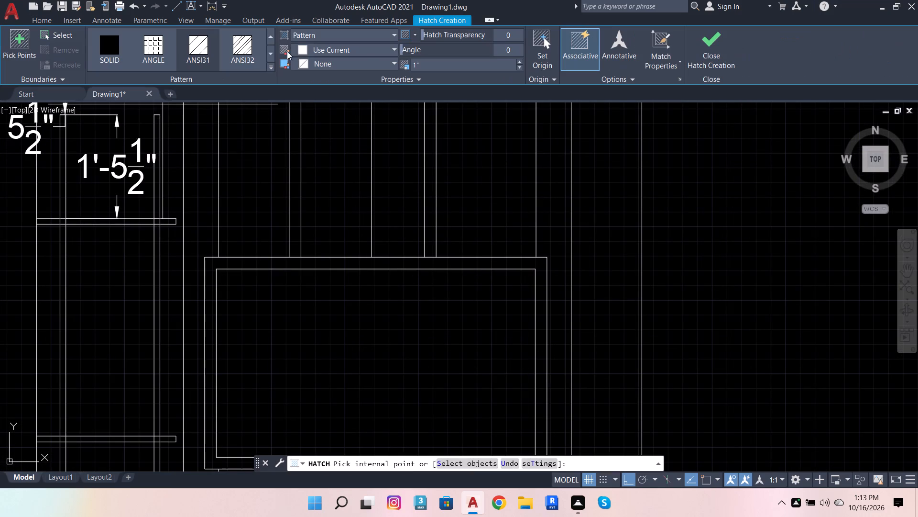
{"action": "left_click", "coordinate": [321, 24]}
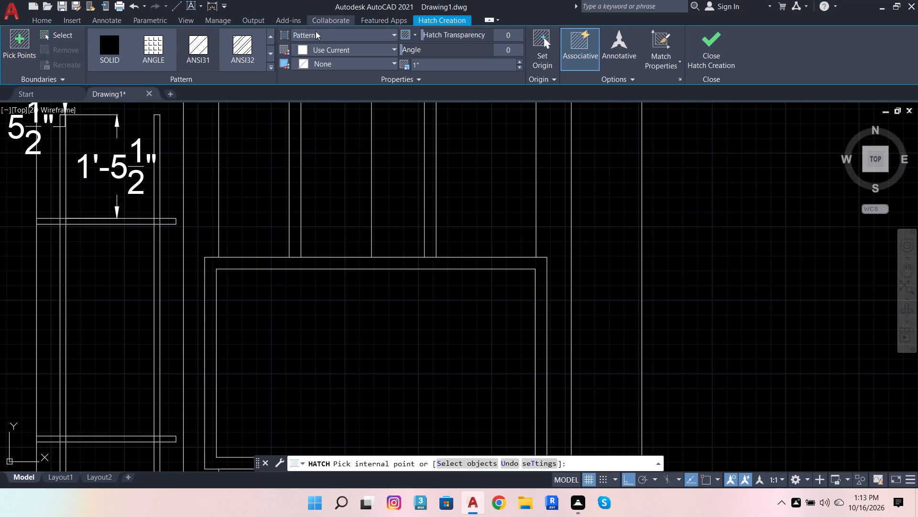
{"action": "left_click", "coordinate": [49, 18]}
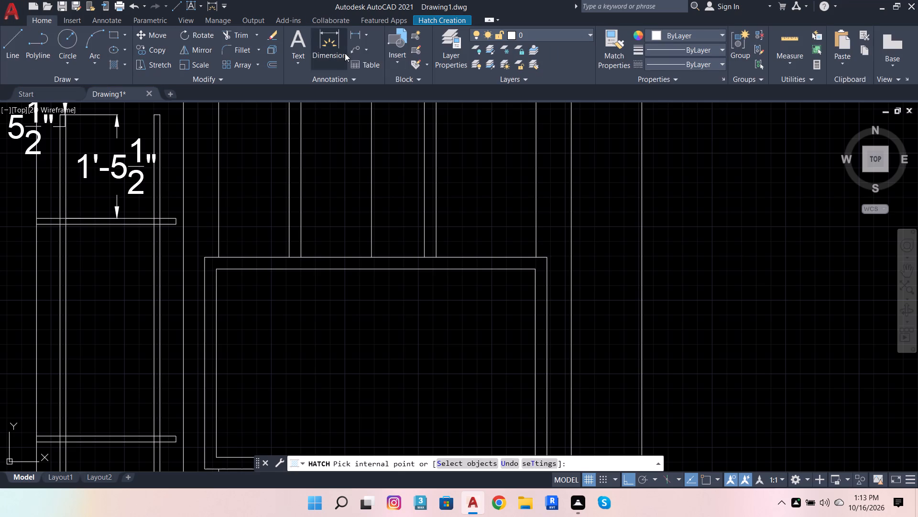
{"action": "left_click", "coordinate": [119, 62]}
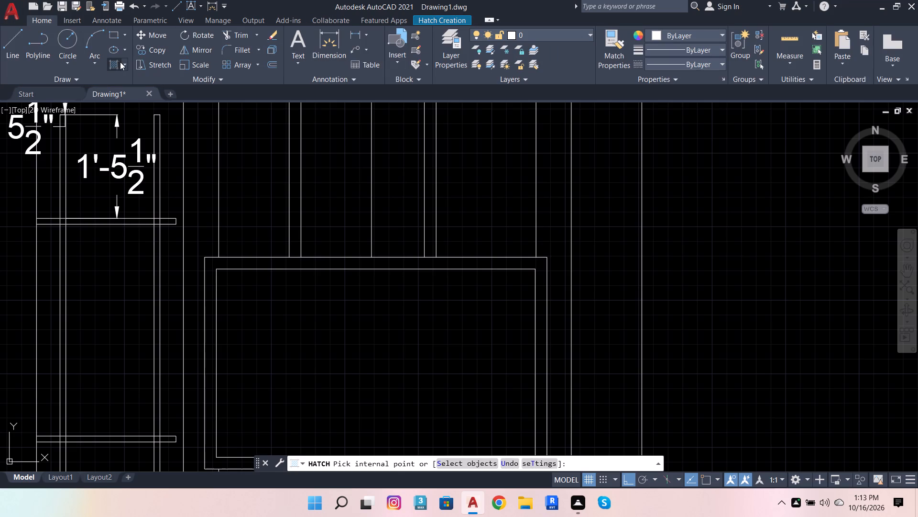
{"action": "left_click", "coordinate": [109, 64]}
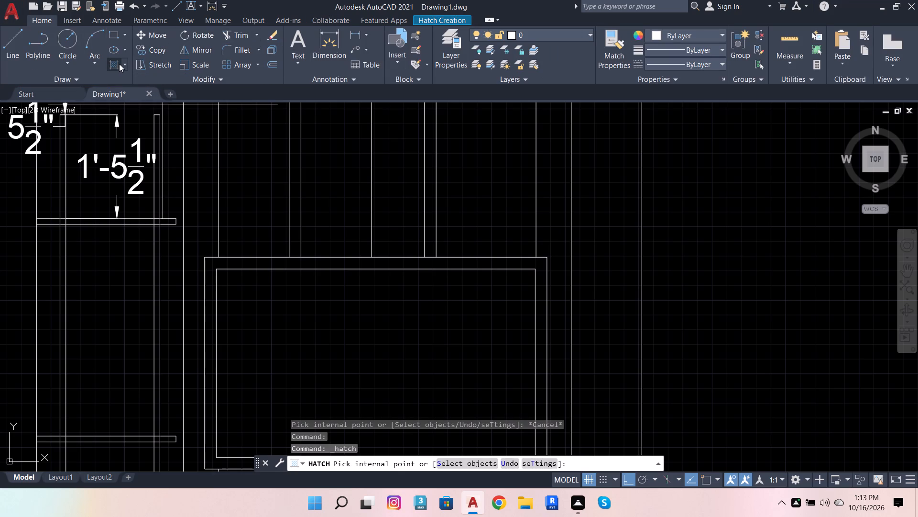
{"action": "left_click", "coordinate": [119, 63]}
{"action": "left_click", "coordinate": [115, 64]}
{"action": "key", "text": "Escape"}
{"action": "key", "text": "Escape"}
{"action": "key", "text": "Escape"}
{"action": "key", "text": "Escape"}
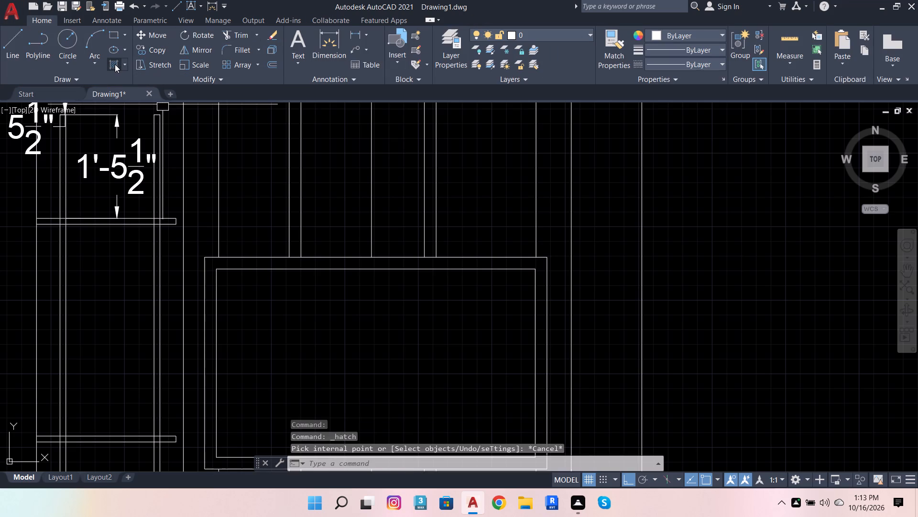
Hatch the 2" frame around the central opening with a solid fill in white 255,255,255.
{"action": "left_click", "coordinate": [115, 64]}
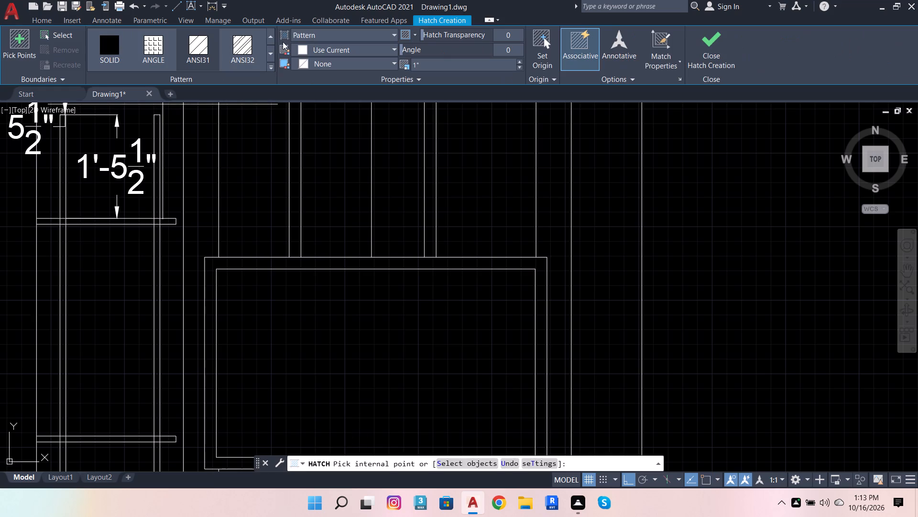
{"action": "left_click", "coordinate": [316, 35]}
{"action": "left_click", "coordinate": [314, 46]}
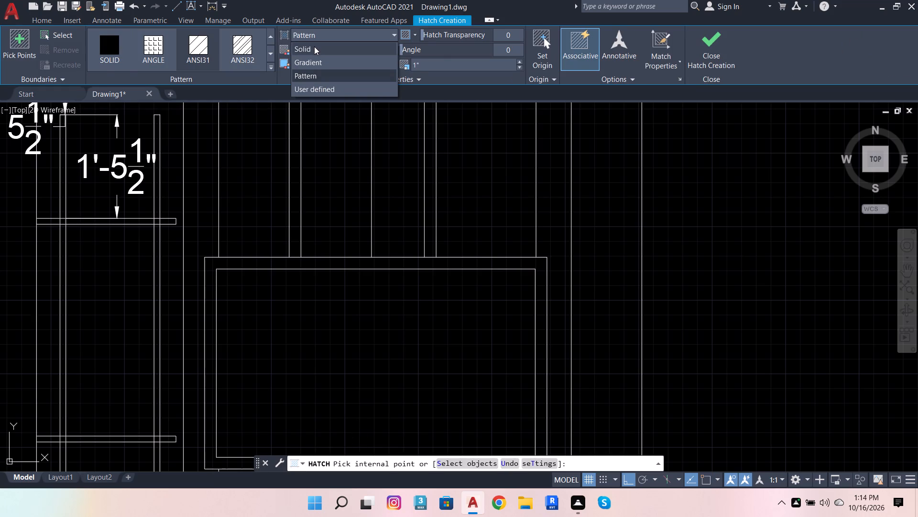
{"action": "left_click", "coordinate": [313, 48]}
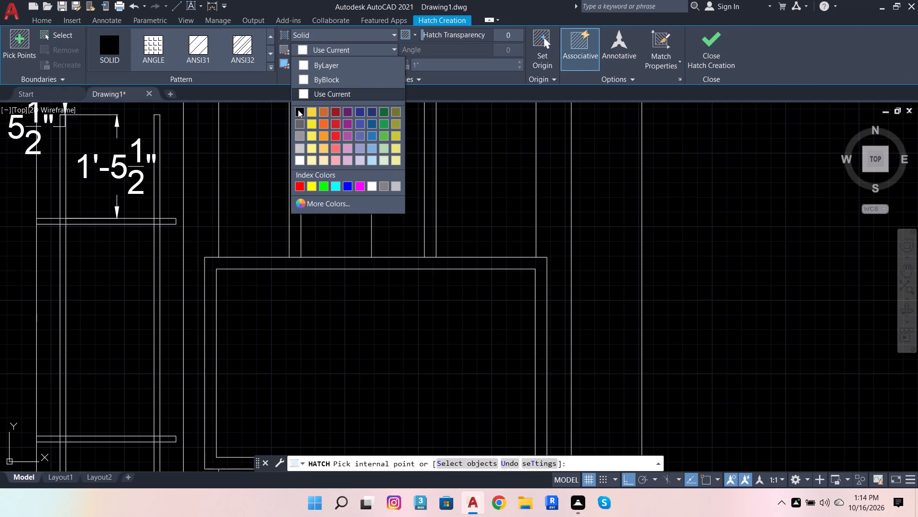
{"action": "left_click", "coordinate": [302, 160]}
{"action": "scroll", "coordinate": [247, 265], "scroll_direction": "up", "scroll_amount": 2}
{"action": "left_click", "coordinate": [247, 265]}
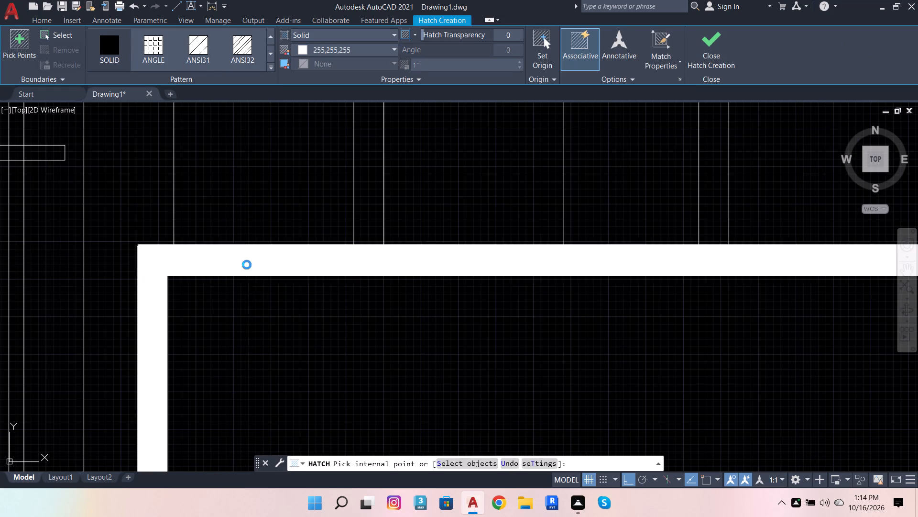
{"action": "key", "text": "Escape"}
{"action": "key", "text": "Escape"}
{"action": "key", "text": "Escape"}
Hatch the two narrow divider strips above the white frame with a solid fill in orange 242,103,34.
{"action": "scroll", "coordinate": [355, 177], "scroll_direction": "down", "scroll_amount": 4}
{"action": "scroll", "coordinate": [381, 203], "scroll_direction": "up", "scroll_amount": 2}
{"action": "scroll", "coordinate": [381, 213], "scroll_direction": "down", "scroll_amount": 1}
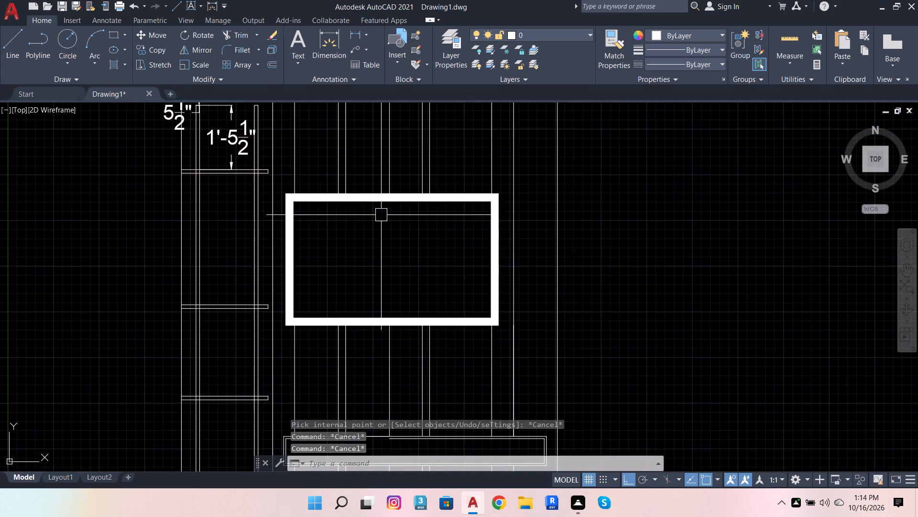
{"action": "scroll", "coordinate": [381, 215], "scroll_direction": "down", "scroll_amount": 1}
{"action": "scroll", "coordinate": [369, 300], "scroll_direction": "up", "scroll_amount": 1}
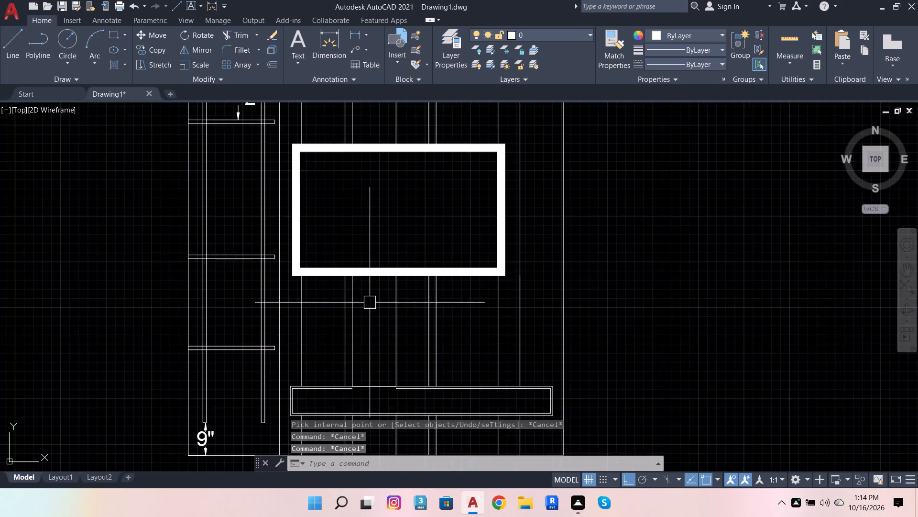
{"action": "scroll", "coordinate": [370, 306], "scroll_direction": "down", "scroll_amount": 1}
{"action": "scroll", "coordinate": [354, 159], "scroll_direction": "up", "scroll_amount": 2}
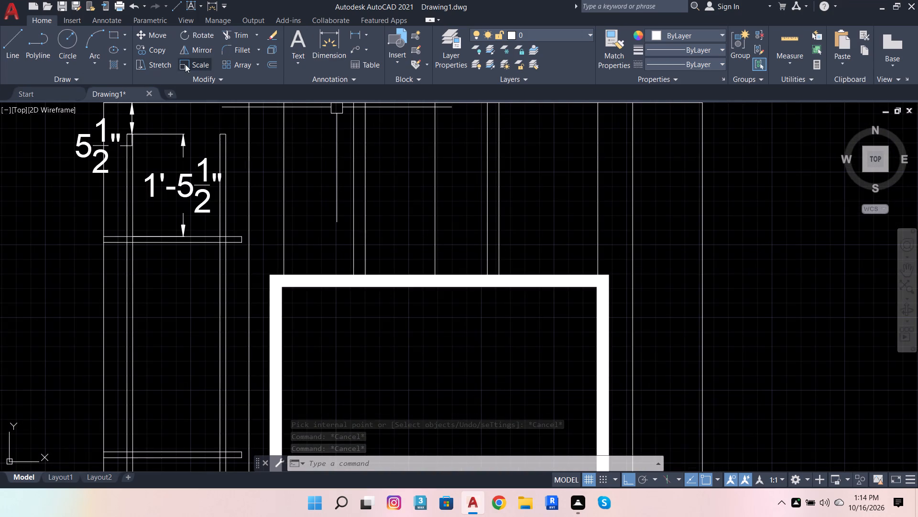
{"action": "left_click", "coordinate": [110, 63]}
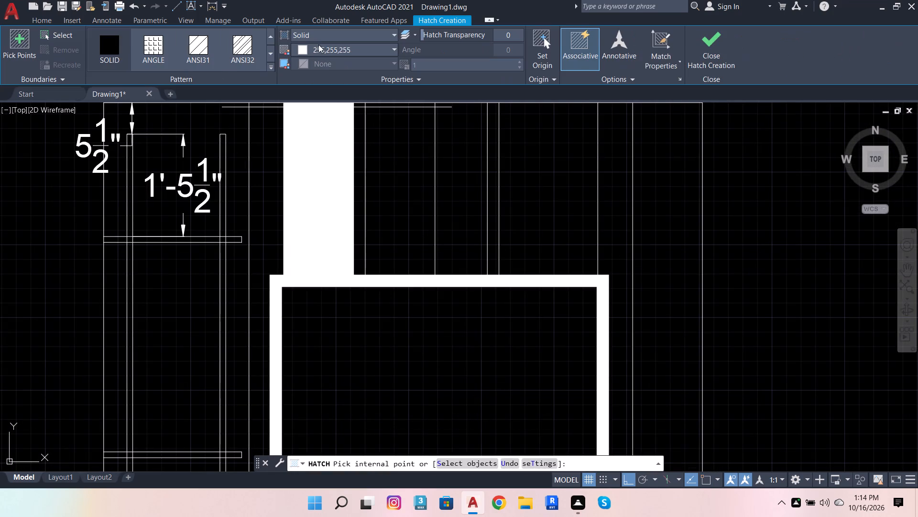
{"action": "left_click", "coordinate": [319, 44]}
{"action": "left_click", "coordinate": [323, 127]}
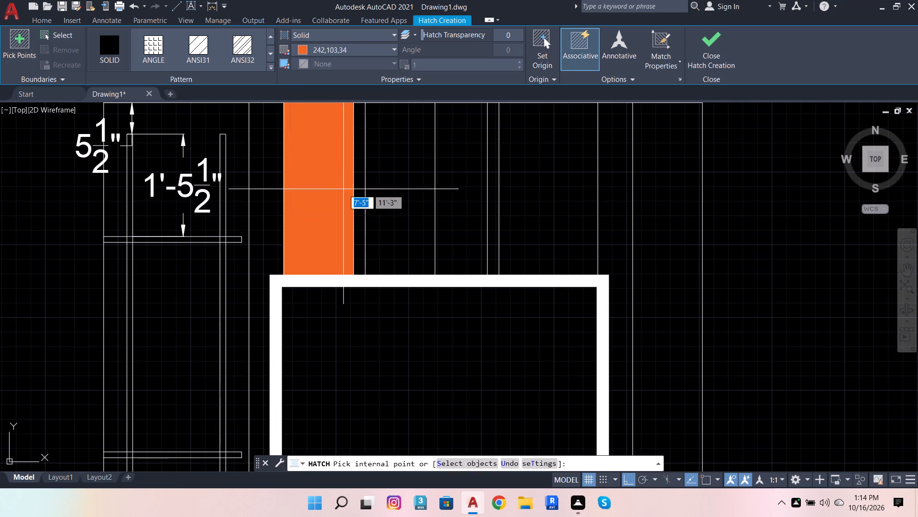
{"action": "left_click", "coordinate": [357, 227]}
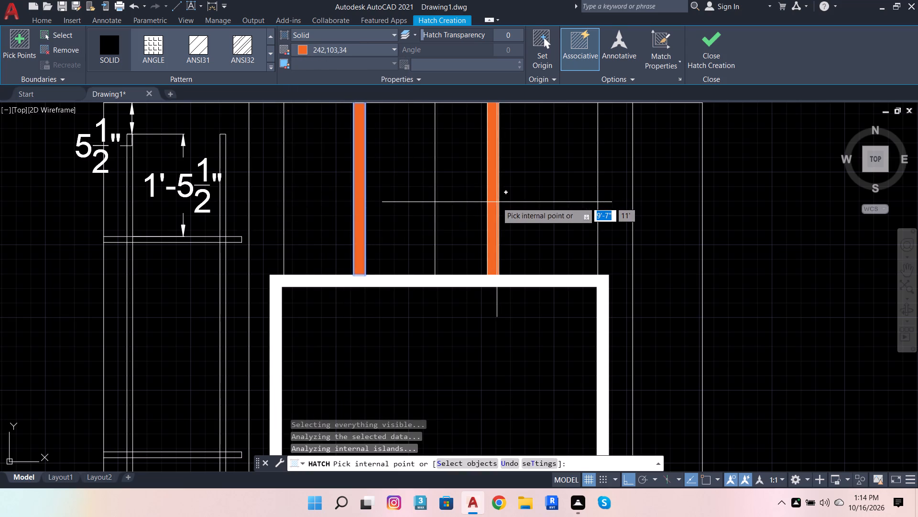
{"action": "left_click", "coordinate": [497, 202]}
Hatch the two divider strips below the frame, both above and beneath the long lower rectangle, in the same orange, and end the Hatch.
{"action": "scroll", "coordinate": [469, 162], "scroll_direction": "down", "scroll_amount": 4}
{"action": "scroll", "coordinate": [445, 256], "scroll_direction": "up", "scroll_amount": 2}
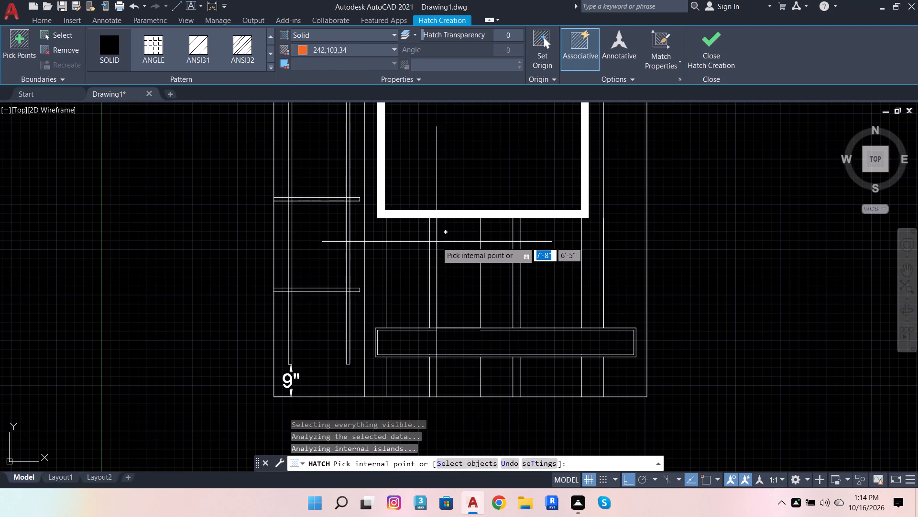
{"action": "left_click", "coordinate": [434, 245]}
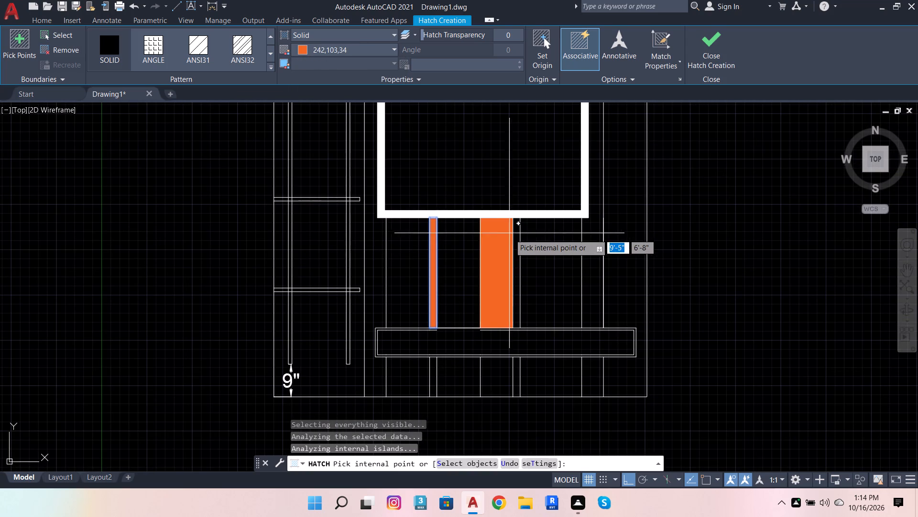
{"action": "left_click", "coordinate": [515, 252]}
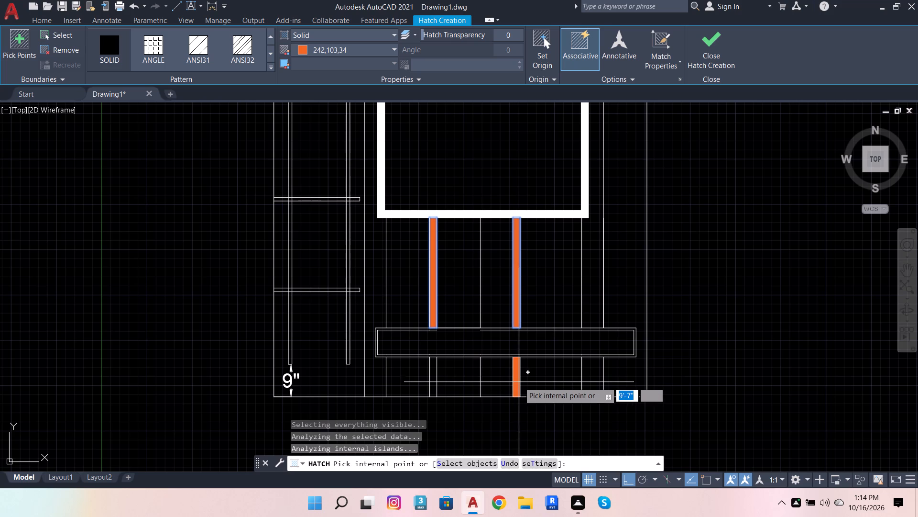
{"action": "left_click", "coordinate": [516, 377]}
{"action": "left_click", "coordinate": [432, 377]}
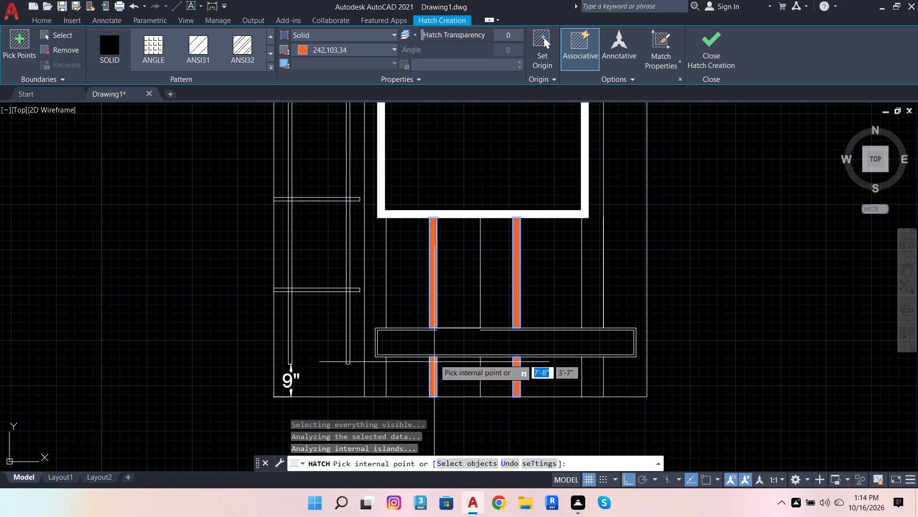
{"action": "key", "text": "Escape"}
{"action": "key", "text": "Escape"}
{"action": "key", "text": "Escape"}
{"action": "scroll", "coordinate": [349, 319], "scroll_direction": "down", "scroll_amount": 3}
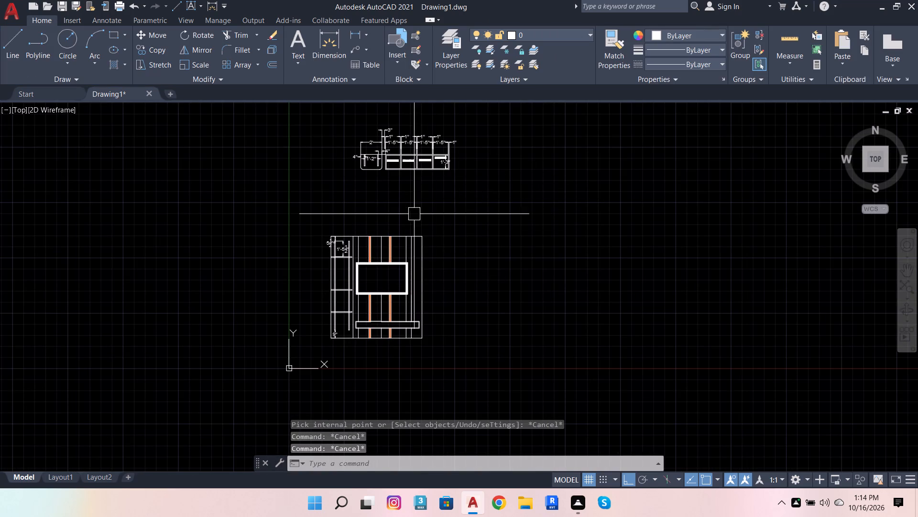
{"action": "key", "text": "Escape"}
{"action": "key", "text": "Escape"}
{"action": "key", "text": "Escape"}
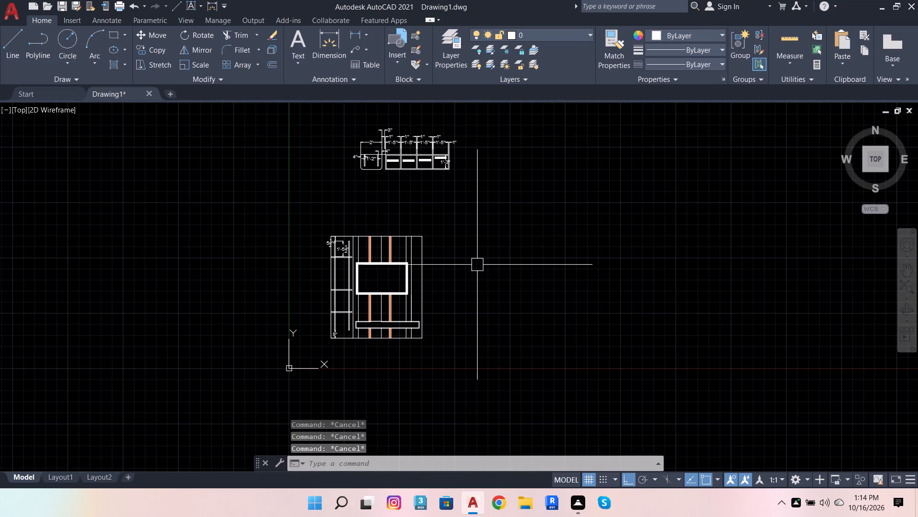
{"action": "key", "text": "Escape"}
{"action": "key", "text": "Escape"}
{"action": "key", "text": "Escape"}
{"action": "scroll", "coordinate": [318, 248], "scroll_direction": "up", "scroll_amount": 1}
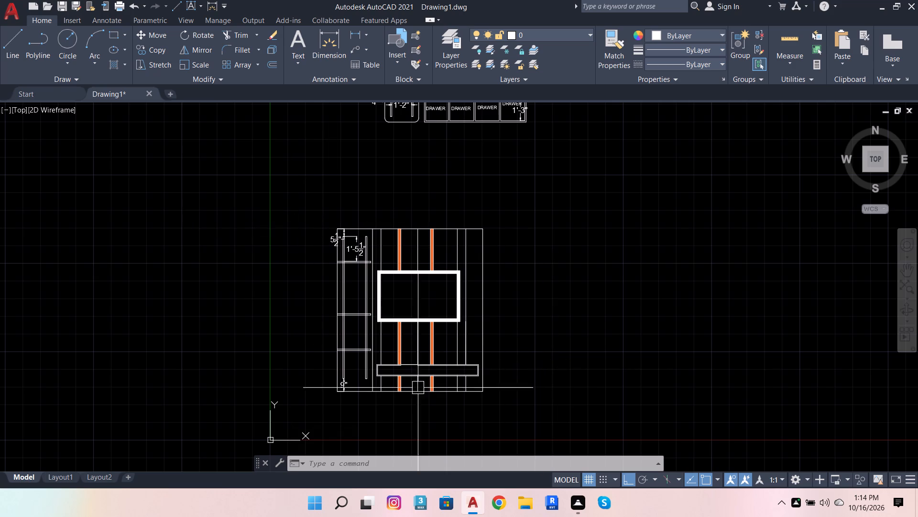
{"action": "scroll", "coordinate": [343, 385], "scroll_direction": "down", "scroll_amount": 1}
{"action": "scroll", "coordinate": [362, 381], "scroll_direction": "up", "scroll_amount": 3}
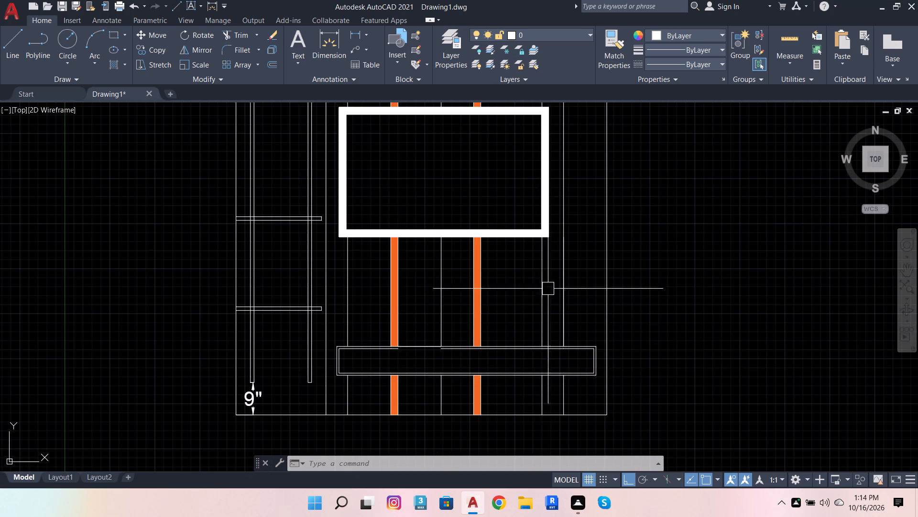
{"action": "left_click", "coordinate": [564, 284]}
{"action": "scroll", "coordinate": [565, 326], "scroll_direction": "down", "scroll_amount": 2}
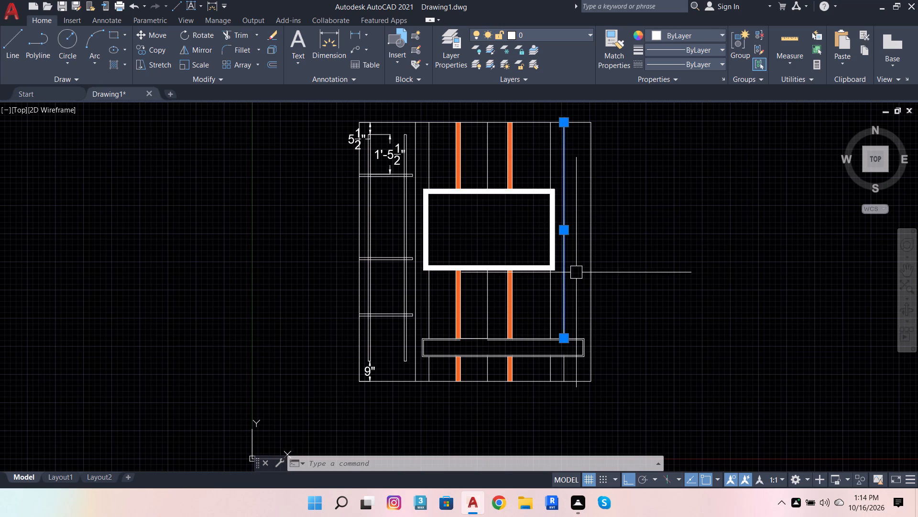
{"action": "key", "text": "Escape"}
Extend the inner upper line of the long lower rectangle across its gap between the orange strips, and end the Trim.
{"action": "scroll", "coordinate": [464, 325], "scroll_direction": "up", "scroll_amount": 3}
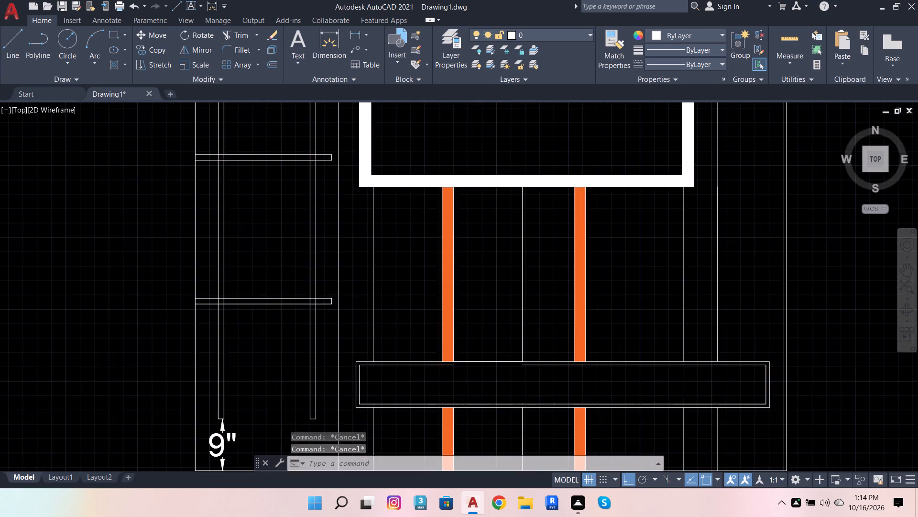
{"action": "scroll", "coordinate": [529, 295], "scroll_direction": "down", "scroll_amount": 1}
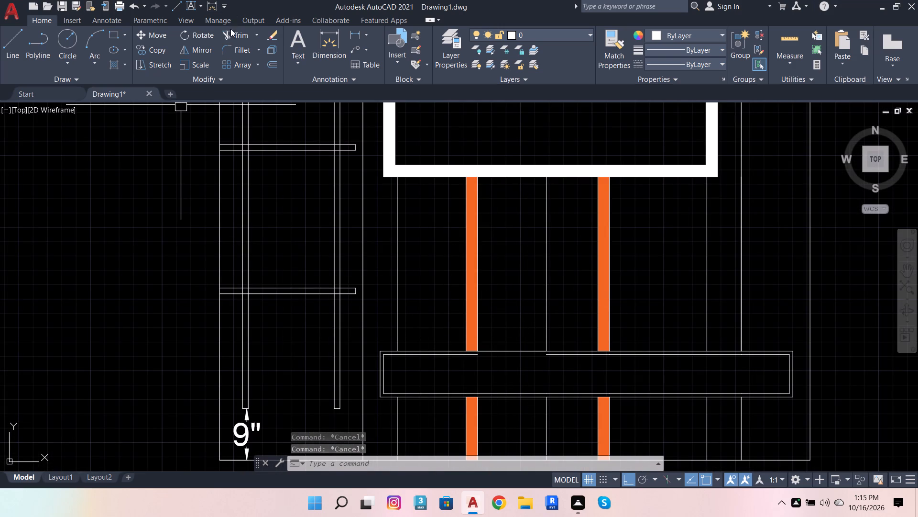
{"action": "left_click", "coordinate": [236, 35]}
{"action": "scroll", "coordinate": [520, 375], "scroll_direction": "up", "scroll_amount": 1}
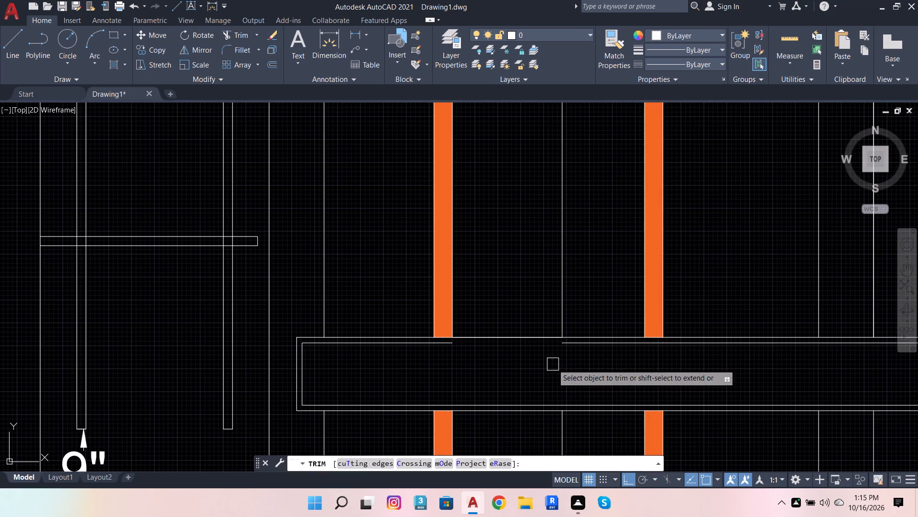
{"action": "left_click", "coordinate": [588, 347], "text": "shift"}
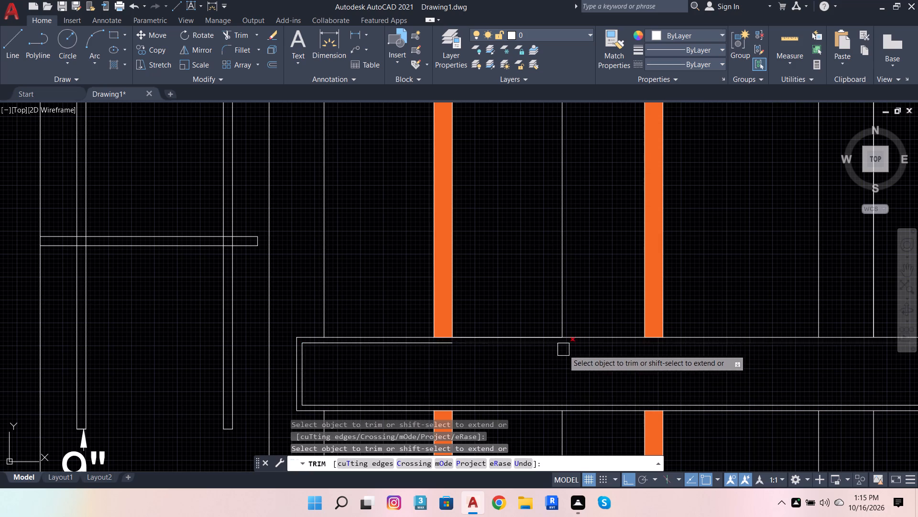
{"action": "key", "text": "Escape"}
{"action": "key", "text": "Escape"}
{"action": "key", "text": "Escape"}
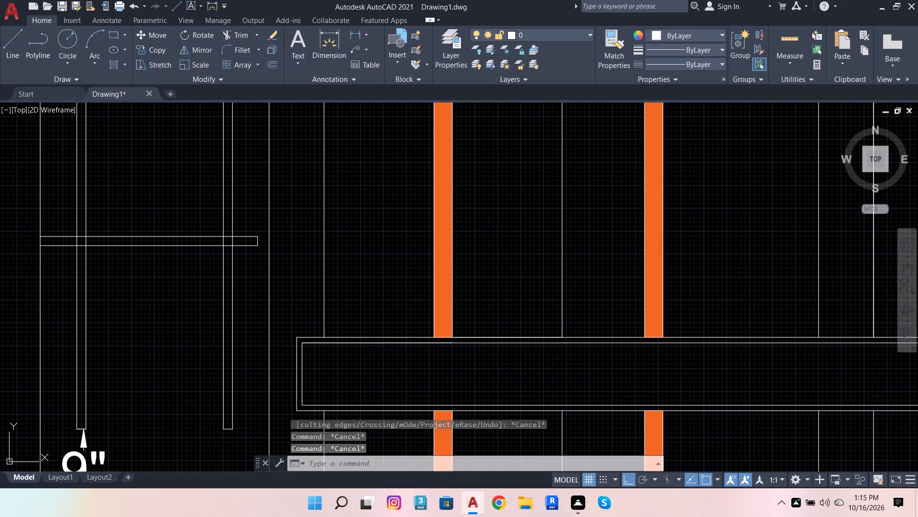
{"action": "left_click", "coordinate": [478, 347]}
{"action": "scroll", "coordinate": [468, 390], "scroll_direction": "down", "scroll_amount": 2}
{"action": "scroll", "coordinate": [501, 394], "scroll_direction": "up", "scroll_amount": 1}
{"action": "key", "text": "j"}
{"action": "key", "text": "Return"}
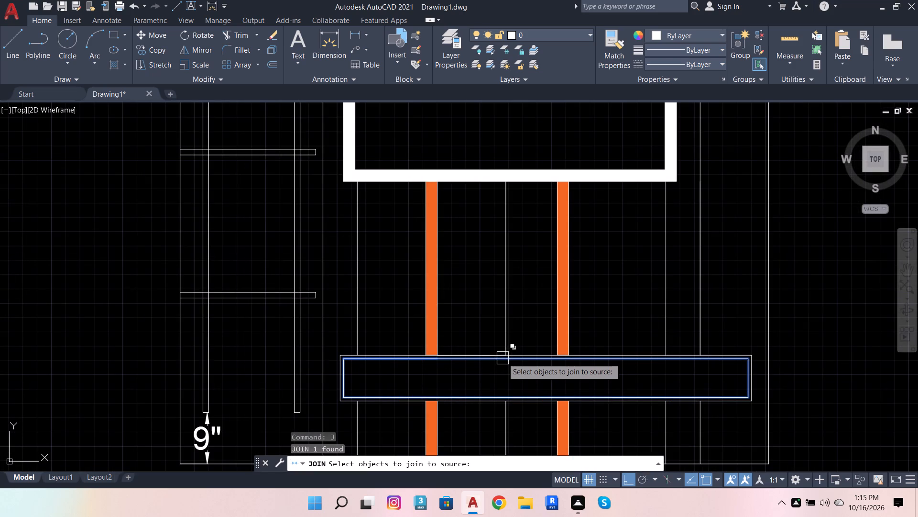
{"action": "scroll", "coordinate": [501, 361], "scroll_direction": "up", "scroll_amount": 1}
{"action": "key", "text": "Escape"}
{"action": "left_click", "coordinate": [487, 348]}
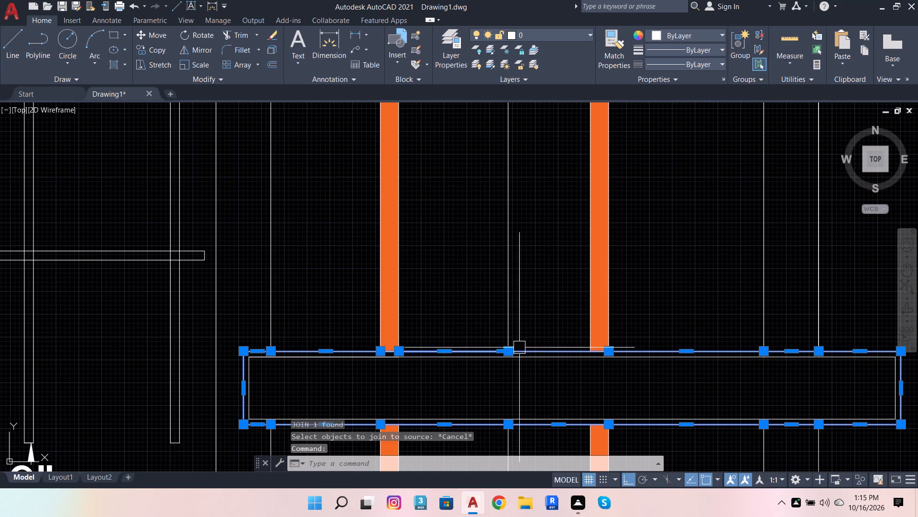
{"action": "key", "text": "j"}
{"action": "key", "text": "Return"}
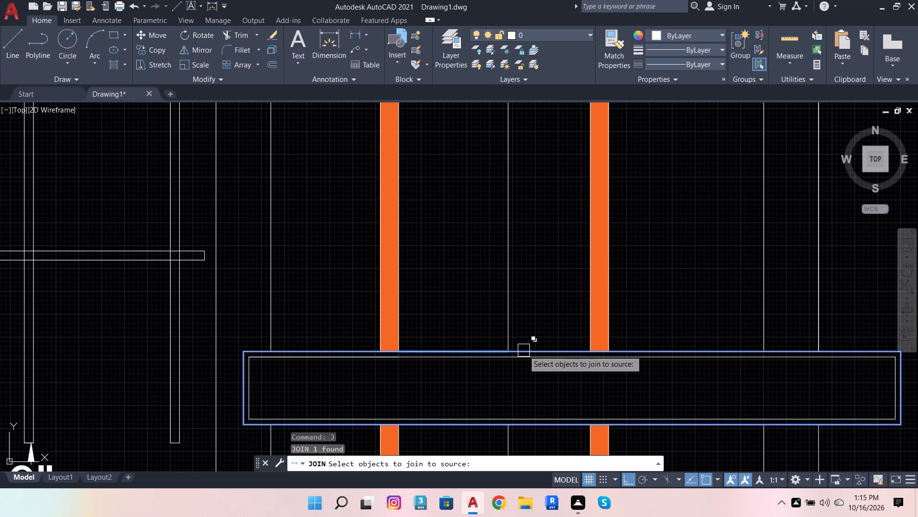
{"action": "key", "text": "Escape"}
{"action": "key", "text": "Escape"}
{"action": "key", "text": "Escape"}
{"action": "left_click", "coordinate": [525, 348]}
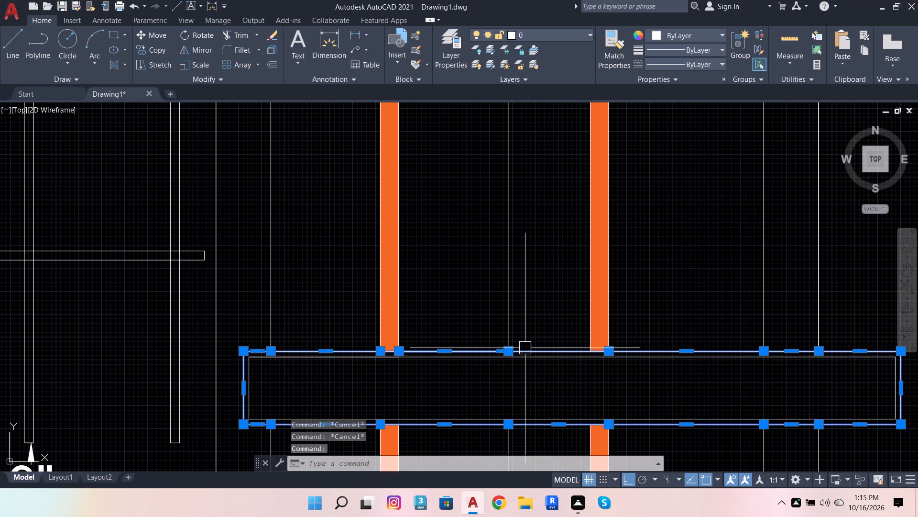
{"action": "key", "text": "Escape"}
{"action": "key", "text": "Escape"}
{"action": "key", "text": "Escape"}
Set the TEXTSIZE default text height to 3".
{"action": "scroll", "coordinate": [525, 353], "scroll_direction": "down", "scroll_amount": 3}
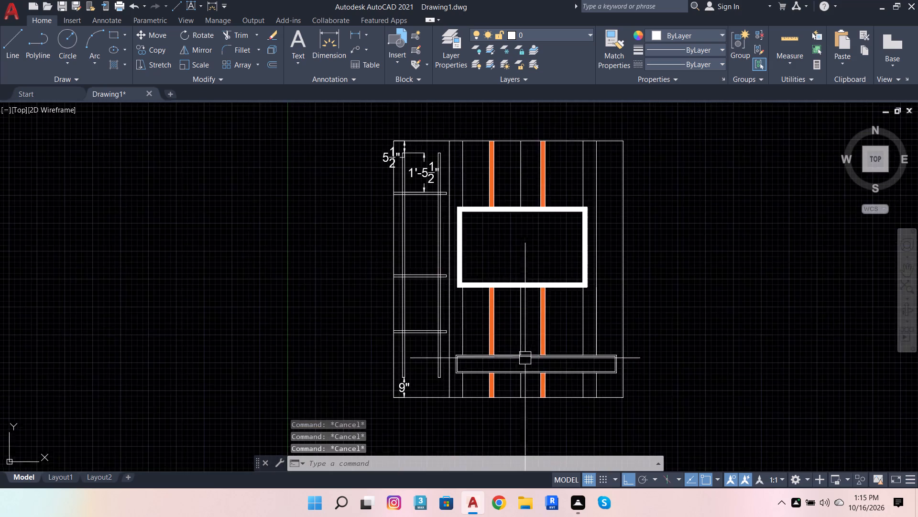
{"action": "scroll", "coordinate": [525, 358], "scroll_direction": "down", "scroll_amount": 1}
{"action": "scroll", "coordinate": [614, 359], "scroll_direction": "up", "scroll_amount": 1}
{"action": "scroll", "coordinate": [449, 360], "scroll_direction": "down", "scroll_amount": 2}
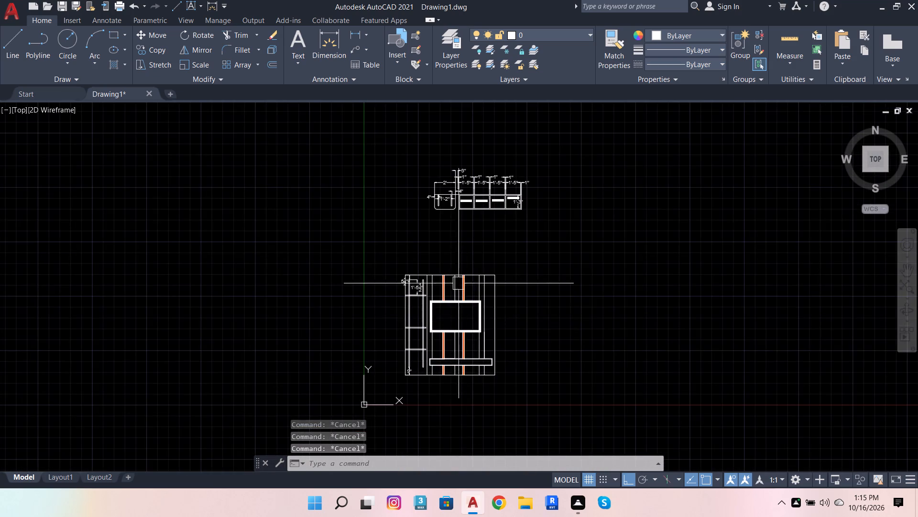
{"action": "scroll", "coordinate": [447, 265], "scroll_direction": "up", "scroll_amount": 2}
{"action": "scroll", "coordinate": [338, 314], "scroll_direction": "down", "scroll_amount": 2}
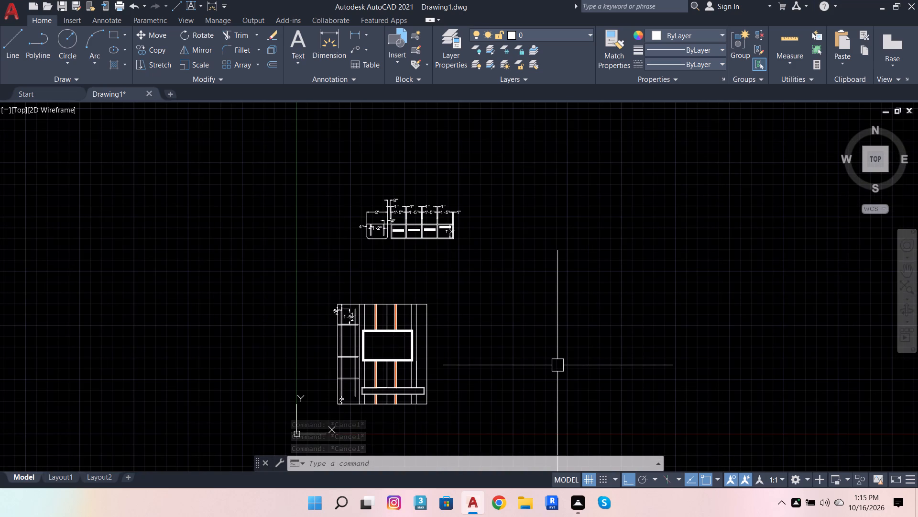
{"action": "type", "text": "TEX"}
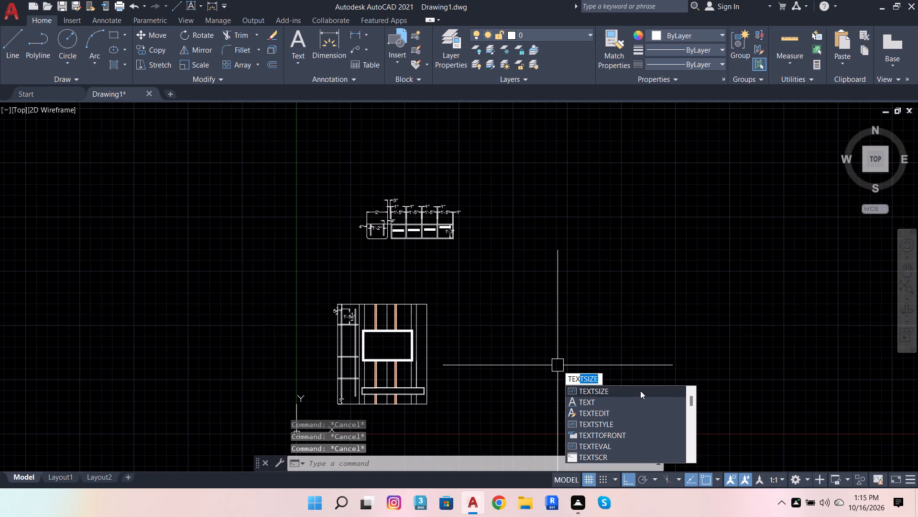
{"action": "left_click", "coordinate": [640, 390]}
{"action": "left_click", "coordinate": [545, 461]}
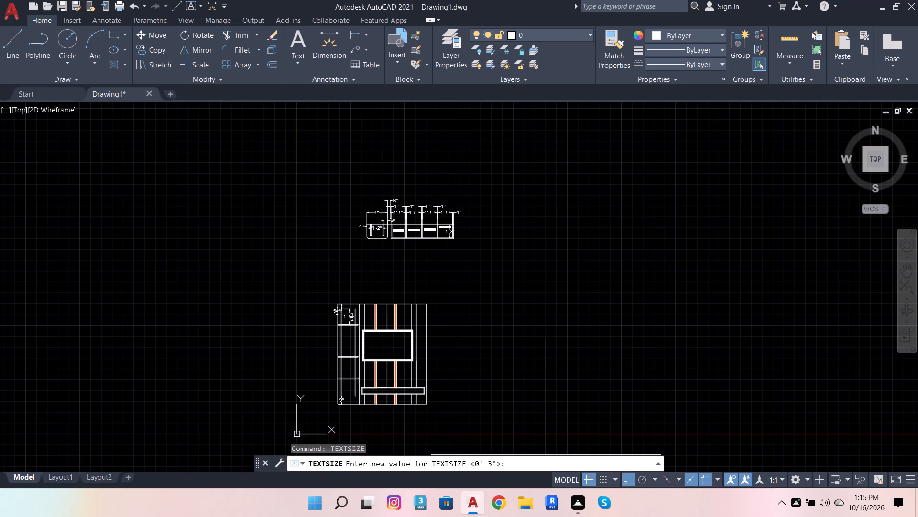
{"action": "key", "text": "3"}
{"action": "key", "text": "Return"}
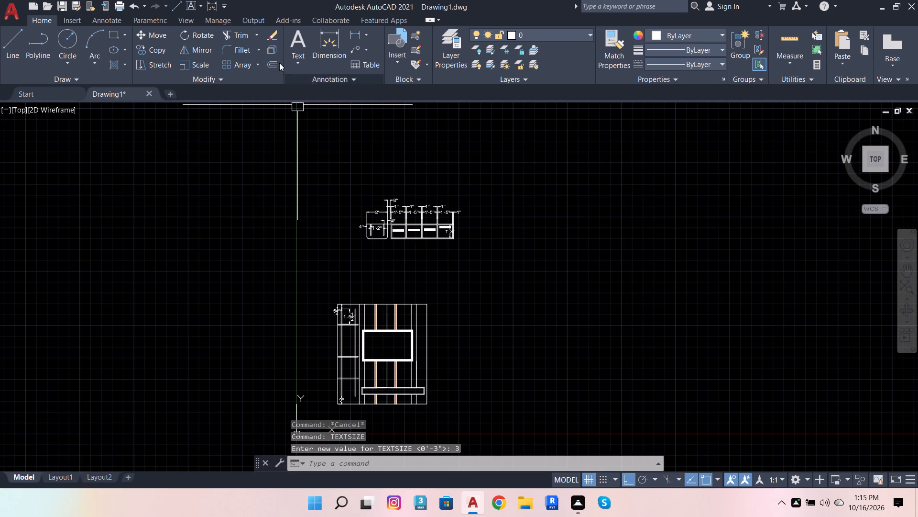
Add the multiline text SHELF just above the uppermost shelf of the shelved section, below its 1'-5 1/2" dimension.
{"action": "left_click", "coordinate": [302, 33]}
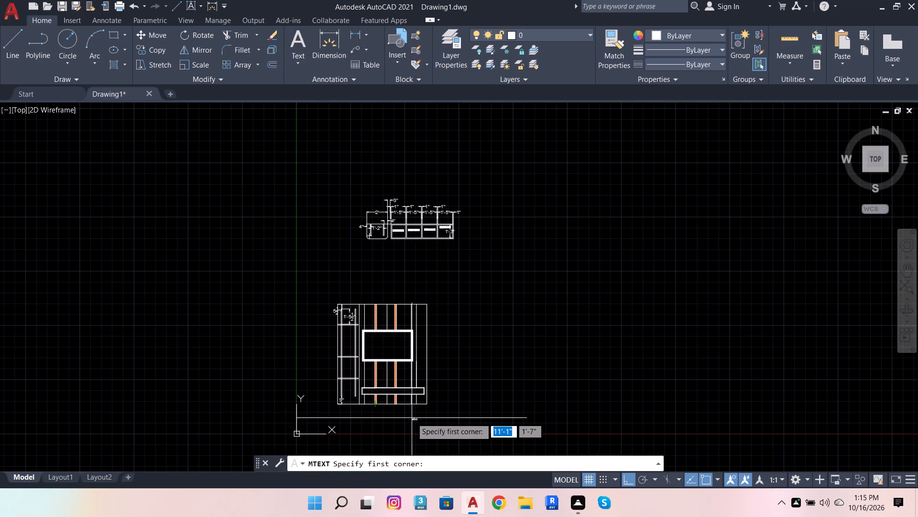
{"action": "scroll", "coordinate": [345, 344], "scroll_direction": "up", "scroll_amount": 2}
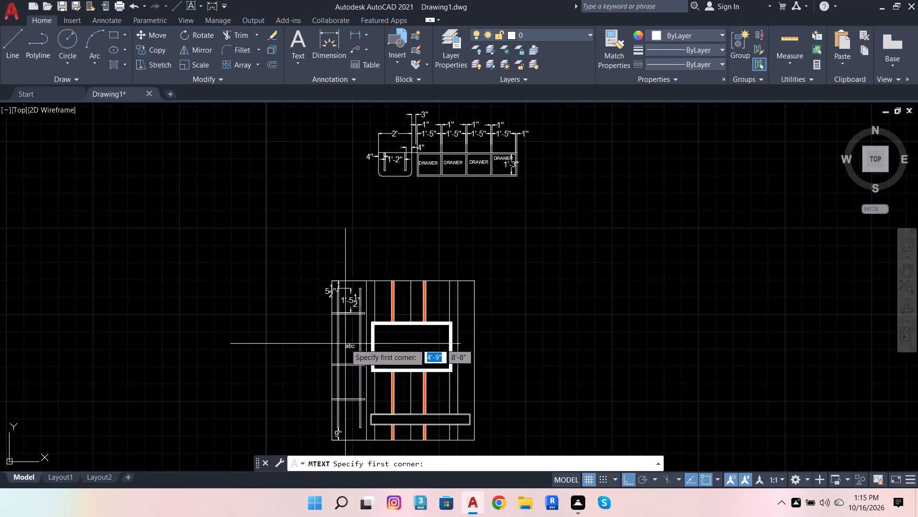
{"action": "scroll", "coordinate": [346, 295], "scroll_direction": "up", "scroll_amount": 2}
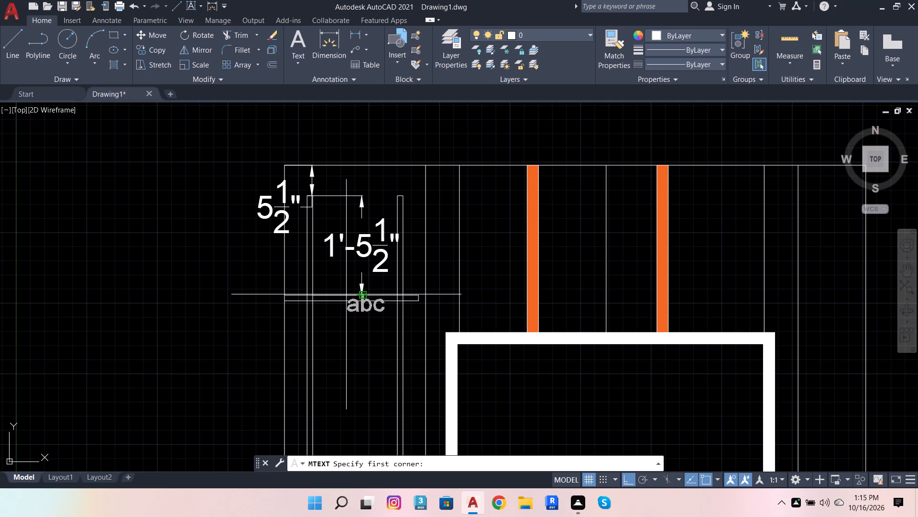
{"action": "scroll", "coordinate": [373, 285], "scroll_direction": "down", "scroll_amount": 3}
{"action": "scroll", "coordinate": [357, 278], "scroll_direction": "up", "scroll_amount": 5}
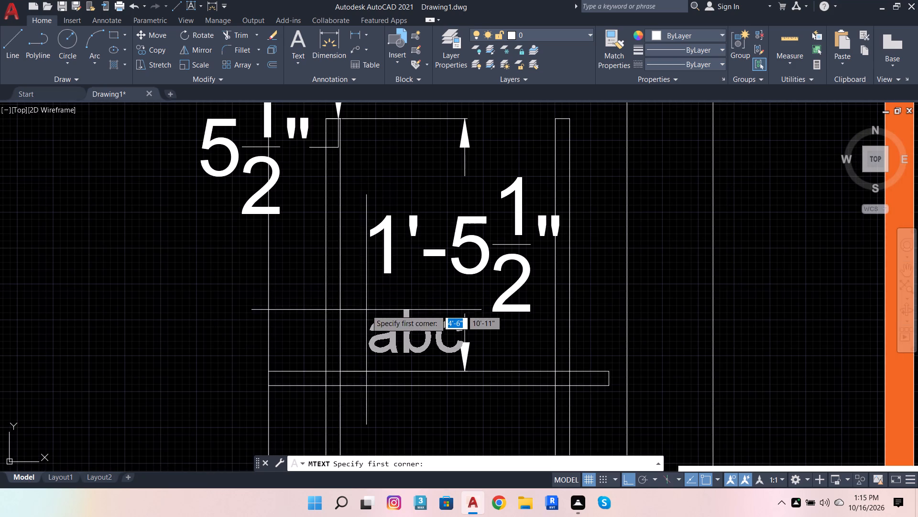
{"action": "left_click", "coordinate": [366, 310]}
{"action": "left_click", "coordinate": [544, 351]}
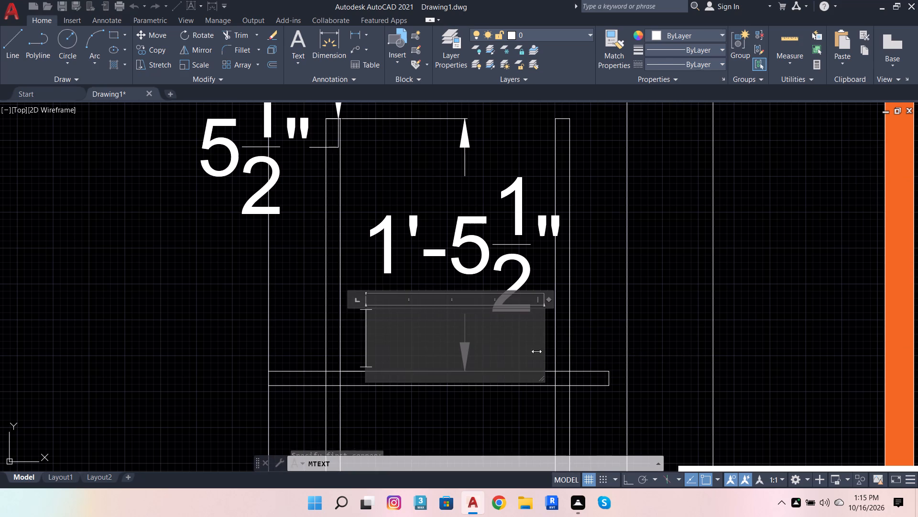
{"action": "scroll", "coordinate": [460, 335], "scroll_direction": "up", "scroll_amount": 2}
{"action": "scroll", "coordinate": [460, 335], "scroll_direction": "down", "scroll_amount": 1}
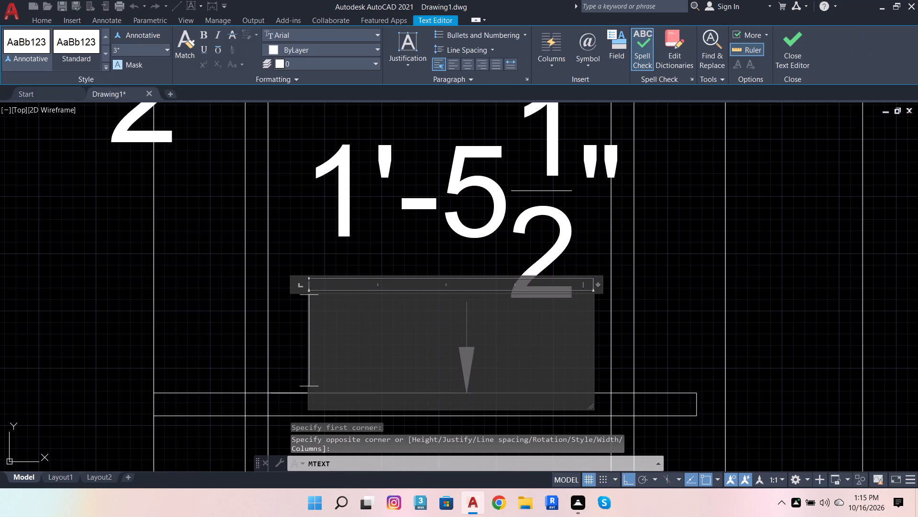
{"action": "type", "text": "SHE"}
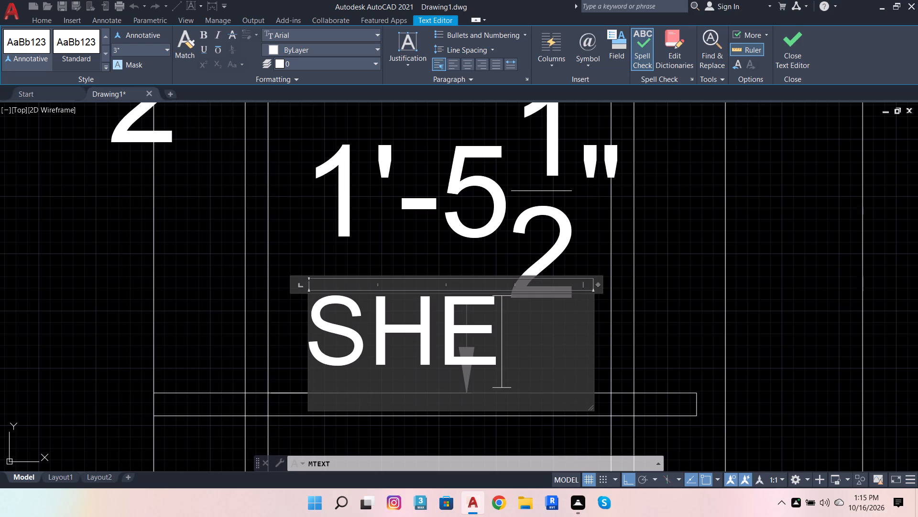
{"action": "type", "text": "LF"}
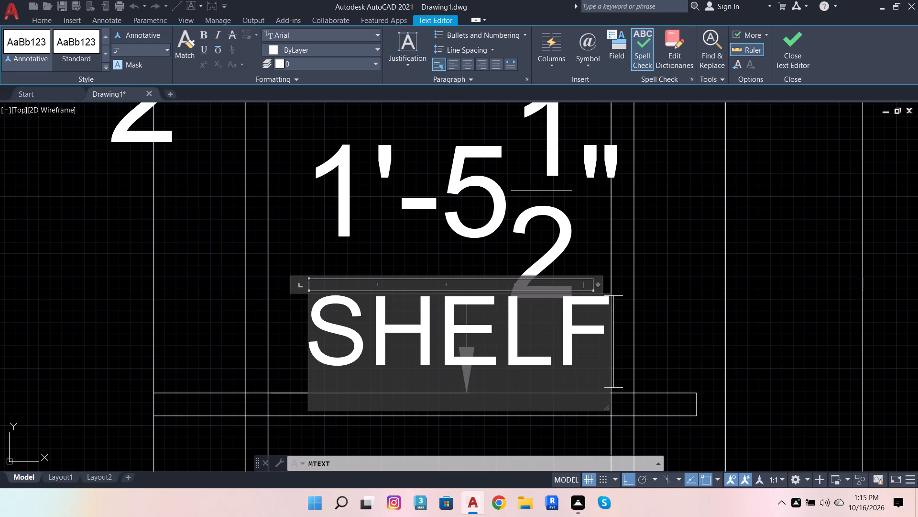
{"action": "scroll", "coordinate": [511, 326], "scroll_direction": "down", "scroll_amount": 3}
{"action": "left_click", "coordinate": [374, 341]}
Copy the SHELF label straight down to just above the middle and lowest shelves, and end the Copy.
{"action": "left_click", "coordinate": [486, 326]}
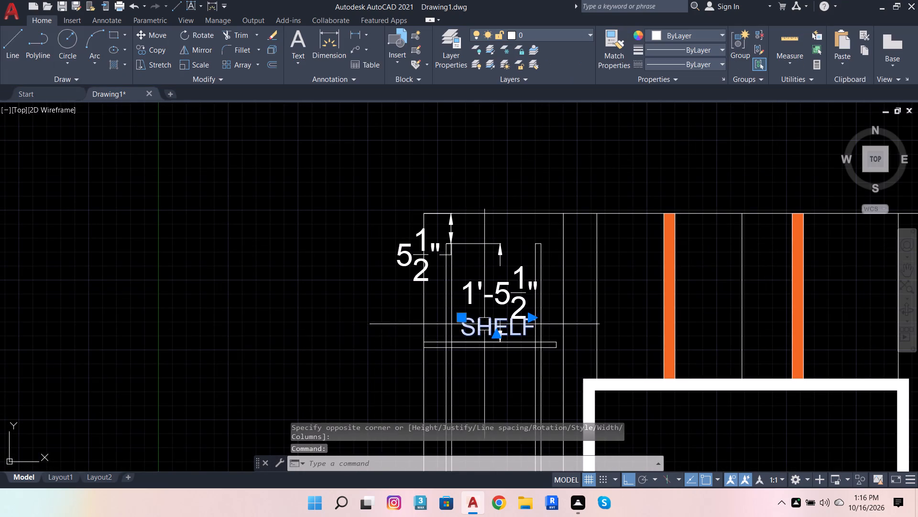
{"action": "left_click", "coordinate": [157, 49]}
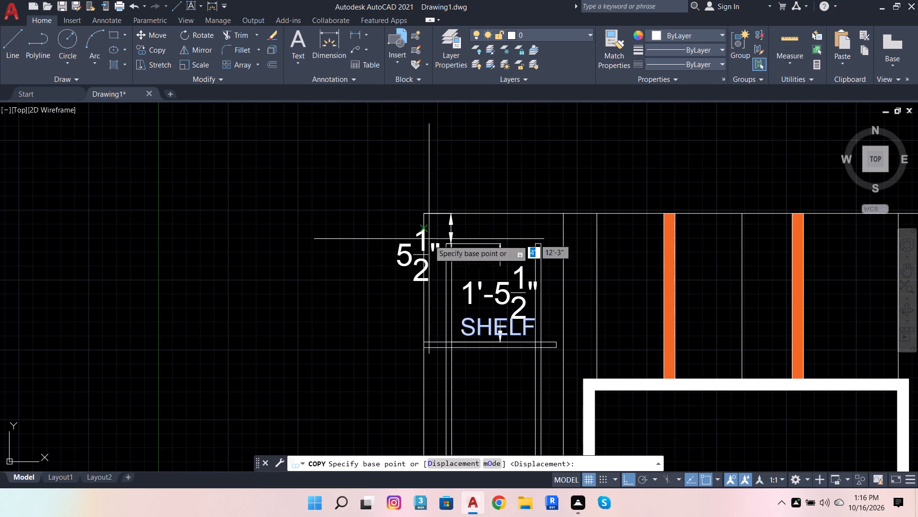
{"action": "left_click", "coordinate": [488, 323]}
{"action": "scroll", "coordinate": [507, 290], "scroll_direction": "down", "scroll_amount": 4}
{"action": "scroll", "coordinate": [495, 329], "scroll_direction": "up", "scroll_amount": 4}
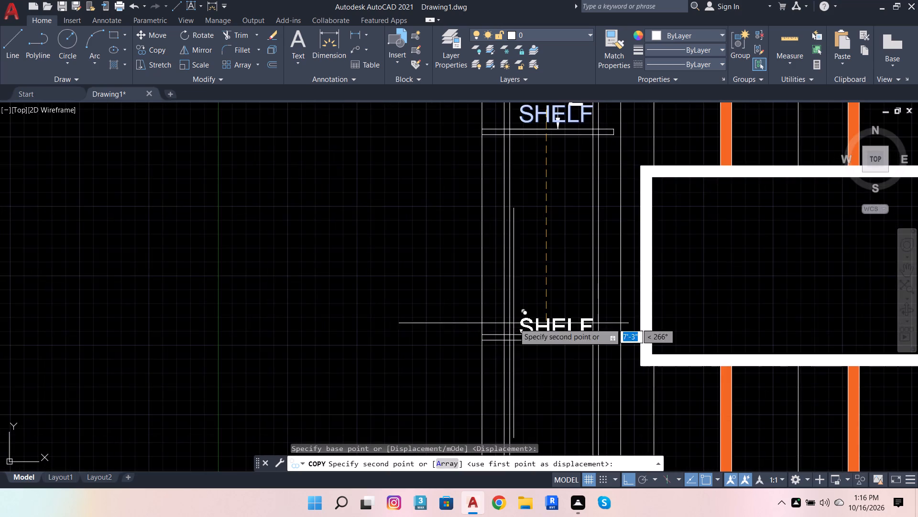
{"action": "scroll", "coordinate": [524, 317], "scroll_direction": "up", "scroll_amount": 2}
{"action": "left_click", "coordinate": [525, 317]}
{"action": "scroll", "coordinate": [531, 283], "scroll_direction": "down", "scroll_amount": 4}
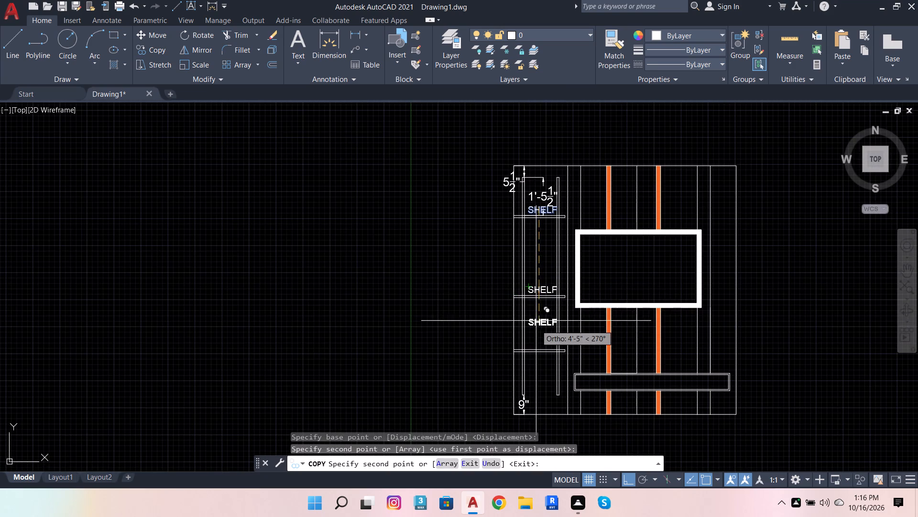
{"action": "scroll", "coordinate": [536, 335], "scroll_direction": "up", "scroll_amount": 4}
{"action": "left_click", "coordinate": [521, 386]}
{"action": "scroll", "coordinate": [559, 284], "scroll_direction": "down", "scroll_amount": 4}
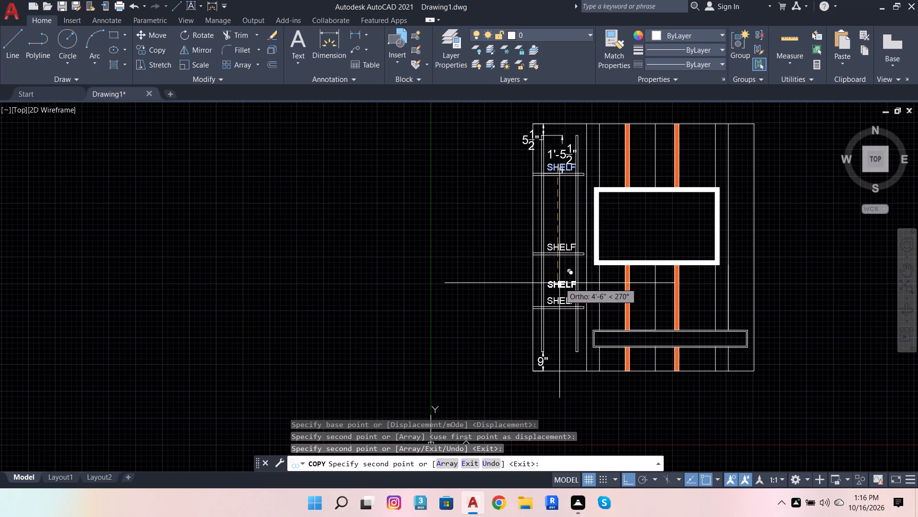
{"action": "key", "text": "Escape"}
{"action": "scroll", "coordinate": [244, 350], "scroll_direction": "down", "scroll_amount": 2}
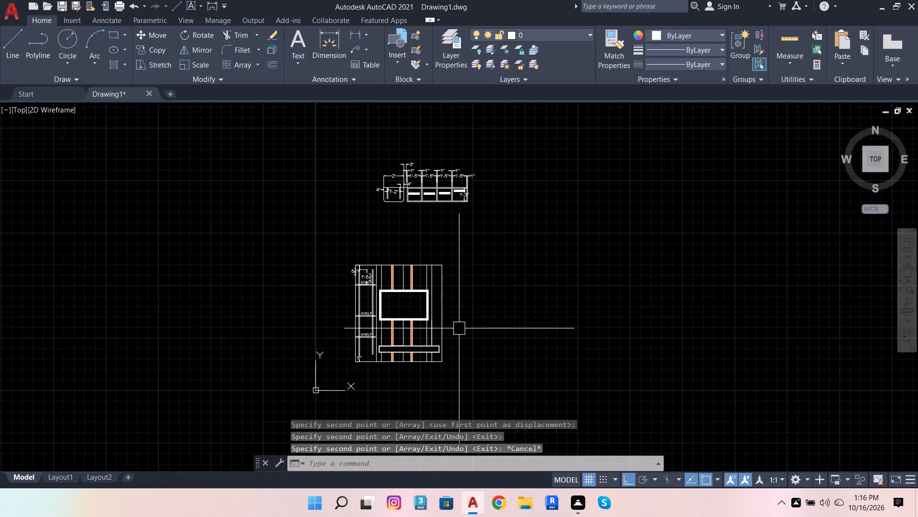
Add the multiline text note FINISHED WITH PAINT outside the divided unit's right edge, level with the white frame.
{"action": "scroll", "coordinate": [447, 302], "scroll_direction": "up", "scroll_amount": 2}
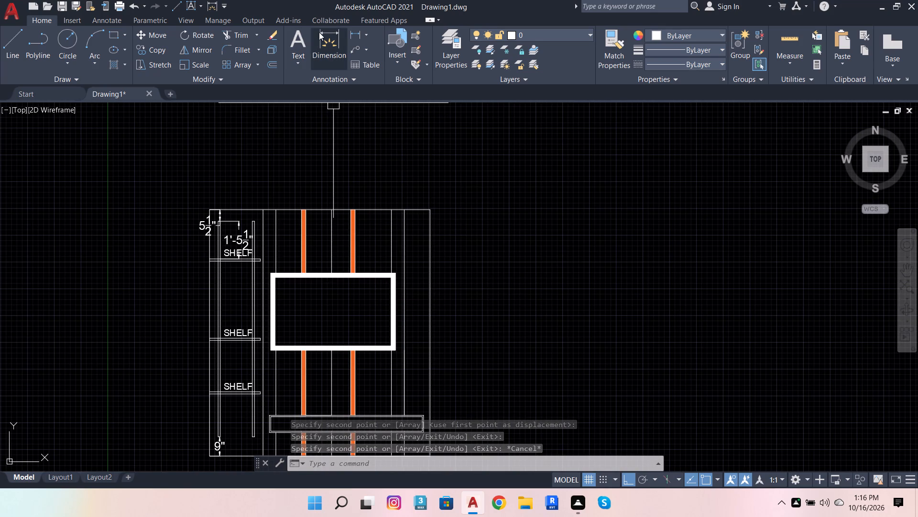
{"action": "left_click", "coordinate": [292, 50]}
{"action": "scroll", "coordinate": [441, 325], "scroll_direction": "up", "scroll_amount": 2}
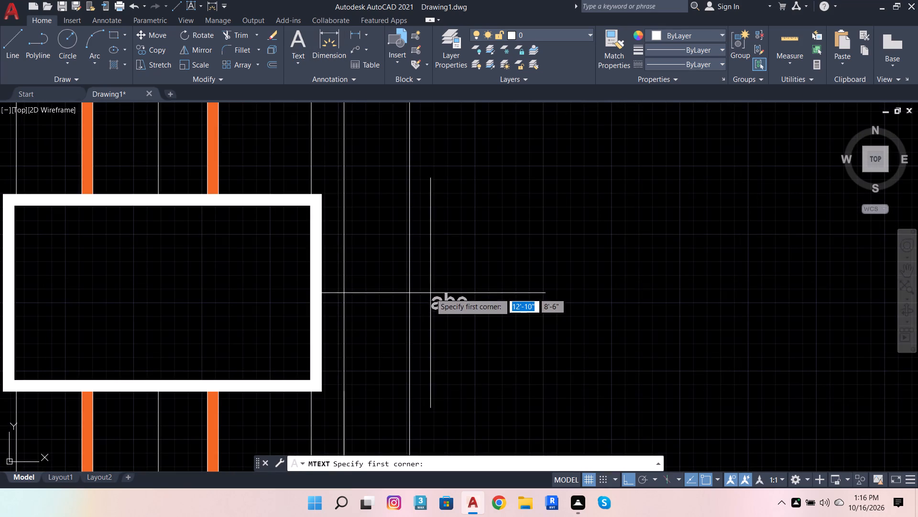
{"action": "left_click", "coordinate": [430, 289]}
{"action": "left_click", "coordinate": [740, 315]}
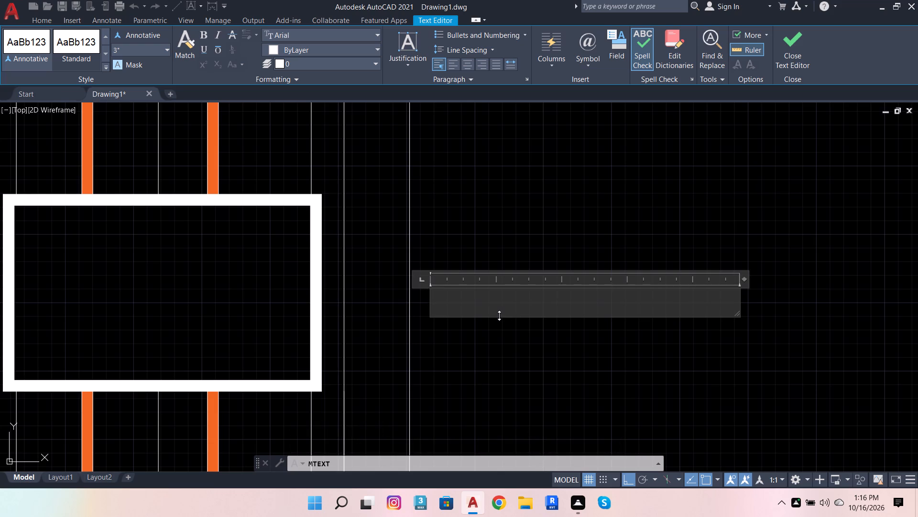
{"action": "type", "text": "FINI"}
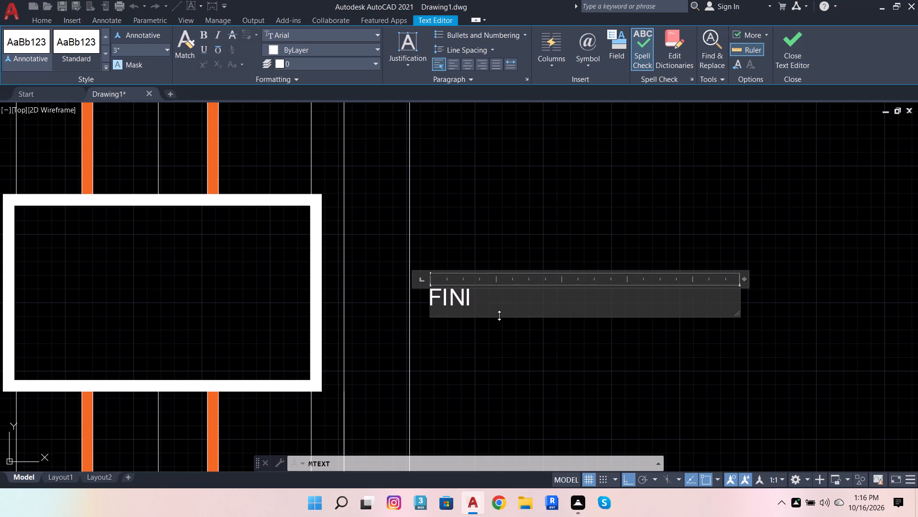
{"action": "type", "text": "SH"}
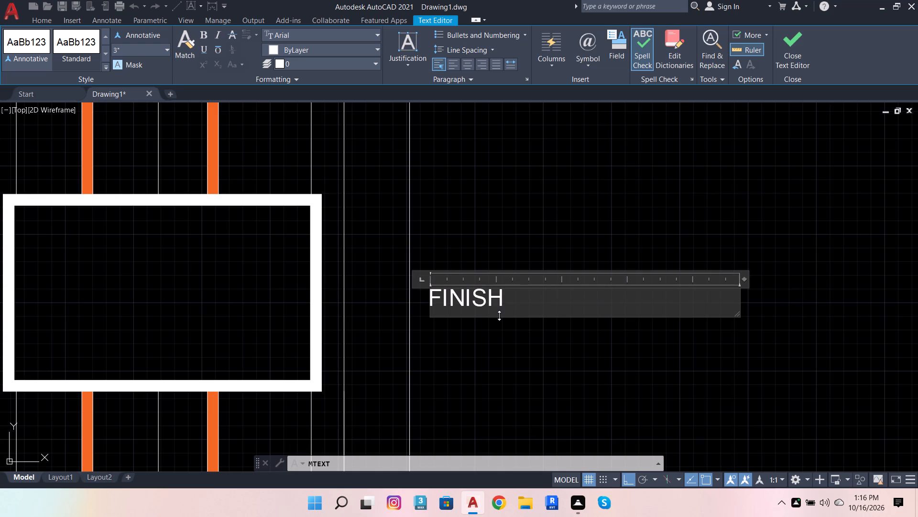
{"action": "type", "text": "ED"}
{"action": "key", "text": "space"}
{"action": "type", "text": "WITH"}
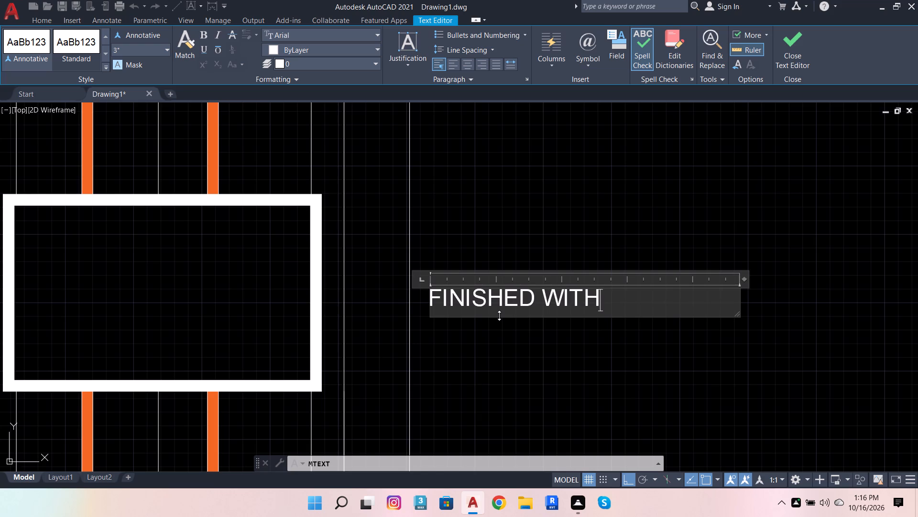
{"action": "key", "text": "space"}
{"action": "type", "text": "PA"}
{"action": "type", "text": "INT"}
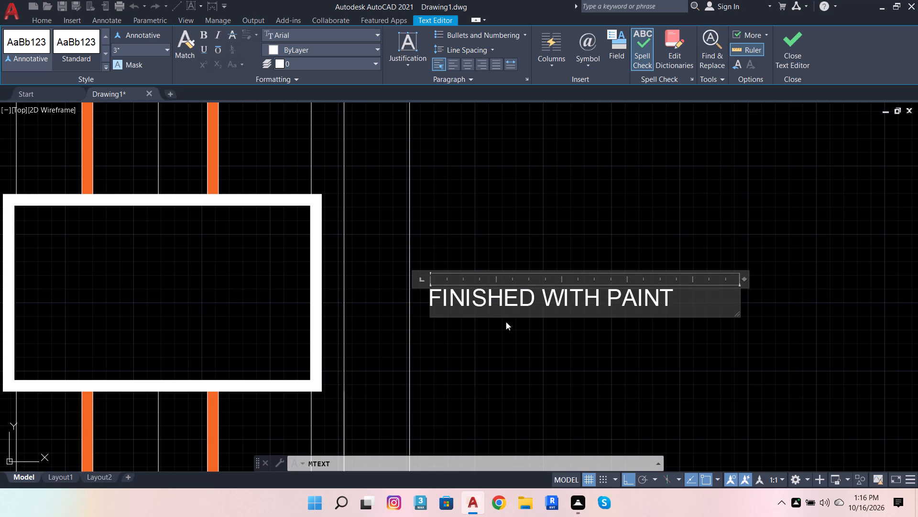
{"action": "left_click", "coordinate": [513, 336]}
Add the multiline text note 1 MS PIPE directly beneath the FINISHED WITH PAINT note.
{"action": "left_click", "coordinate": [293, 36]}
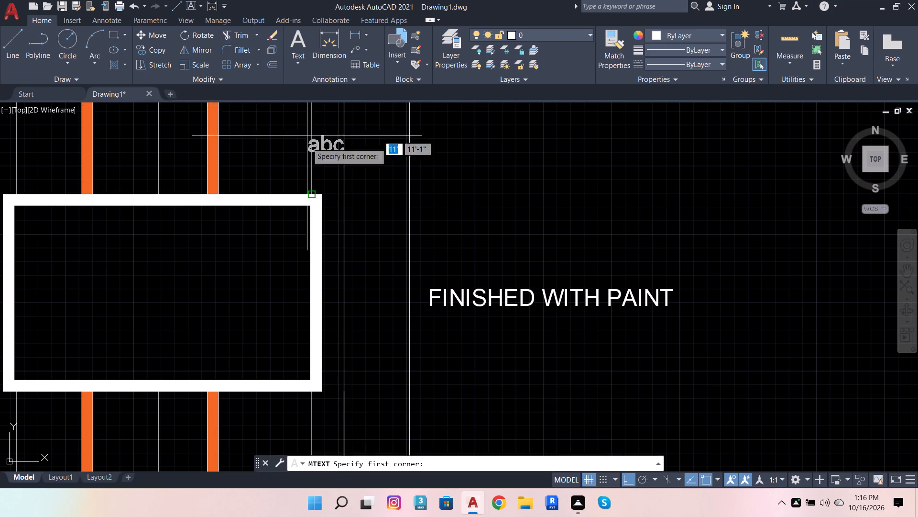
{"action": "scroll", "coordinate": [325, 193], "scroll_direction": "down", "scroll_amount": 3}
{"action": "scroll", "coordinate": [372, 243], "scroll_direction": "up", "scroll_amount": 3}
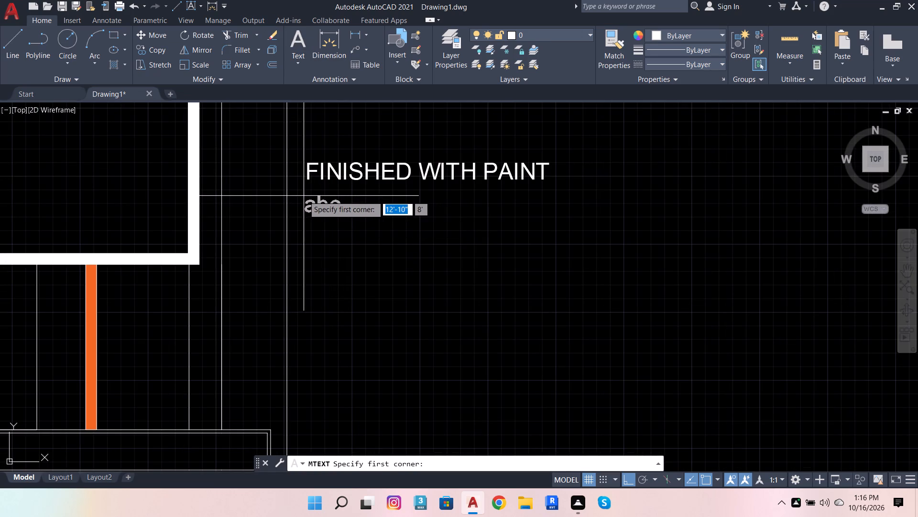
{"action": "left_click", "coordinate": [303, 195]}
{"action": "left_click", "coordinate": [629, 239]}
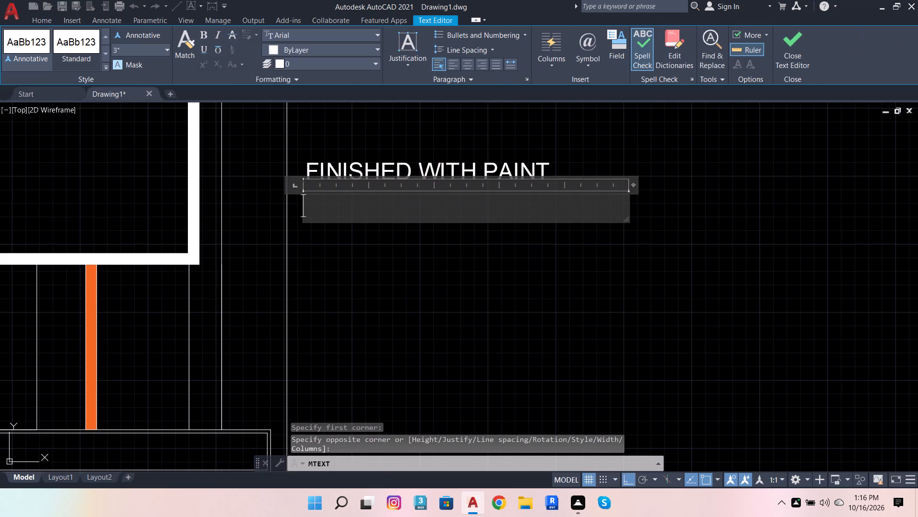
{"action": "scroll", "coordinate": [509, 213], "scroll_direction": "up", "scroll_amount": 1}
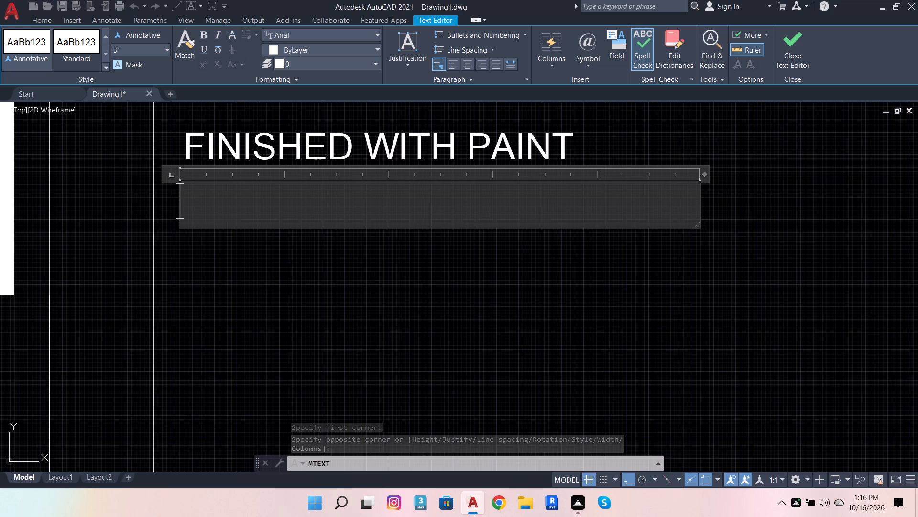
{"action": "type", "text": "1 MS"}
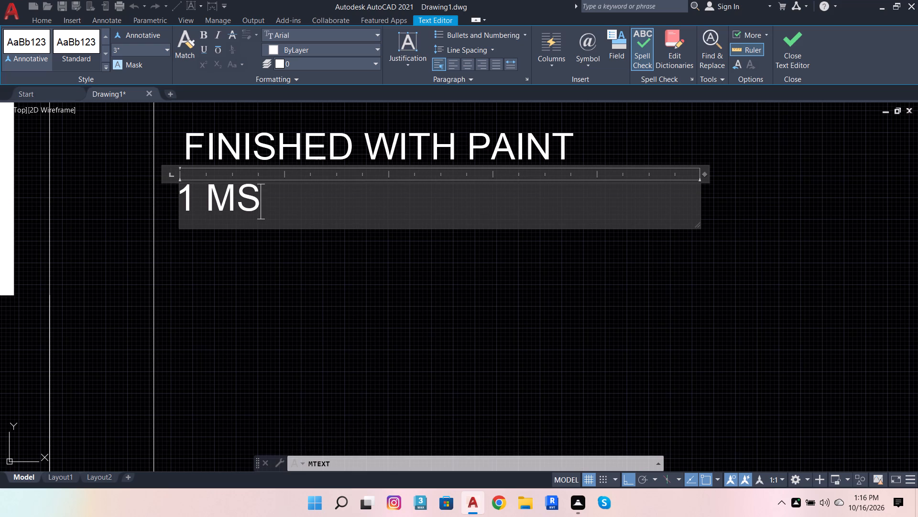
{"action": "key", "text": "space"}
{"action": "type", "text": "PIPE"}
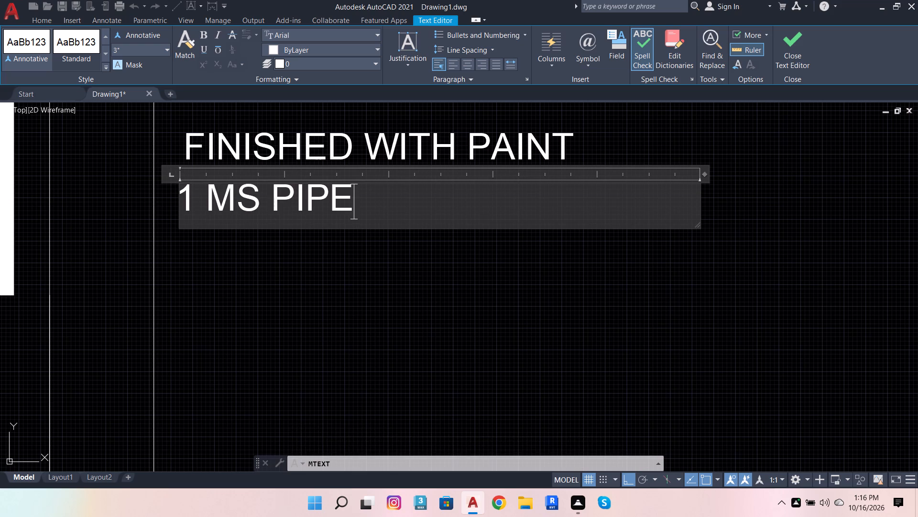
{"action": "left_click", "coordinate": [494, 265]}
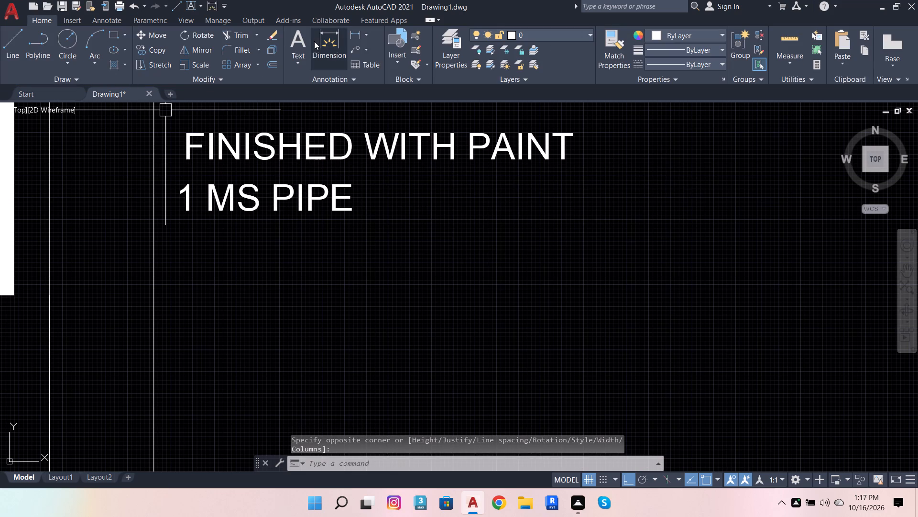
Add a two-line multiline text note, 18MM PLYBOARD over LAMINATE FINISH, beneath the 1 MS PIPE note.
{"action": "left_click", "coordinate": [304, 39]}
{"action": "scroll", "coordinate": [305, 162], "scroll_direction": "down", "scroll_amount": 2}
{"action": "scroll", "coordinate": [250, 200], "scroll_direction": "up", "scroll_amount": 1}
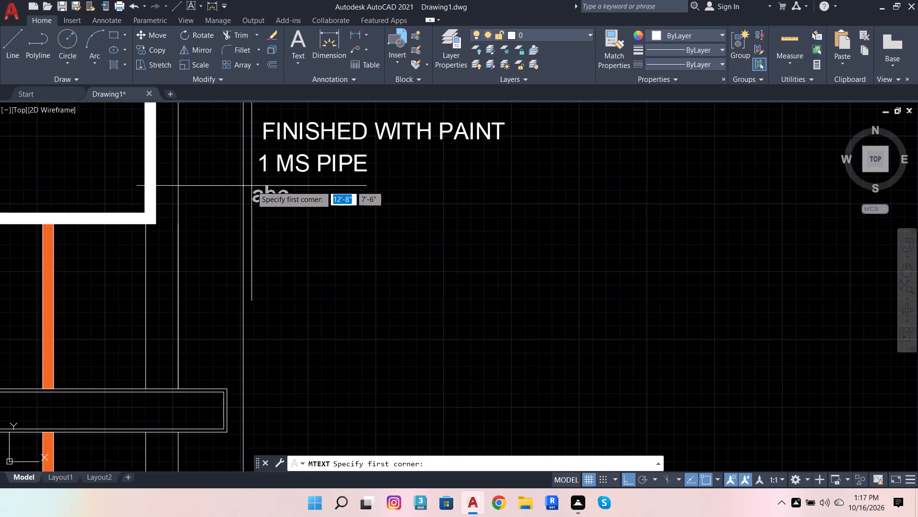
{"action": "scroll", "coordinate": [260, 199], "scroll_direction": "up", "scroll_amount": 1}
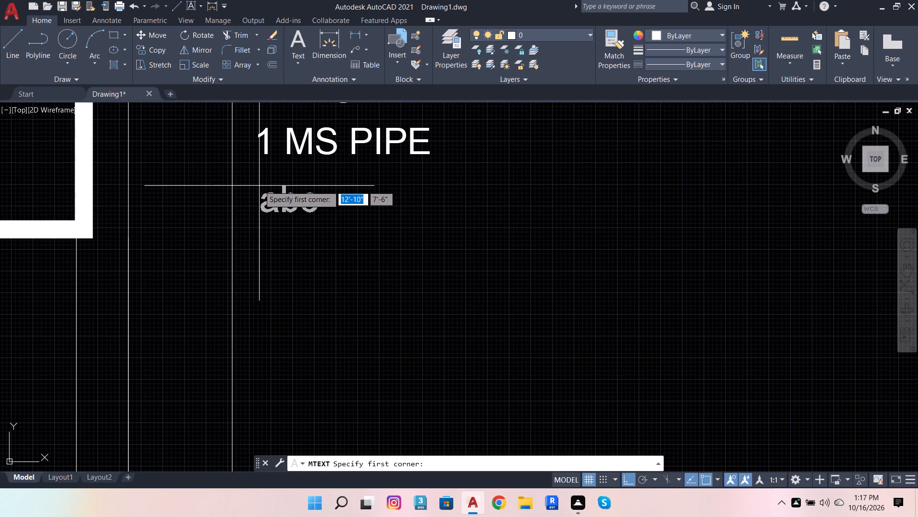
{"action": "left_click", "coordinate": [255, 202]}
{"action": "scroll", "coordinate": [323, 226], "scroll_direction": "down", "scroll_amount": 2}
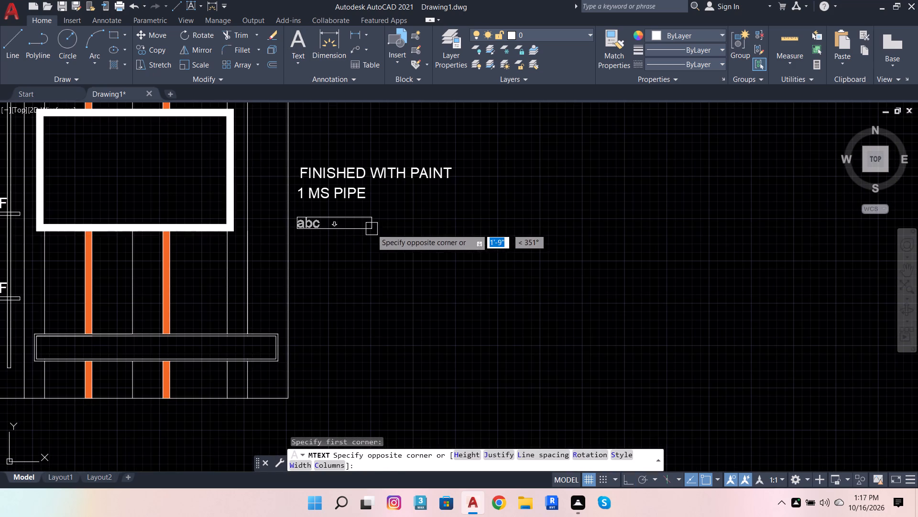
{"action": "left_click", "coordinate": [463, 231]}
{"action": "scroll", "coordinate": [337, 225], "scroll_direction": "up", "scroll_amount": 2}
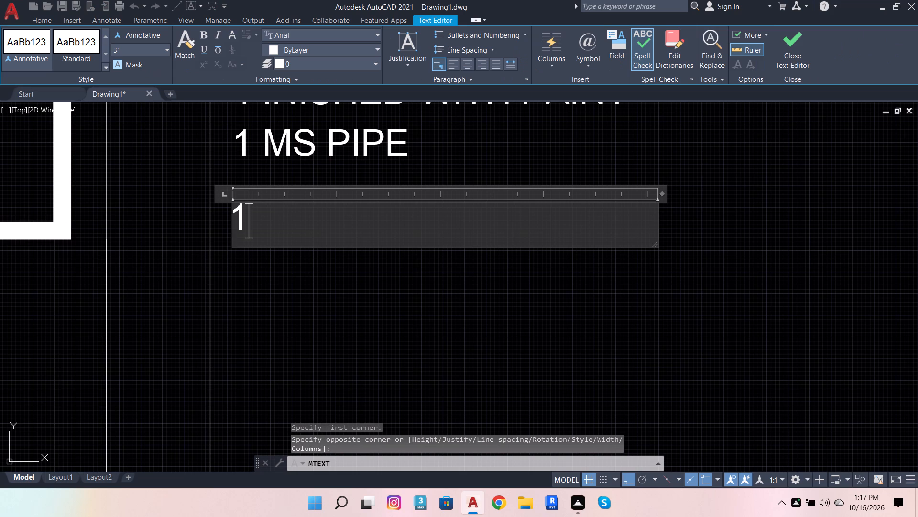
{"action": "key", "text": "1"}
{"action": "key", "text": "8"}
{"action": "type", "text": "MM"}
{"action": "key", "text": "space"}
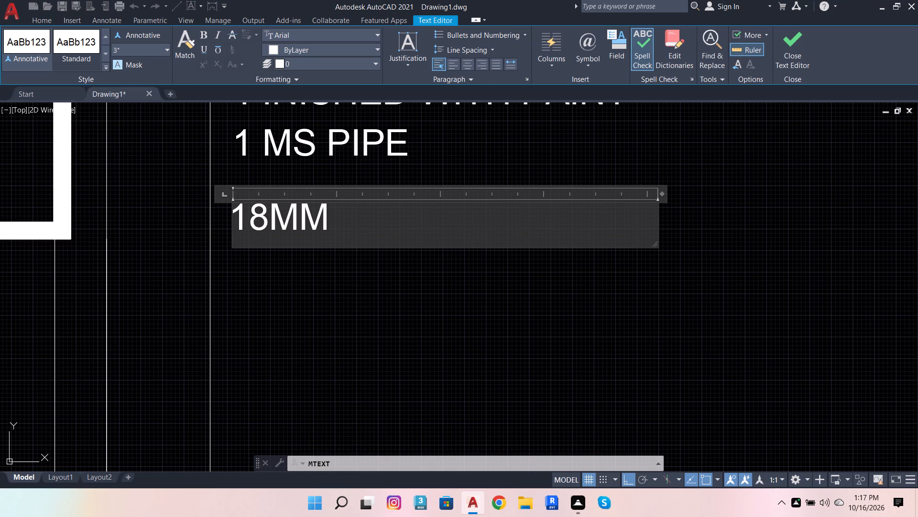
{"action": "type", "text": "PLY"}
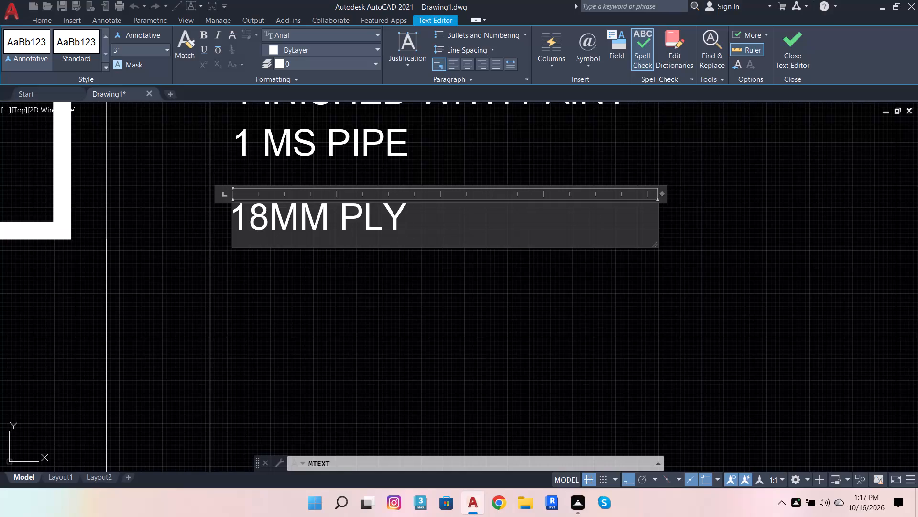
{"action": "key", "text": "b"}
{"action": "key", "text": "o"}
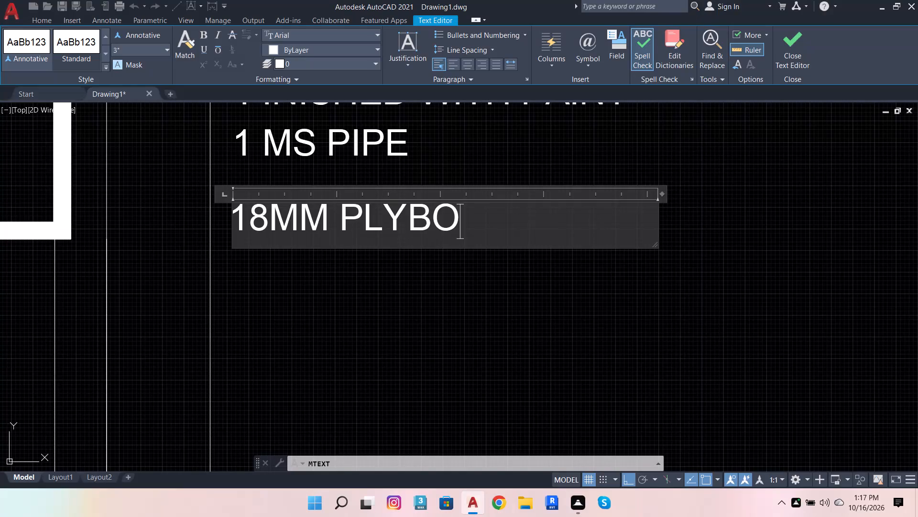
{"action": "type", "text": "ARD"}
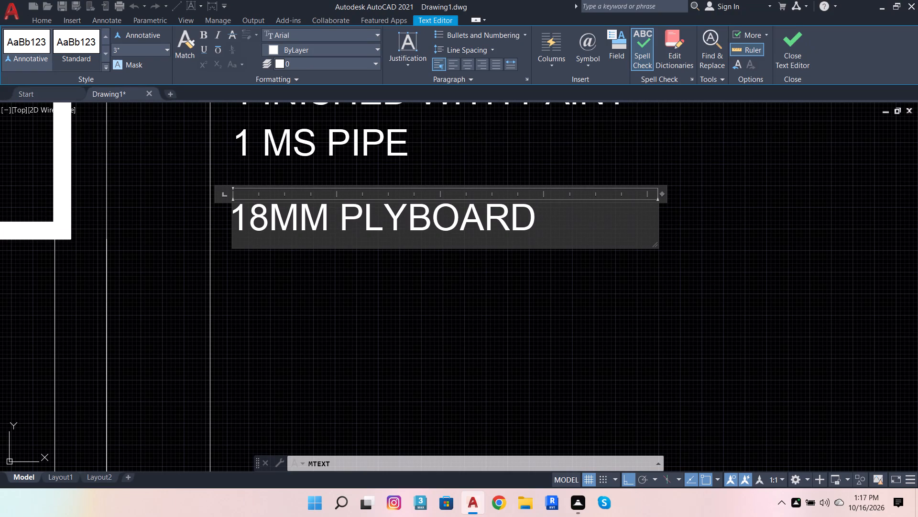
{"action": "key", "text": "Return"}
{"action": "type", "text": "LAM"}
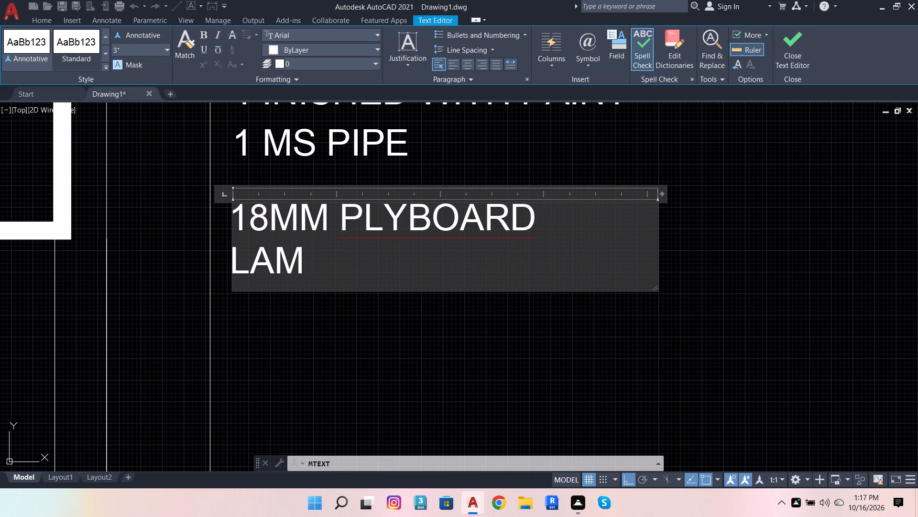
{"action": "type", "text": "IN"}
{"action": "key", "text": "a"}
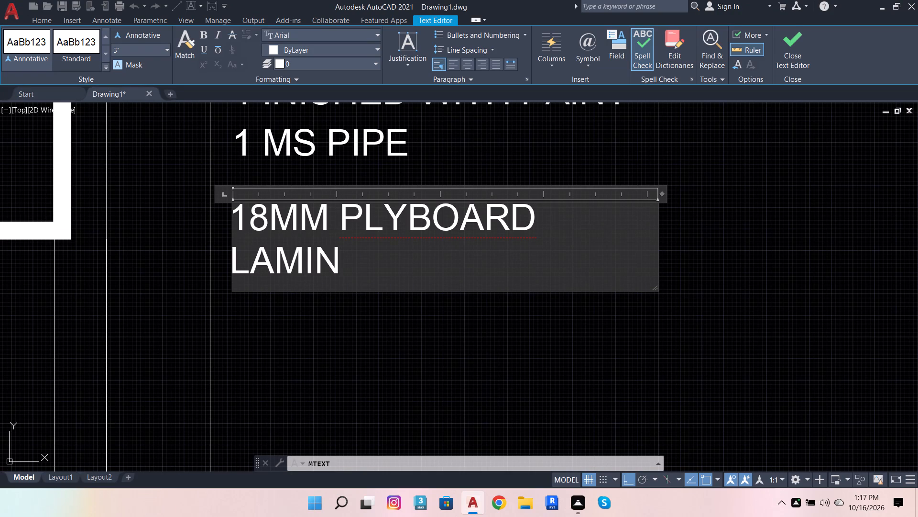
{"action": "type", "text": "TE"}
{"action": "key", "text": "space"}
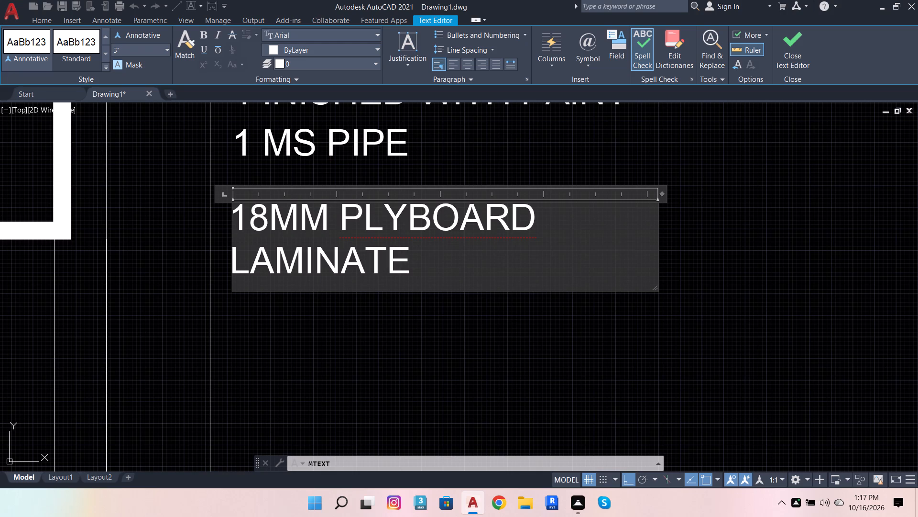
{"action": "type", "text": "FINISH"}
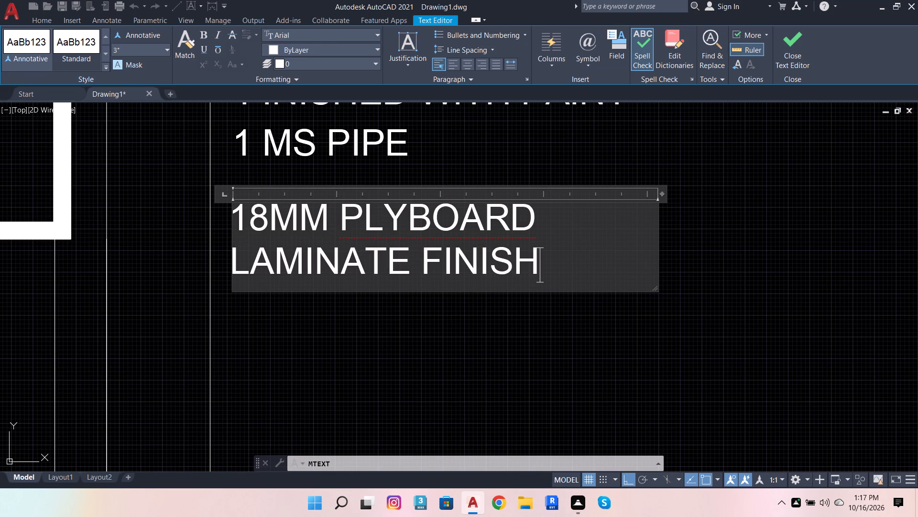
{"action": "left_click", "coordinate": [331, 328]}
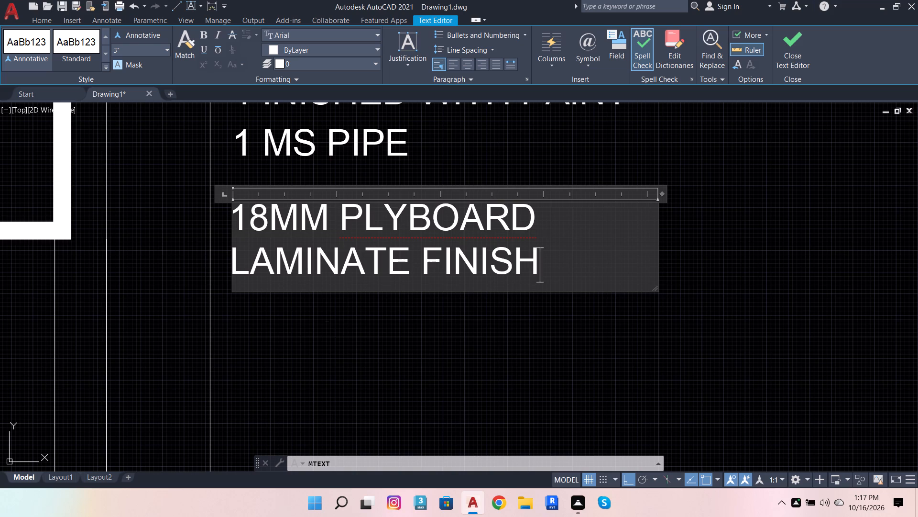
Add a two-line multiline text note, 1' GOLDEN over PROFILE, beneath the LAMINATE FINISH line.
{"action": "left_click", "coordinate": [294, 38]}
{"action": "scroll", "coordinate": [271, 112], "scroll_direction": "down", "scroll_amount": 3}
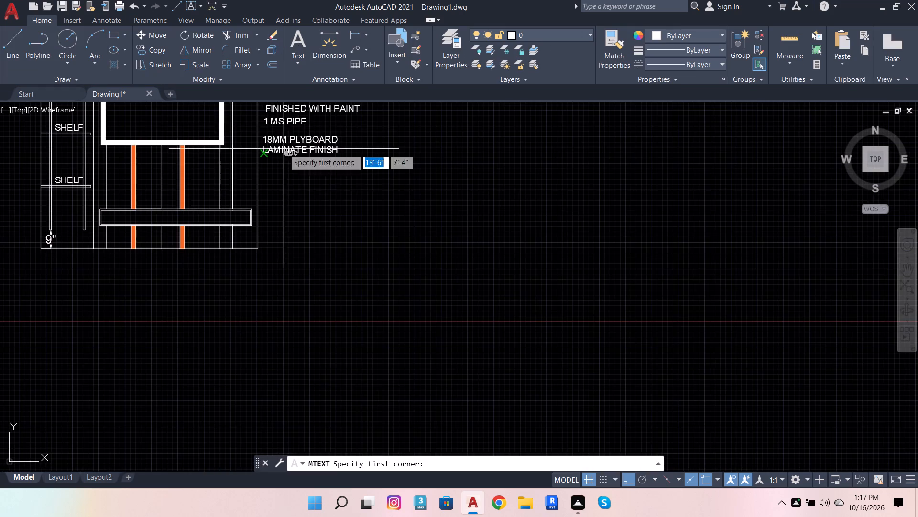
{"action": "scroll", "coordinate": [271, 177], "scroll_direction": "up", "scroll_amount": 2}
{"action": "left_click", "coordinate": [254, 139]}
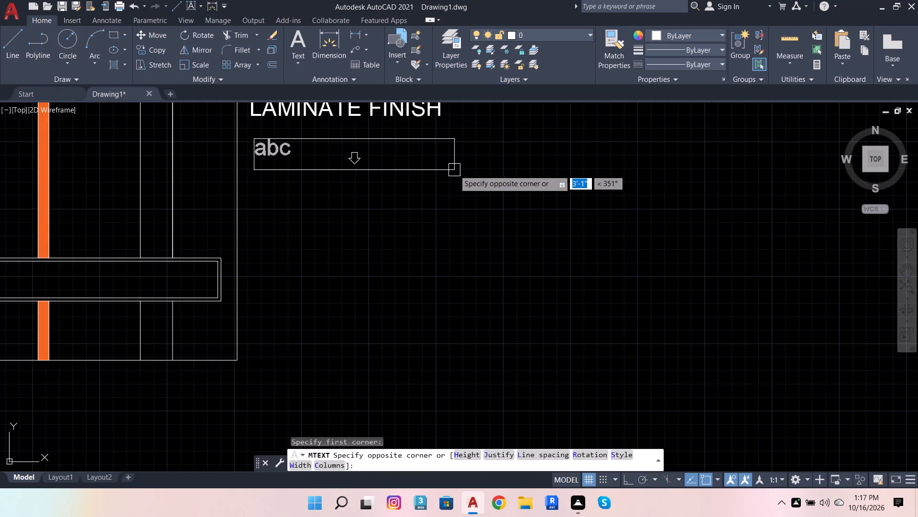
{"action": "left_click", "coordinate": [493, 162]}
{"action": "scroll", "coordinate": [343, 147], "scroll_direction": "up", "scroll_amount": 1}
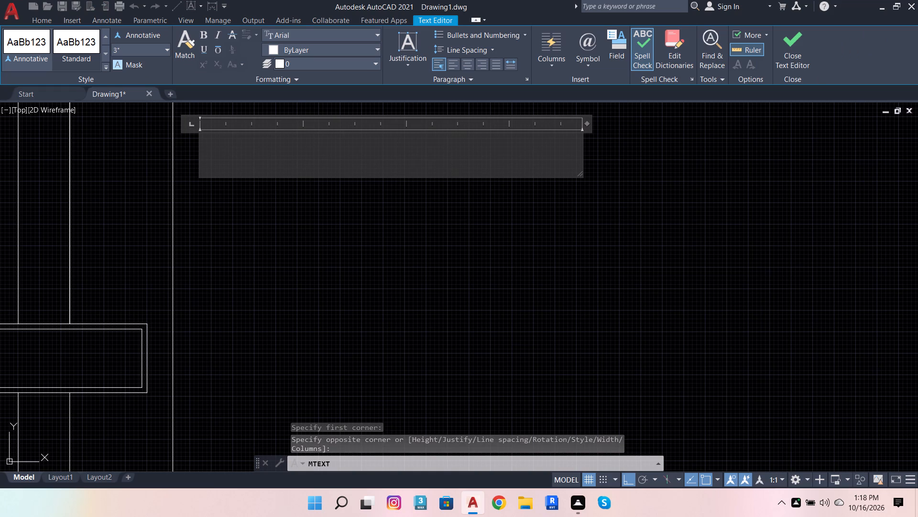
{"action": "type", "text": "1'"}
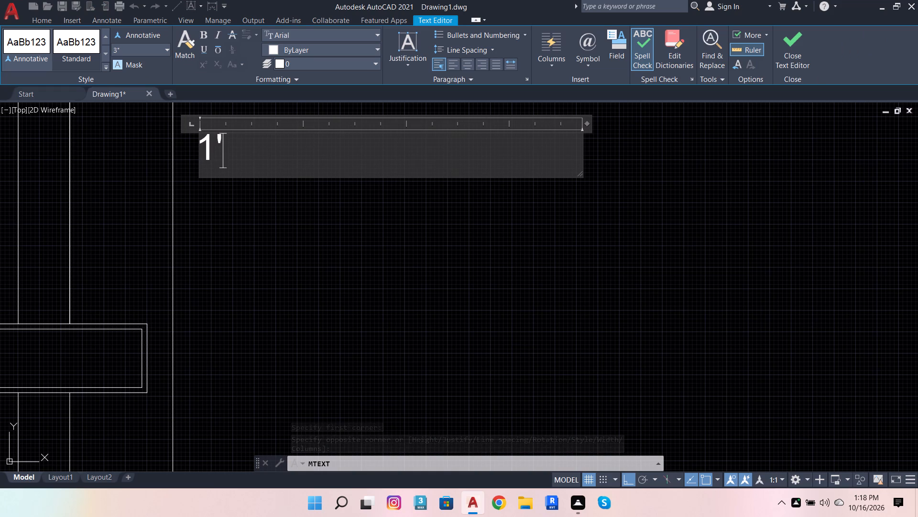
{"action": "key", "text": "space"}
{"action": "type", "text": "GOLD"}
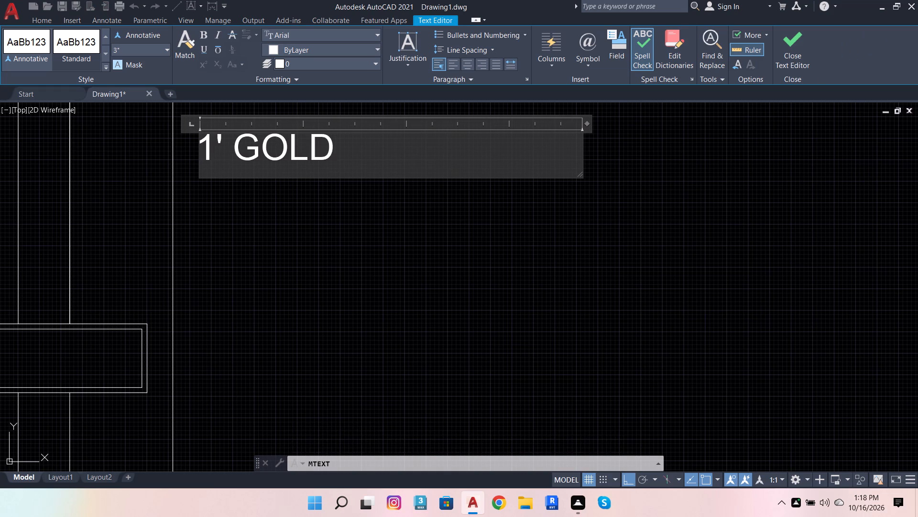
{"action": "type", "text": "EN"}
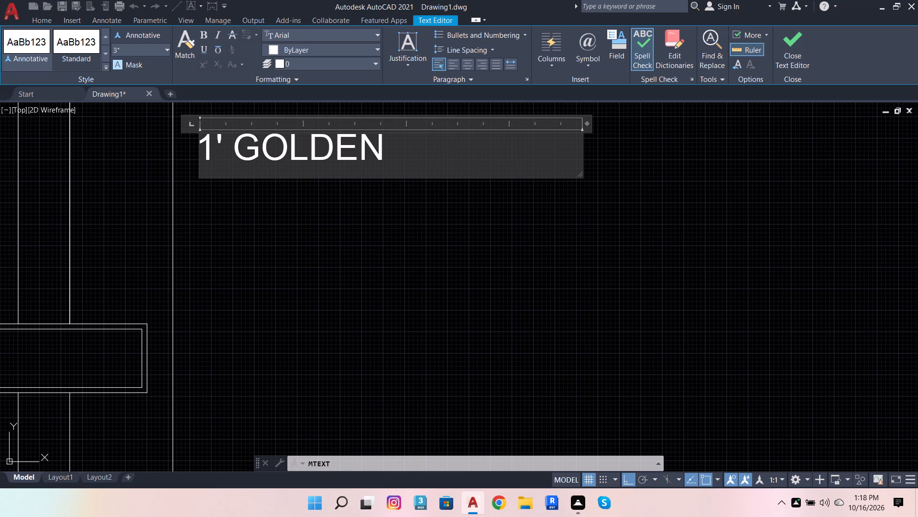
{"action": "key", "text": "space"}
{"action": "key", "text": "Return"}
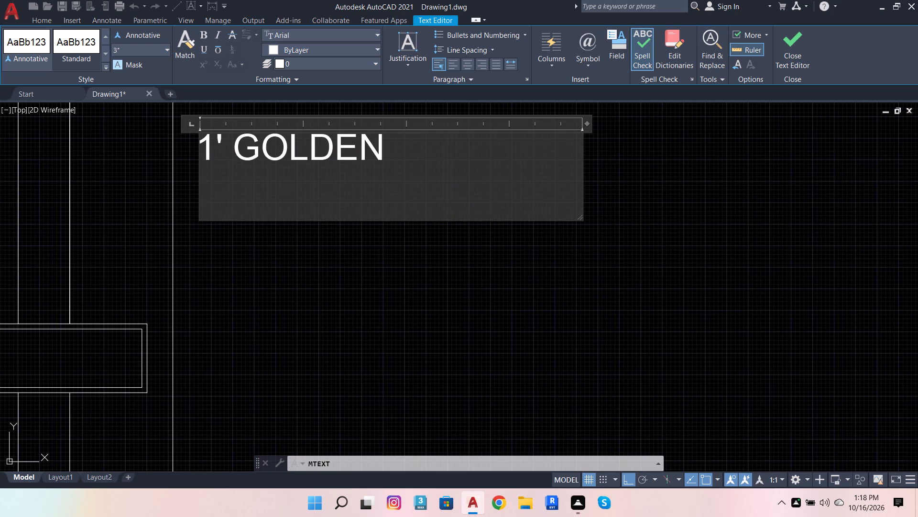
{"action": "type", "text": "PRO"}
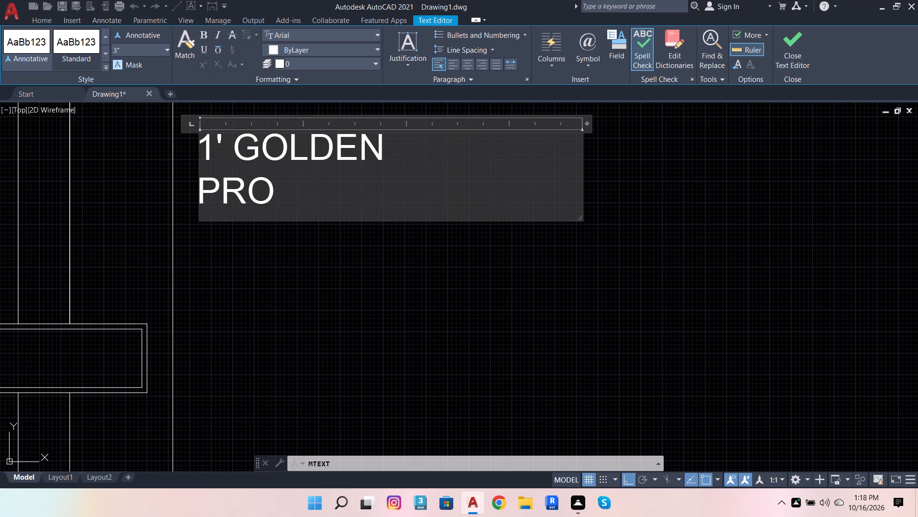
{"action": "type", "text": "FILE"}
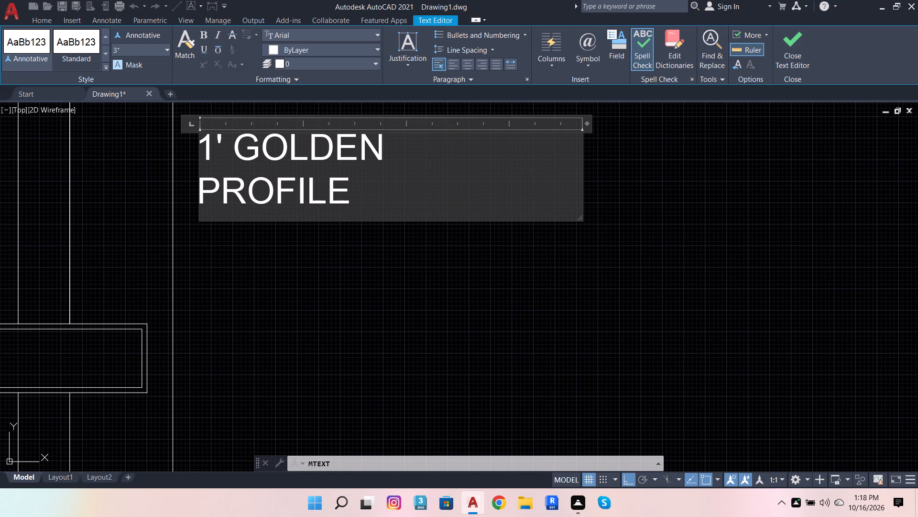
{"action": "left_click", "coordinate": [444, 268]}
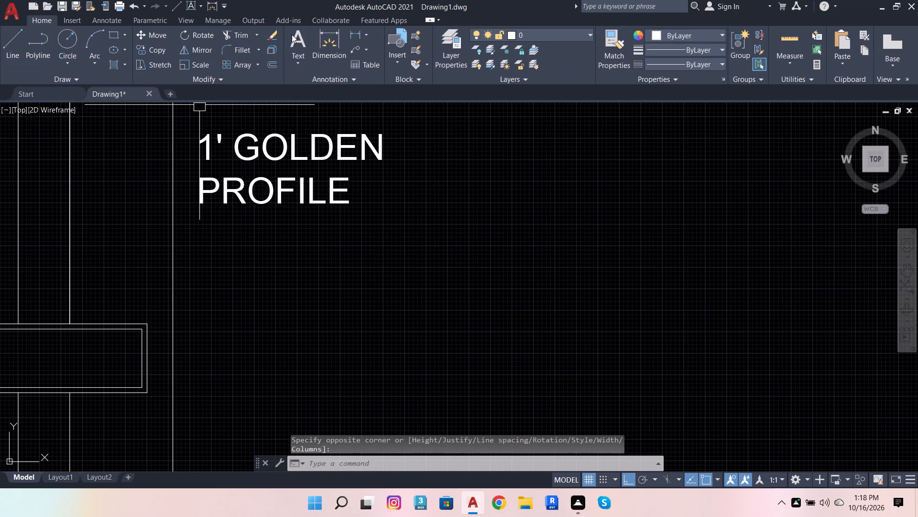
Add the multiline text note PROFILE LIGHT beneath the 1' GOLDEN PROFILE note.
{"action": "left_click", "coordinate": [297, 35]}
{"action": "left_click_drag", "start_coordinate": [186, 235], "coordinate": [199, 233]}
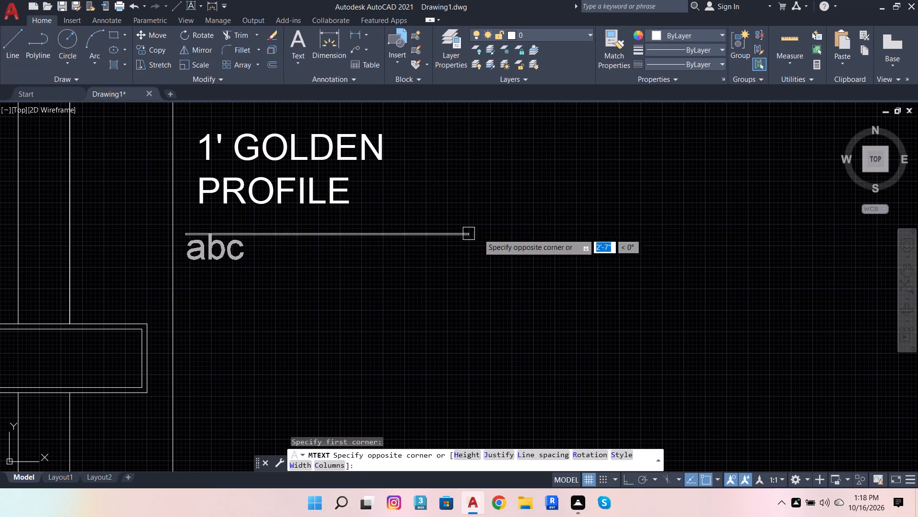
{"action": "left_click", "coordinate": [594, 302]}
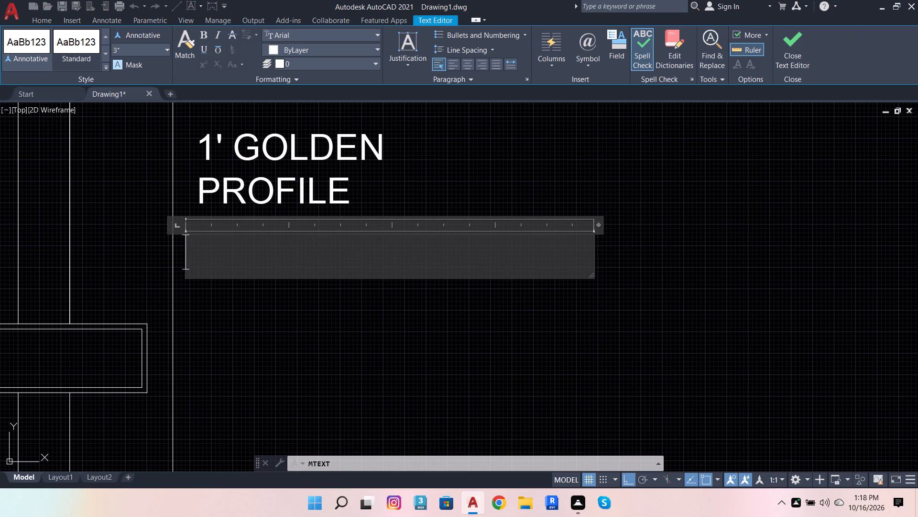
{"action": "type", "text": "PROFILE"}
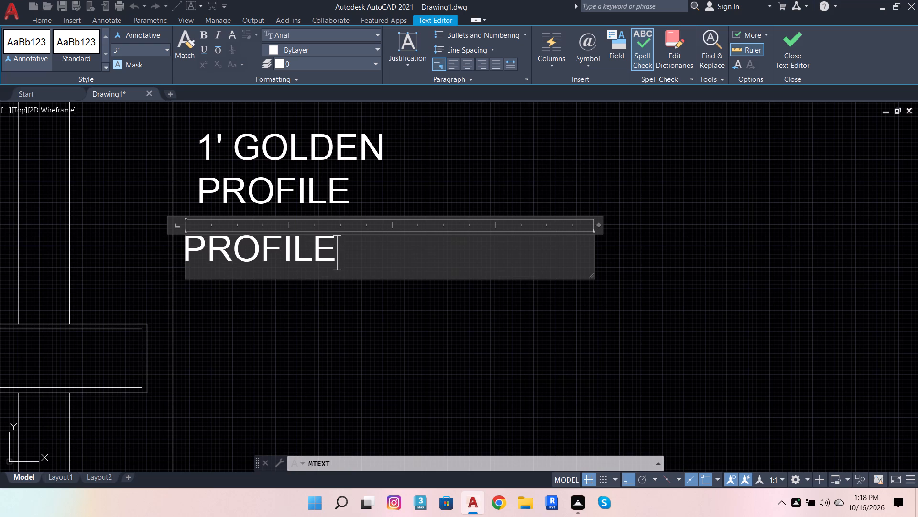
{"action": "key", "text": "Return"}
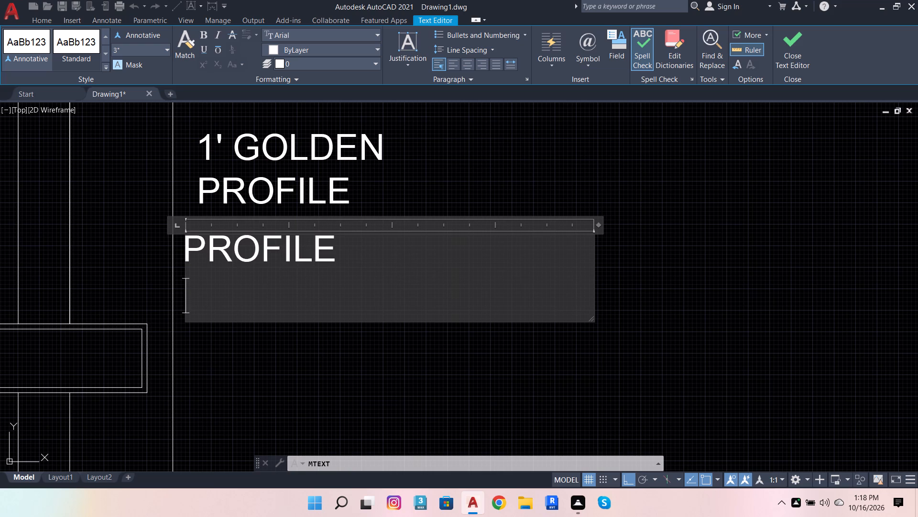
{"action": "key", "text": "BackSpace"}
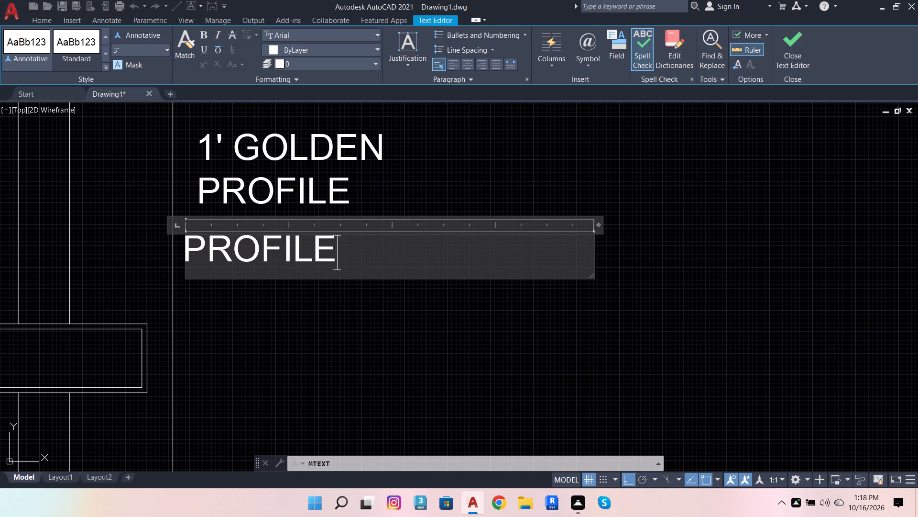
{"action": "key", "text": "space"}
{"action": "type", "text": "LIG"}
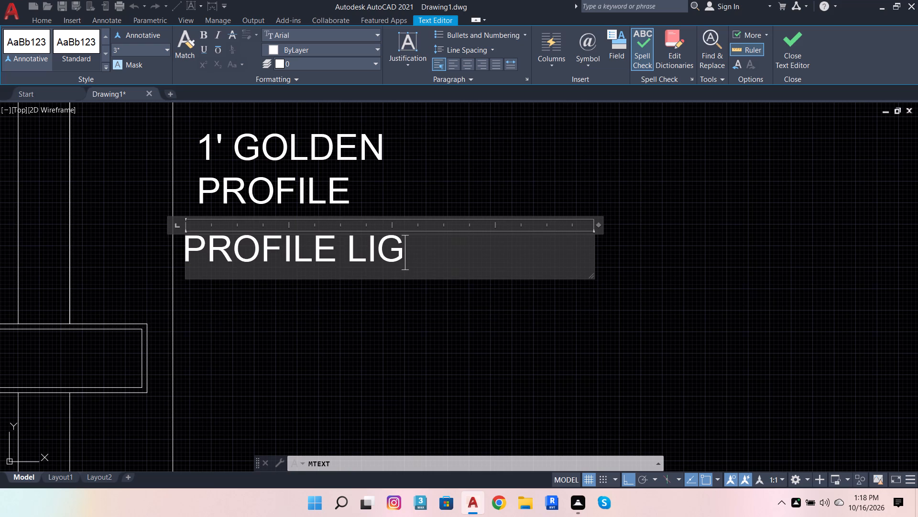
{"action": "type", "text": "HT"}
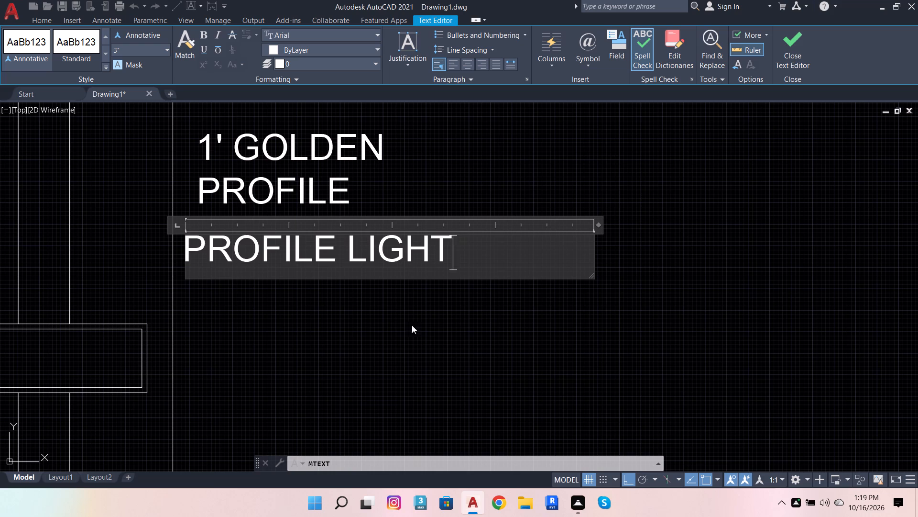
{"action": "left_click", "coordinate": [510, 318]}
Add the multiline text note BISON BOARD directly beneath the PROFILE LIGHT note.
{"action": "left_click", "coordinate": [303, 42]}
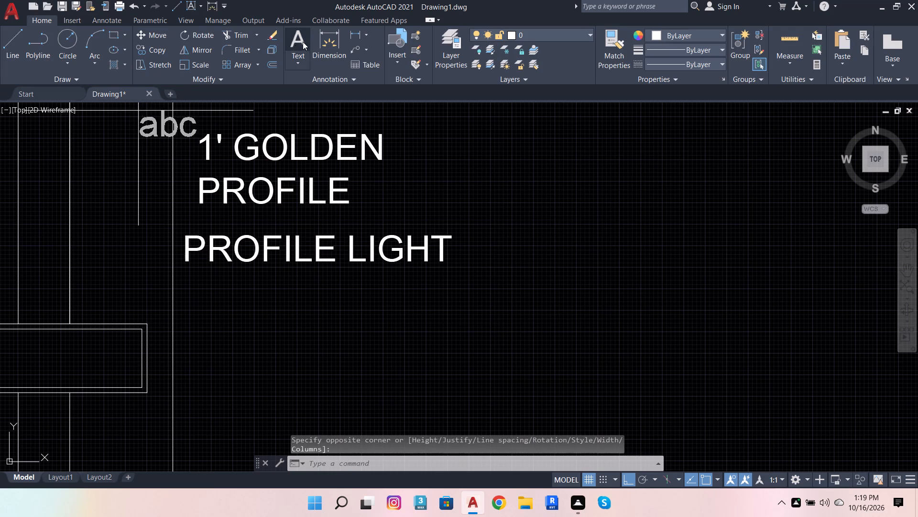
{"action": "left_click", "coordinate": [188, 278]}
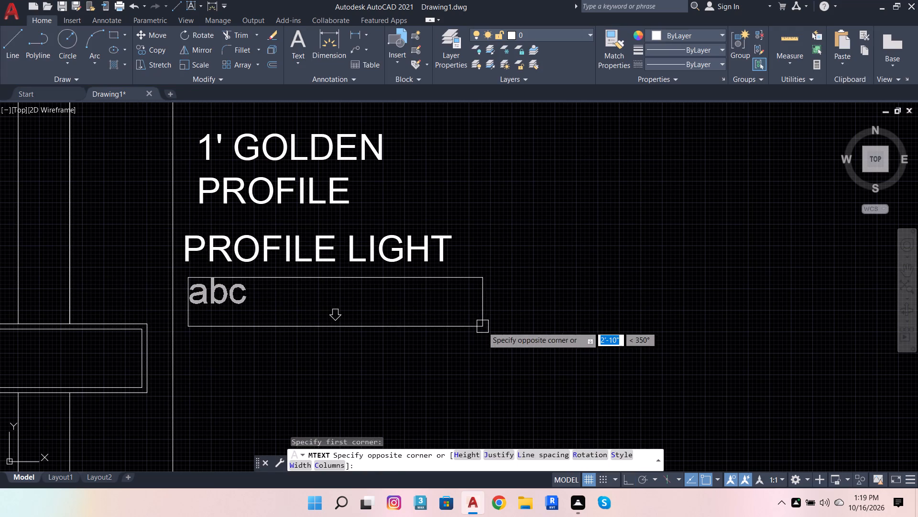
{"action": "left_click", "coordinate": [488, 325]}
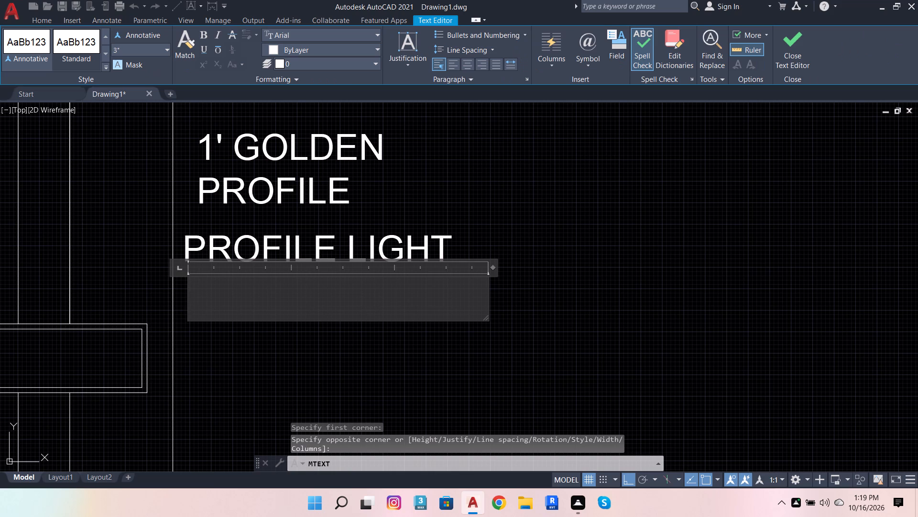
{"action": "type", "text": "BI"}
{"action": "type", "text": "SON"}
{"action": "key", "text": "space"}
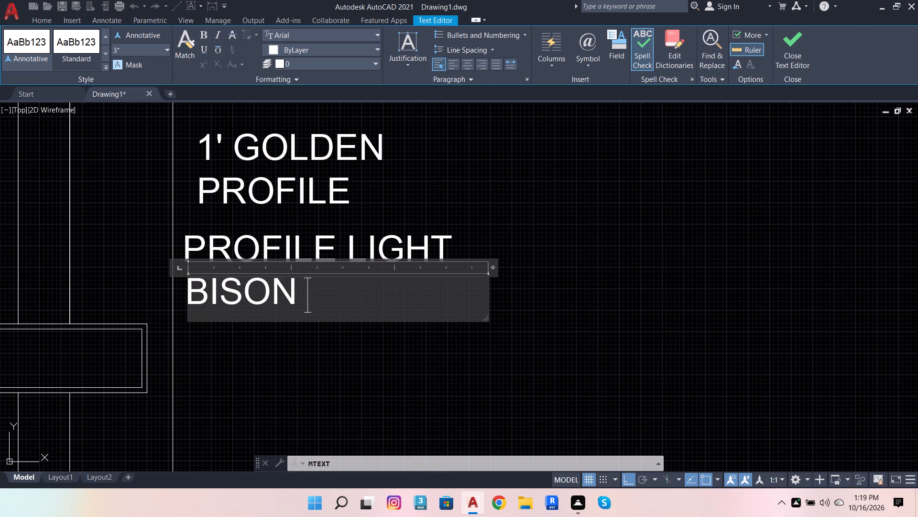
{"action": "type", "text": "BOAR"}
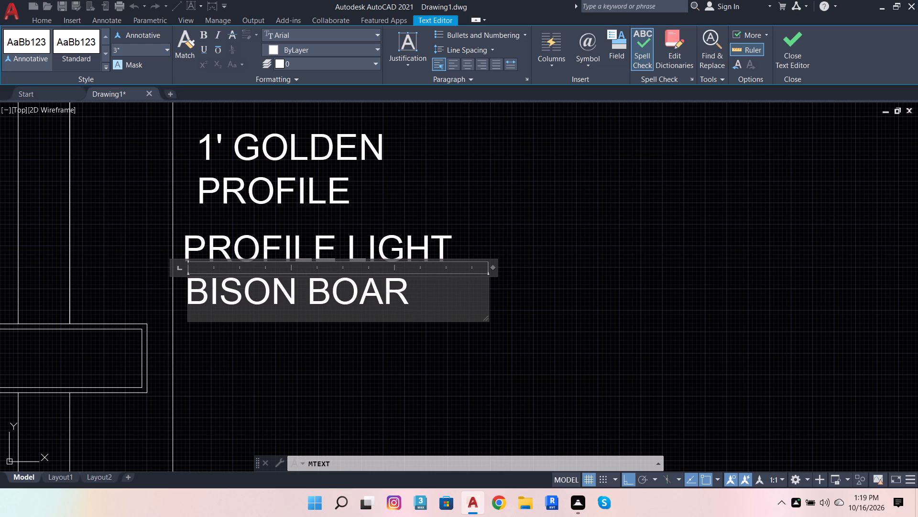
{"action": "key", "text": "d"}
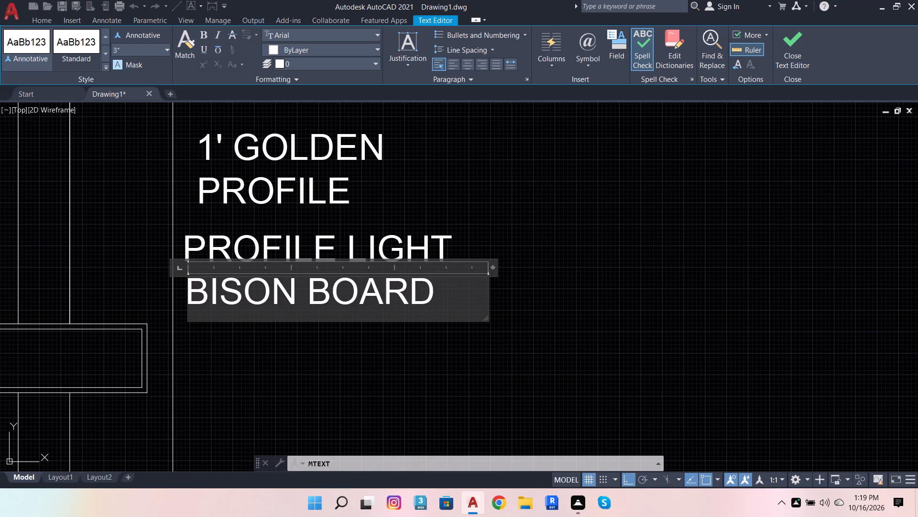
{"action": "left_click", "coordinate": [509, 360]}
Add the multiline text note 12MM GROOVING beneath the BISON BOARD note, widening its text frame so it fits on one line.
{"action": "left_click", "coordinate": [298, 40]}
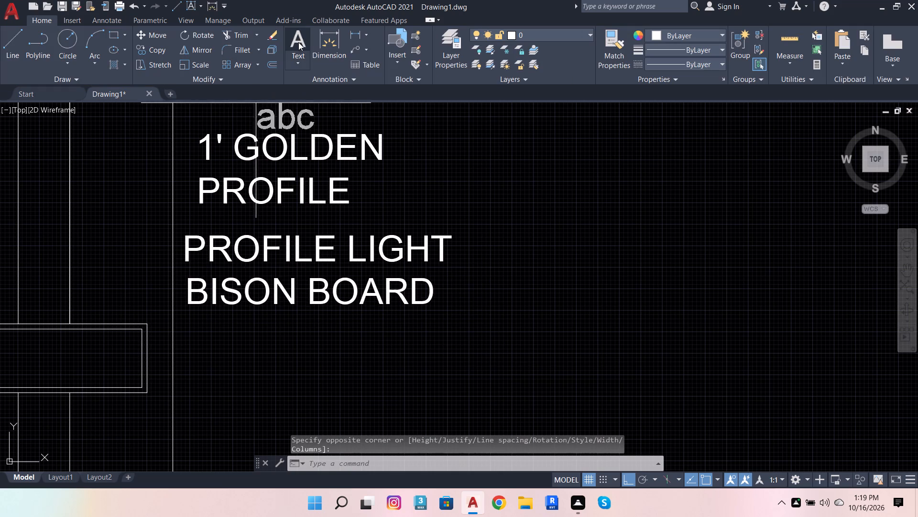
{"action": "scroll", "coordinate": [280, 304], "scroll_direction": "down", "scroll_amount": 2}
{"action": "scroll", "coordinate": [259, 324], "scroll_direction": "up", "scroll_amount": 2}
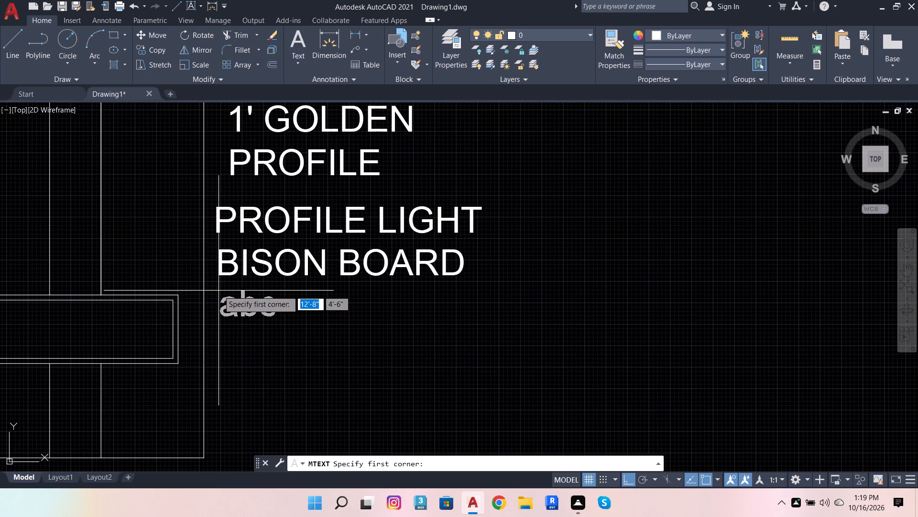
{"action": "left_click", "coordinate": [219, 291]}
{"action": "left_click", "coordinate": [499, 330]}
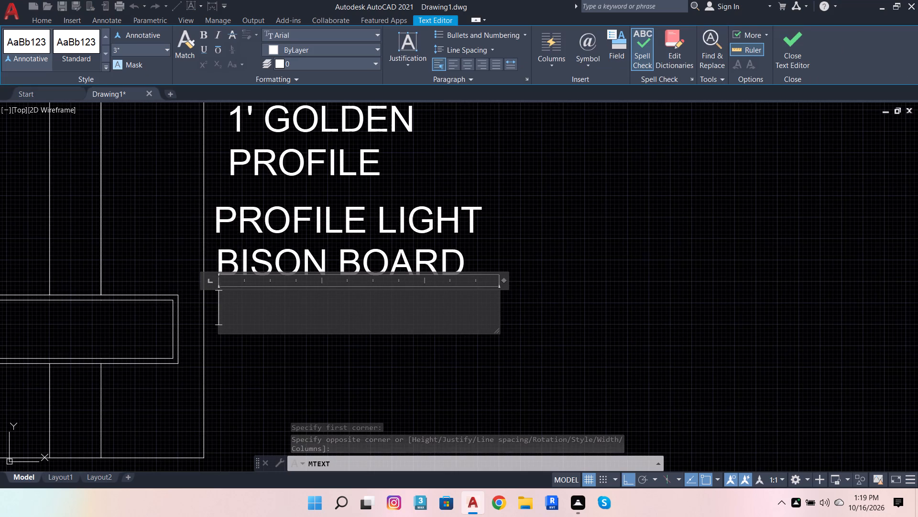
{"action": "type", "text": "12"}
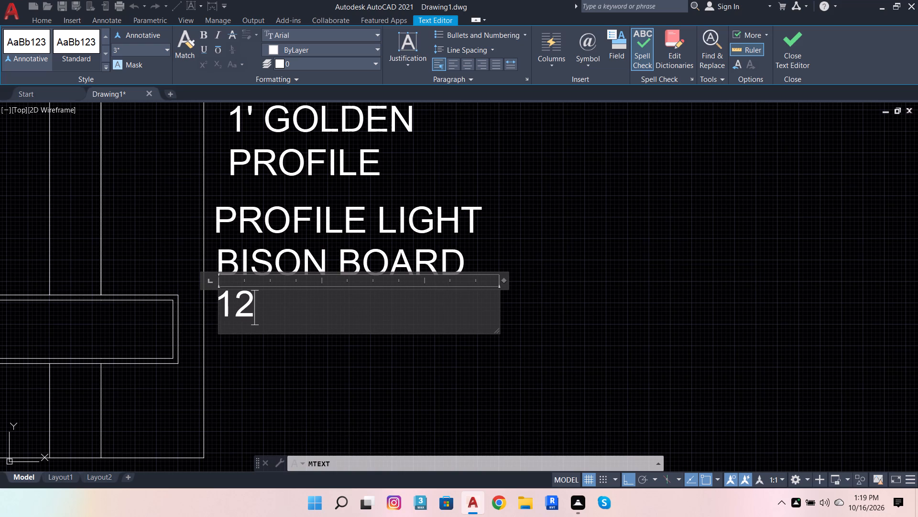
{"action": "type", "text": "MM"}
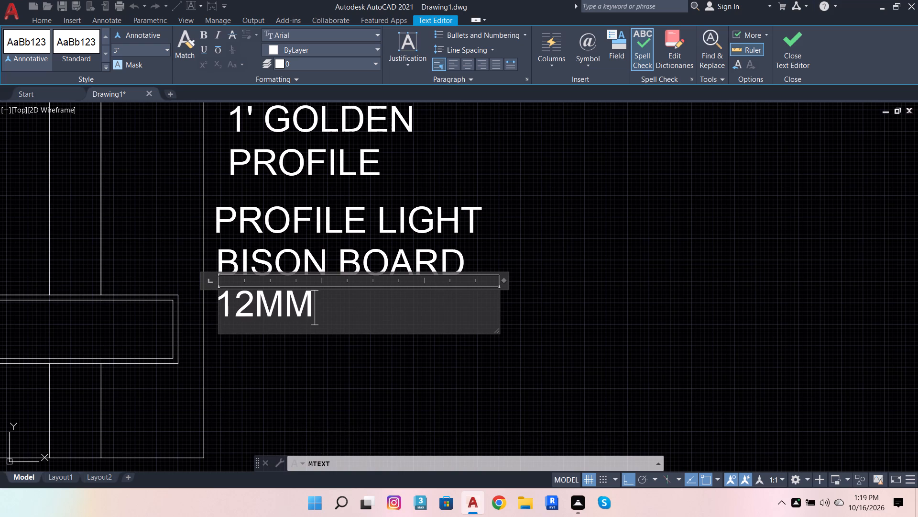
{"action": "key", "text": "space"}
{"action": "type", "text": "GR"}
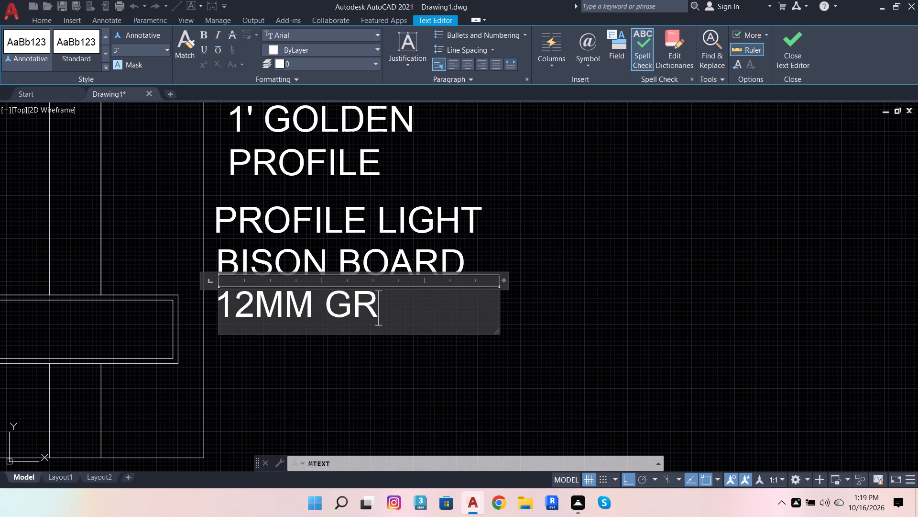
{"action": "type", "text": "OO"}
{"action": "type", "text": "VING"}
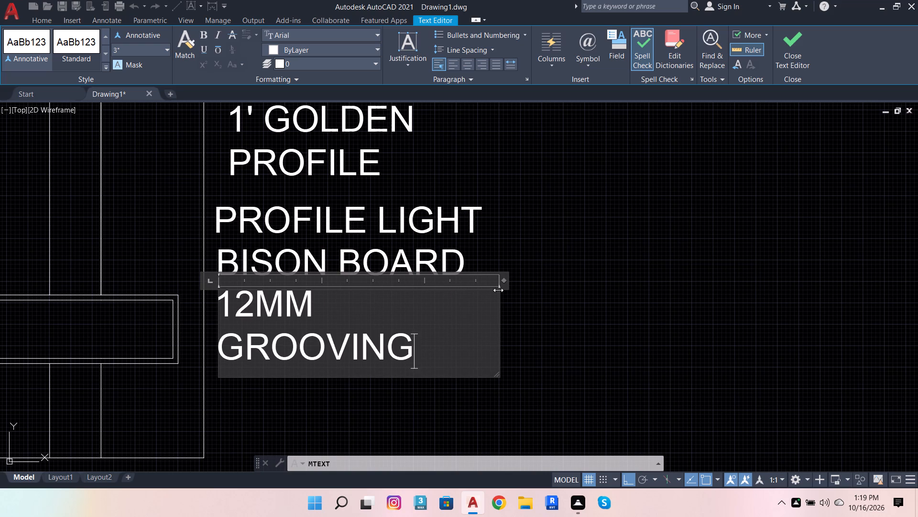
{"action": "left_click_drag", "start_coordinate": [498, 292], "coordinate": [545, 293]}
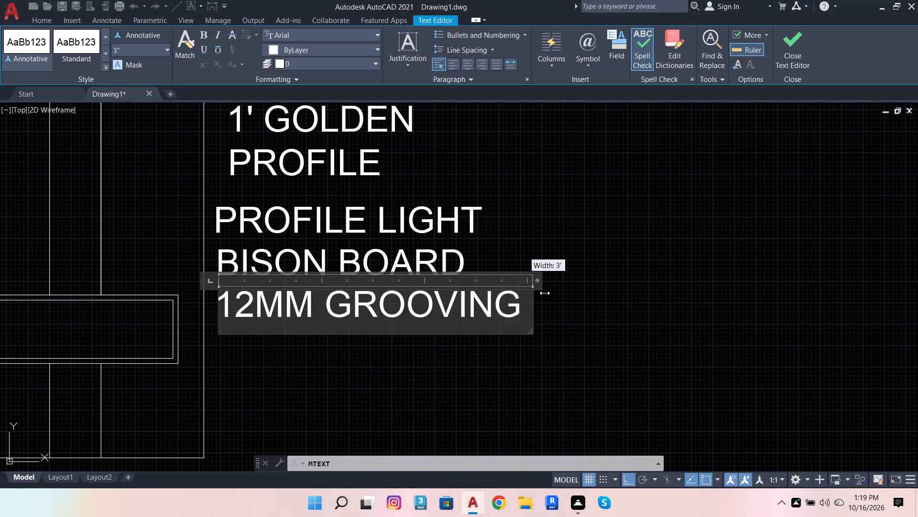
{"action": "left_click_drag", "start_coordinate": [545, 293], "coordinate": [552, 293]}
{"action": "left_click", "coordinate": [628, 309]}
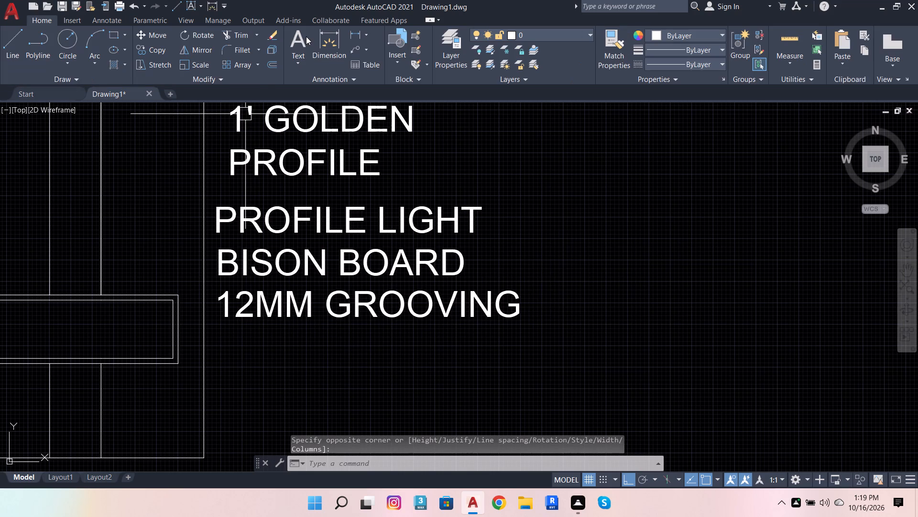
Add the multiline text note TV CONSOLE 18MM beneath the 12MM GROOVING note, leaving a small gap.
{"action": "left_click", "coordinate": [306, 36]}
{"action": "left_click", "coordinate": [297, 40]}
{"action": "scroll", "coordinate": [312, 90], "scroll_direction": "down", "scroll_amount": 3}
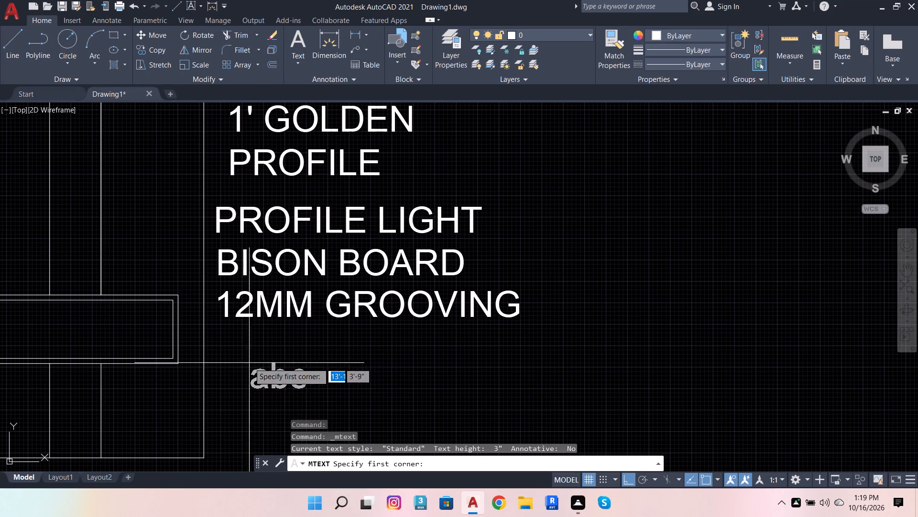
{"action": "left_click", "coordinate": [233, 364]}
{"action": "scroll", "coordinate": [530, 377], "scroll_direction": "down", "scroll_amount": 2}
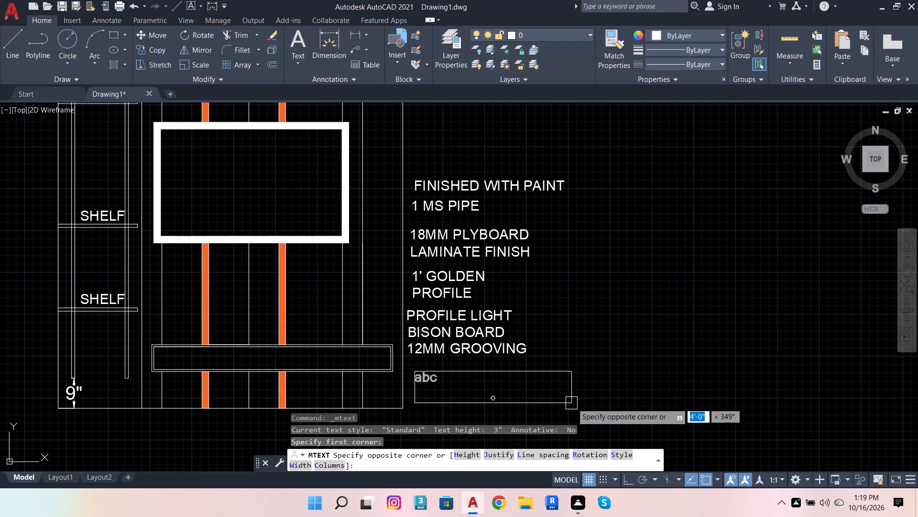
{"action": "left_click", "coordinate": [578, 404]}
{"action": "scroll", "coordinate": [512, 392], "scroll_direction": "up", "scroll_amount": 1}
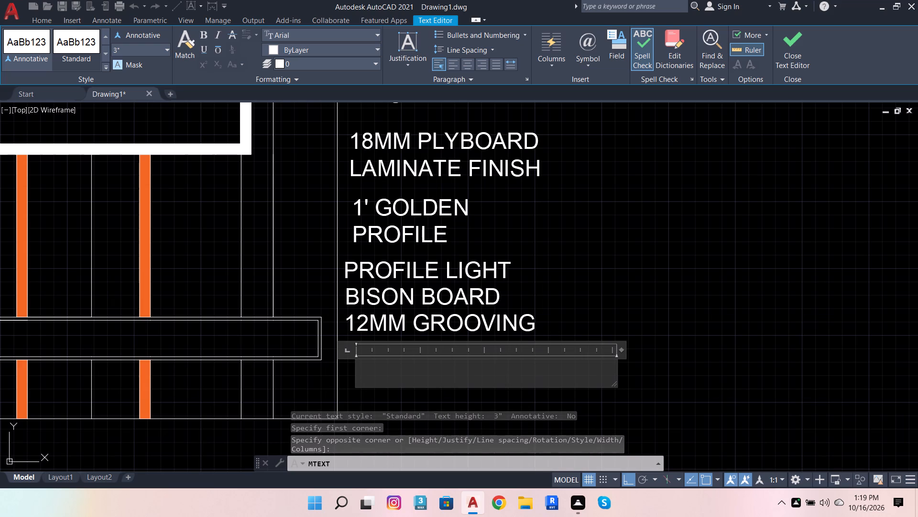
{"action": "type", "text": "TV"}
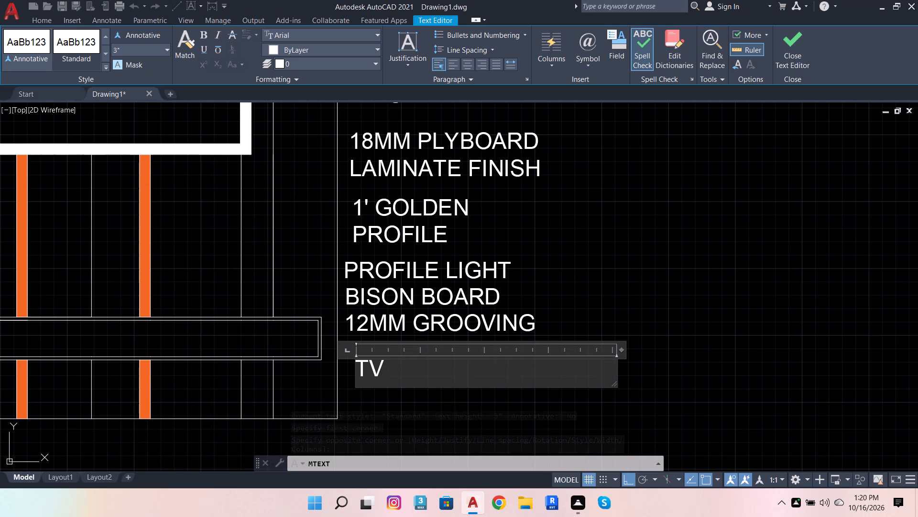
{"action": "key", "text": "space"}
{"action": "type", "text": "CON"}
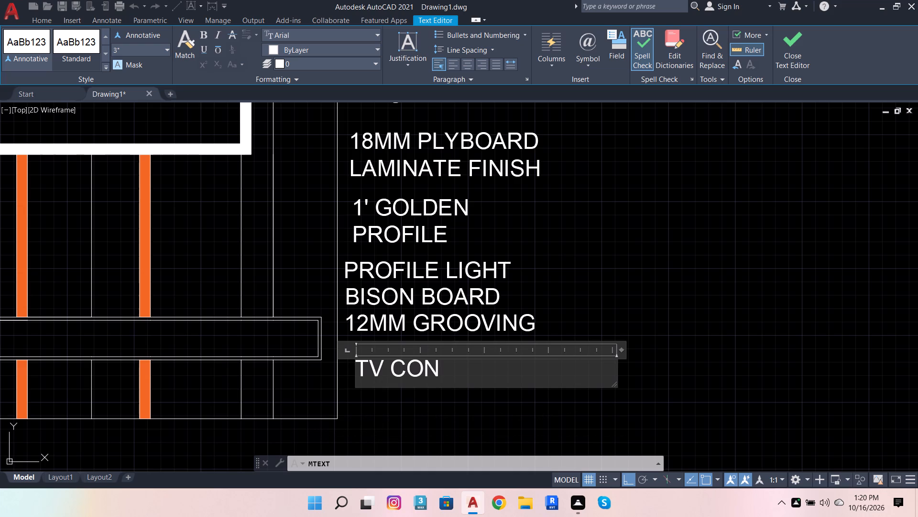
{"action": "type", "text": "SOL"}
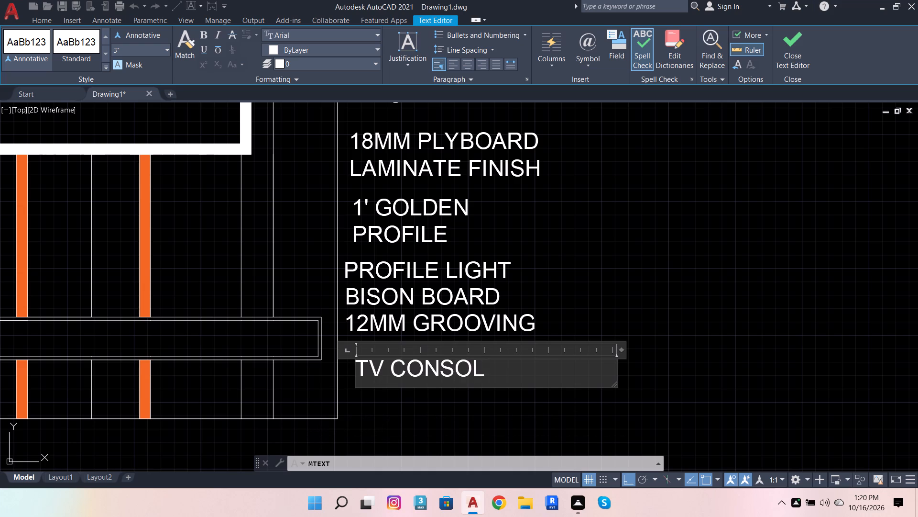
{"action": "type", "text": "E"}
{"action": "key", "text": "space"}
{"action": "key", "text": "1"}
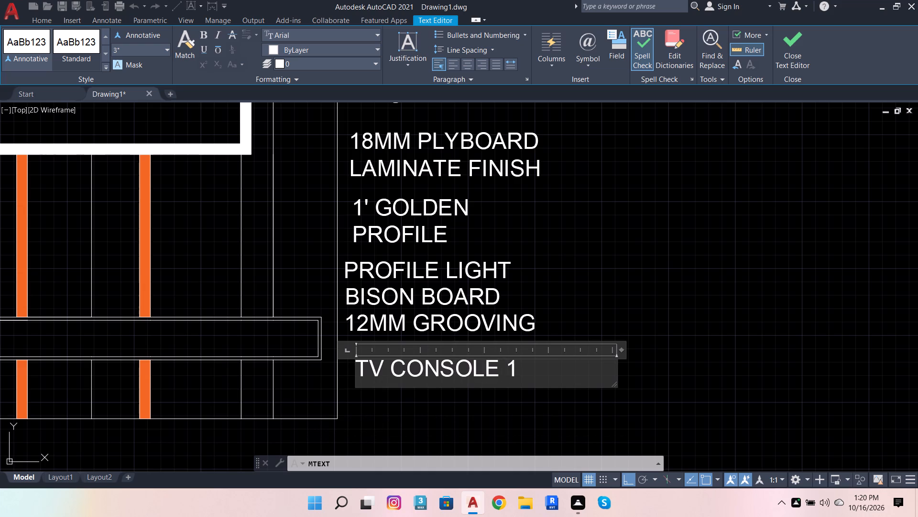
{"action": "type", "text": "8MM"}
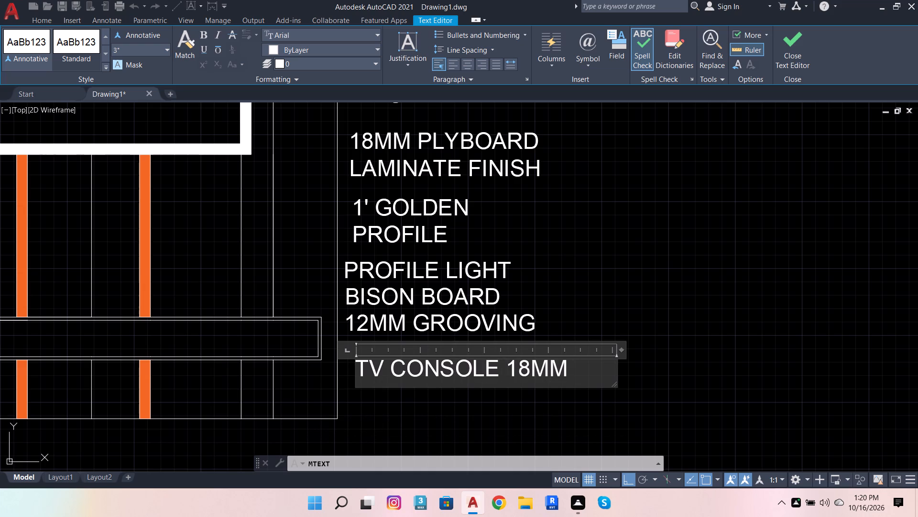
{"action": "left_click", "coordinate": [664, 348]}
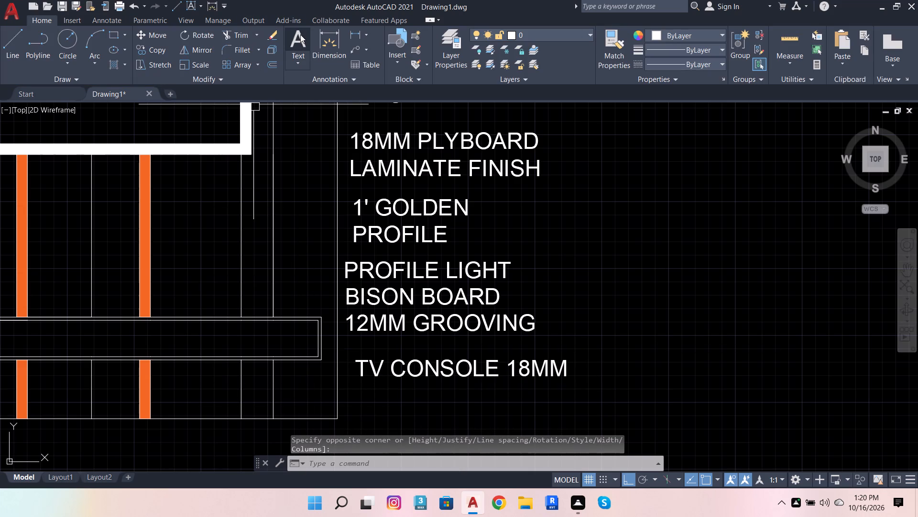
Add a two-line multiline text note, PLYBOARD WITH over LAMINATE FINISH, directly beneath the TV CONSOLE 18MM note.
{"action": "left_click", "coordinate": [300, 34]}
{"action": "scroll", "coordinate": [348, 287], "scroll_direction": "down", "scroll_amount": 2}
{"action": "scroll", "coordinate": [355, 346], "scroll_direction": "up", "scroll_amount": 2}
{"action": "scroll", "coordinate": [346, 304], "scroll_direction": "up", "scroll_amount": 2}
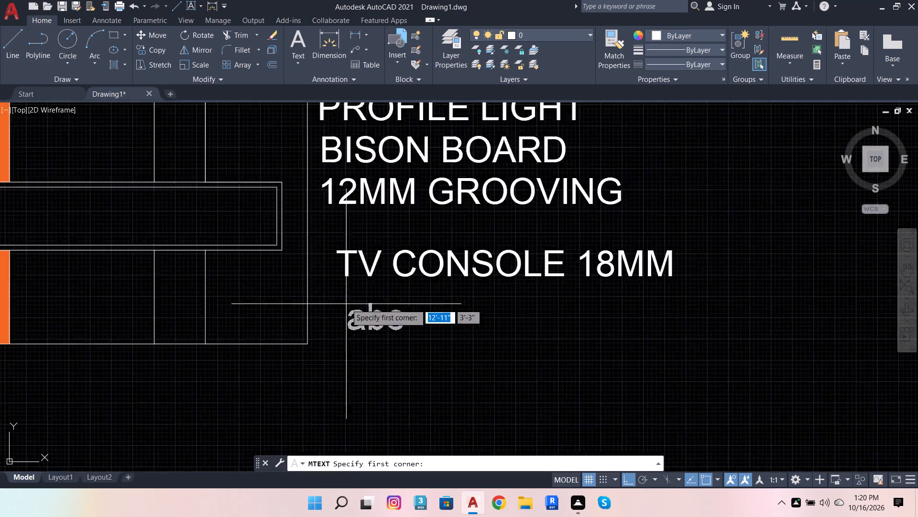
{"action": "scroll", "coordinate": [346, 304], "scroll_direction": "up", "scroll_amount": 1}
{"action": "left_click", "coordinate": [332, 247]}
{"action": "scroll", "coordinate": [322, 274], "scroll_direction": "down", "scroll_amount": 4}
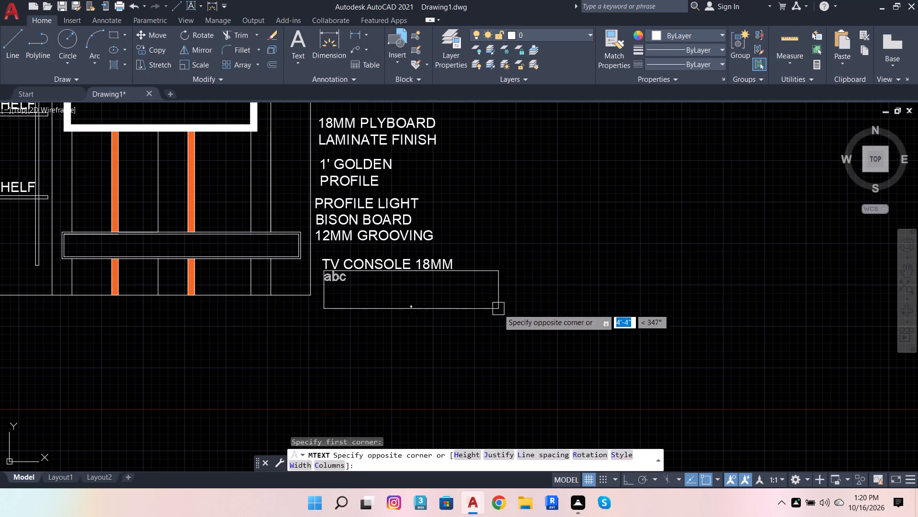
{"action": "left_click", "coordinate": [512, 309]}
{"action": "scroll", "coordinate": [392, 276], "scroll_direction": "up", "scroll_amount": 1}
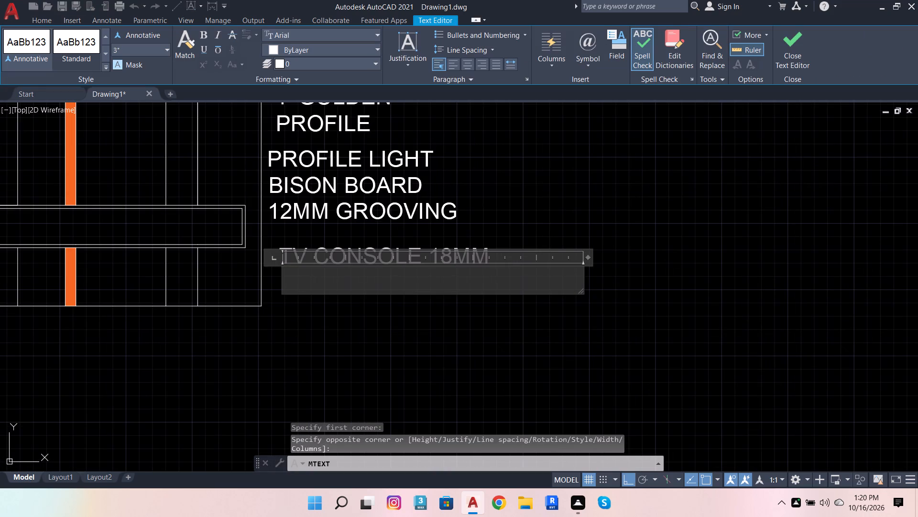
{"action": "type", "text": "PLY"}
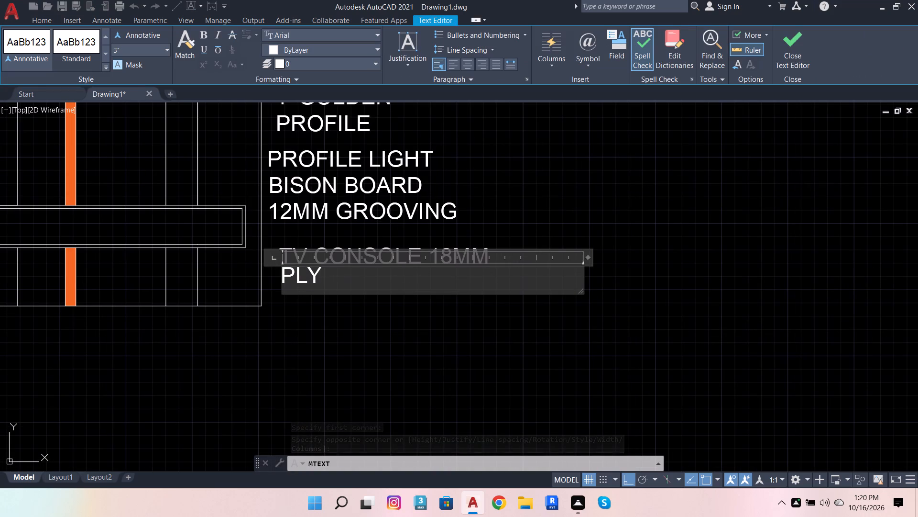
{"action": "key", "text": "d"}
{"action": "key", "text": "BackSpace"}
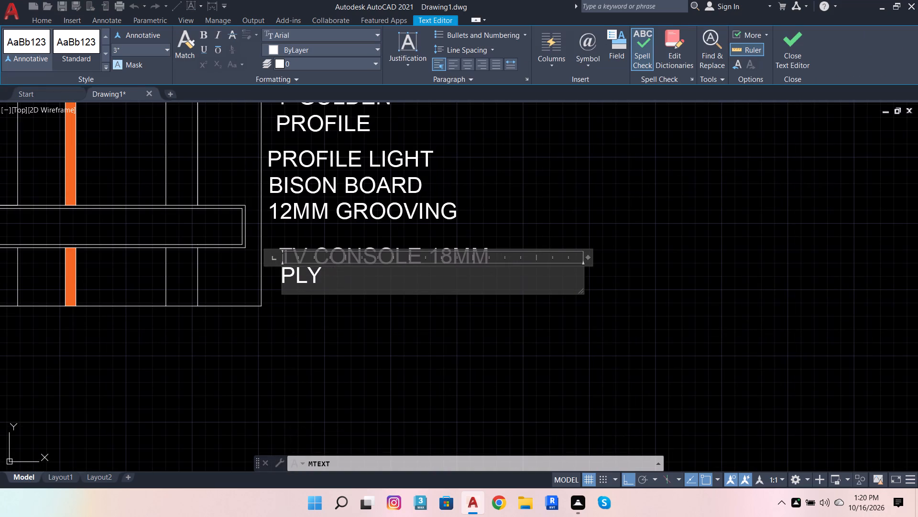
{"action": "type", "text": "BOARD"}
{"action": "key", "text": "space"}
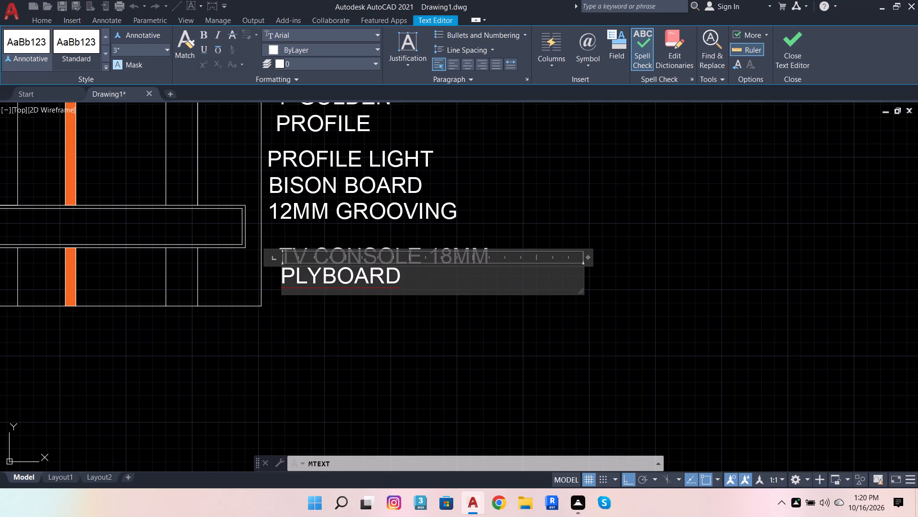
{"action": "type", "text": "WITH"}
{"action": "key", "text": "space"}
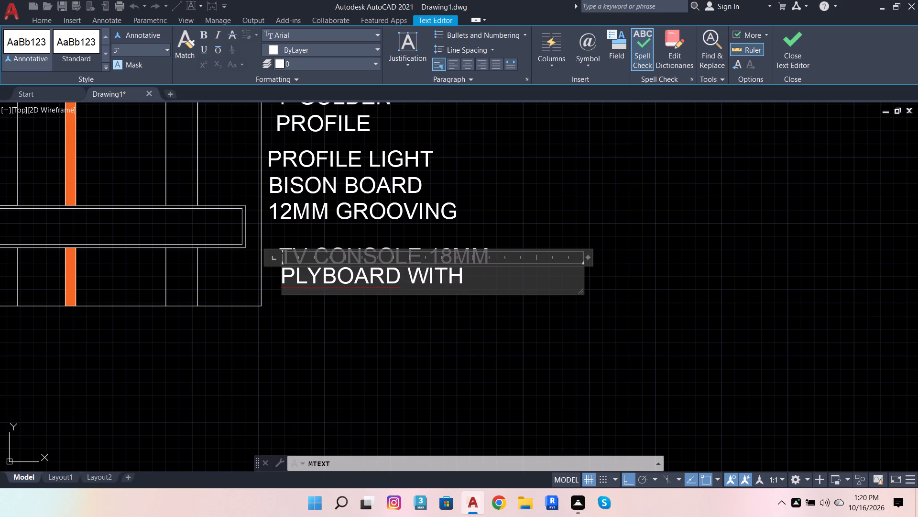
{"action": "key", "text": "Return"}
{"action": "type", "text": "LAMINATE"}
{"action": "key", "text": "space"}
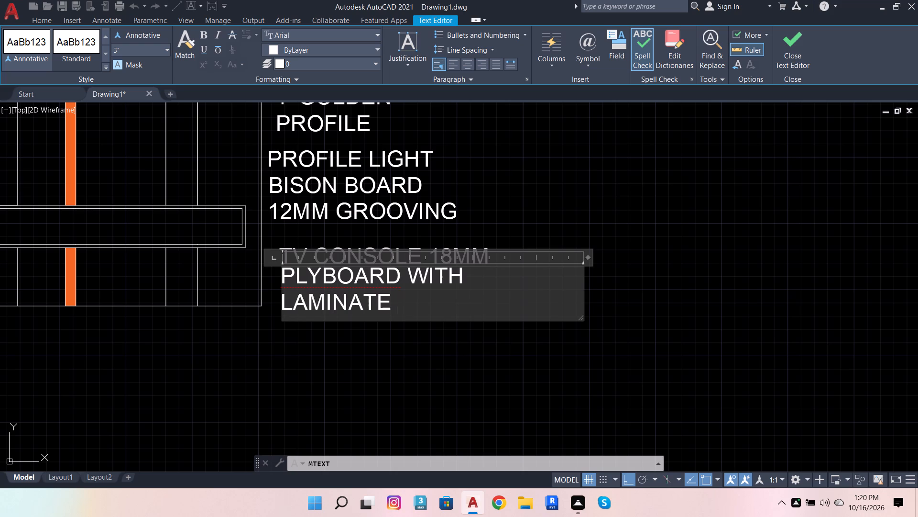
{"action": "type", "text": "FI"}
{"action": "scroll", "coordinate": [378, 271], "scroll_direction": "up", "scroll_amount": 1}
{"action": "type", "text": "NIS"}
{"action": "key", "text": "h"}
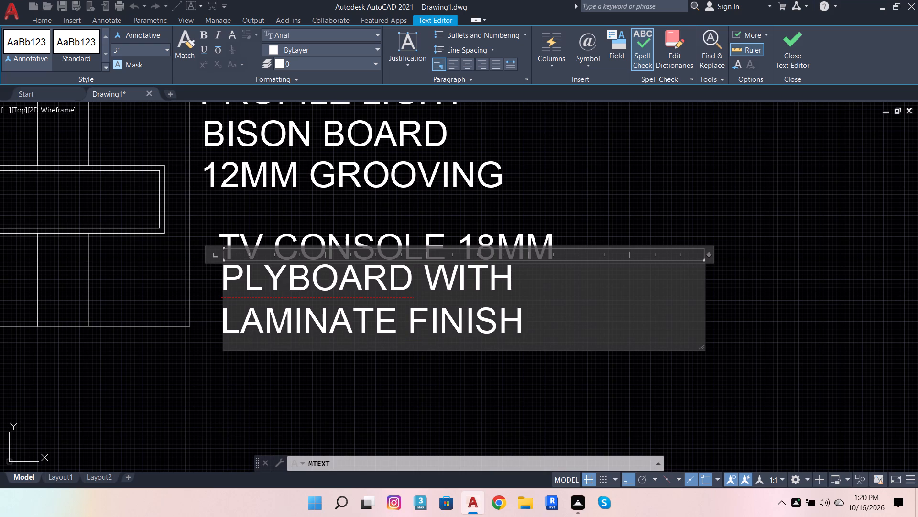
Finish editing the two-line PLYBOARD WITH LAMINATE FINISH note.
{"action": "left_click", "coordinate": [753, 302]}
Load the dashed linetype ACAD_ISO02W100 from acad.lin into the drawing.
{"action": "scroll", "coordinate": [460, 304], "scroll_direction": "down", "scroll_amount": 5}
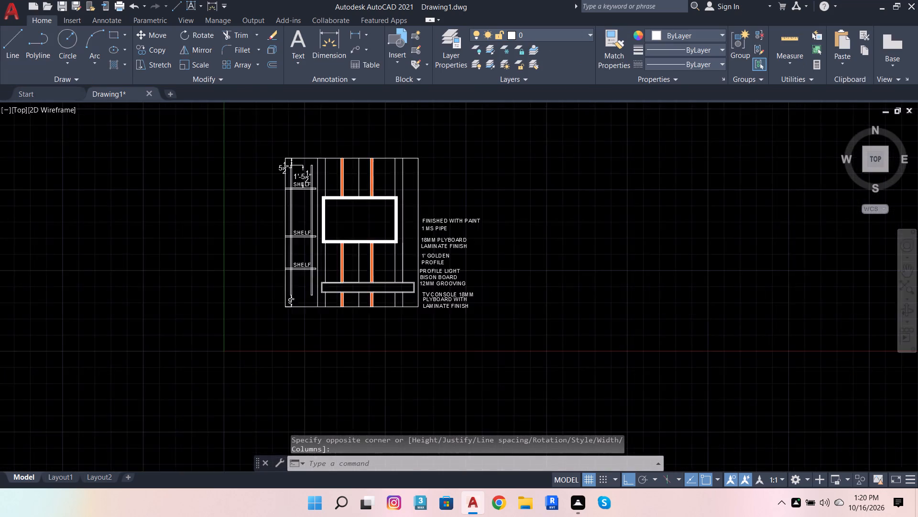
{"action": "scroll", "coordinate": [362, 293], "scroll_direction": "up", "scroll_amount": 2}
{"action": "scroll", "coordinate": [362, 293], "scroll_direction": "down", "scroll_amount": 2}
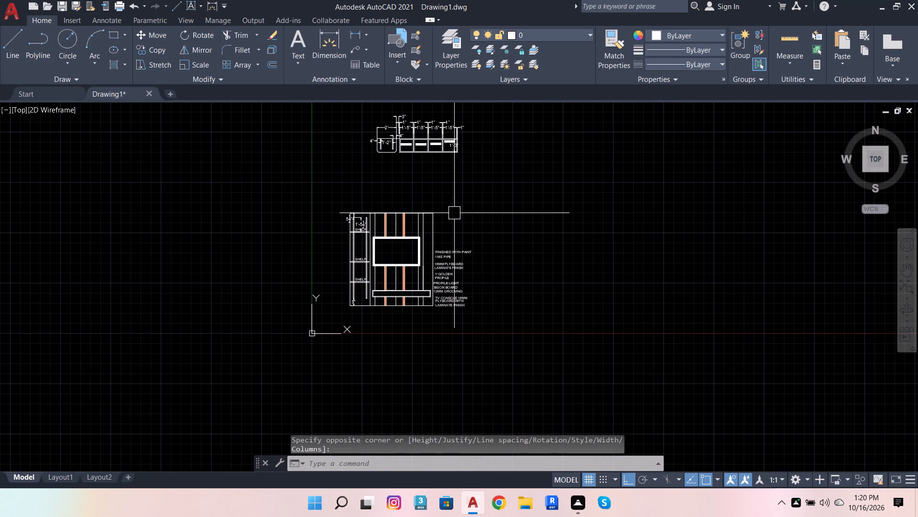
{"action": "scroll", "coordinate": [417, 257], "scroll_direction": "up", "scroll_amount": 3}
{"action": "scroll", "coordinate": [403, 270], "scroll_direction": "down", "scroll_amount": 3}
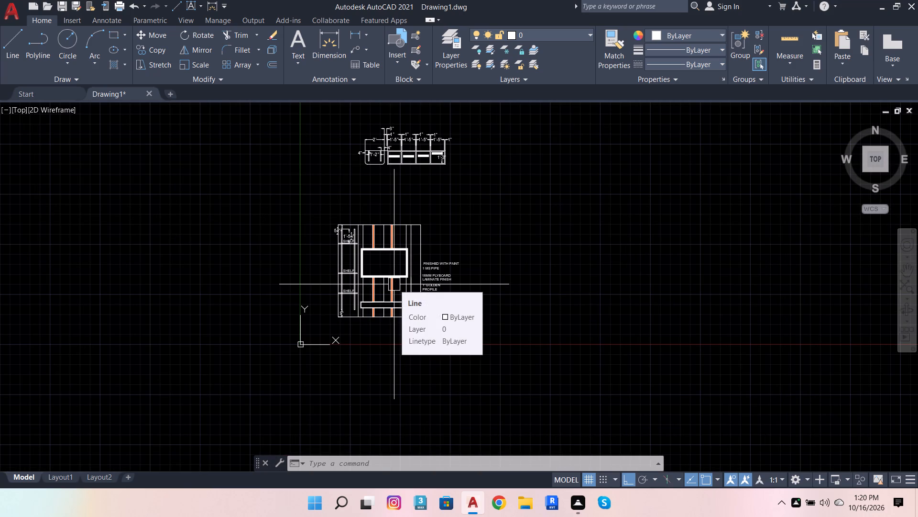
{"action": "left_click", "coordinate": [683, 65]}
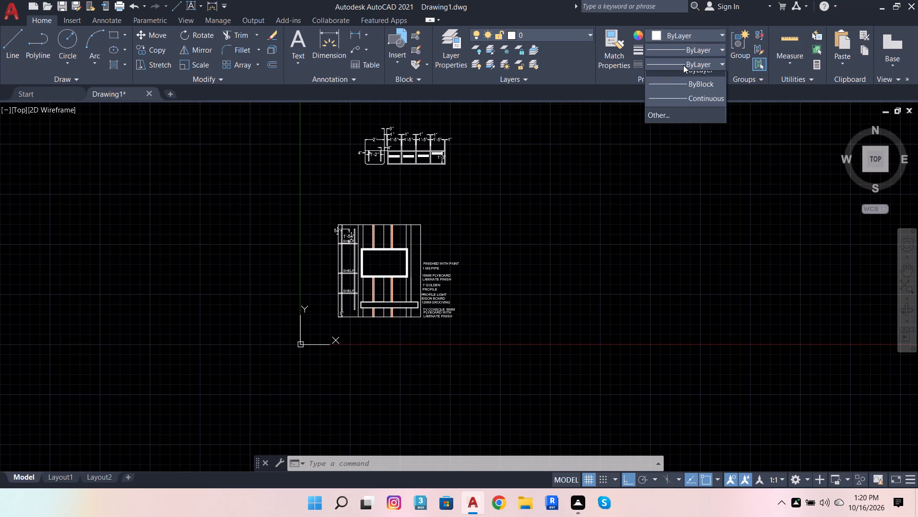
{"action": "left_click", "coordinate": [683, 121]}
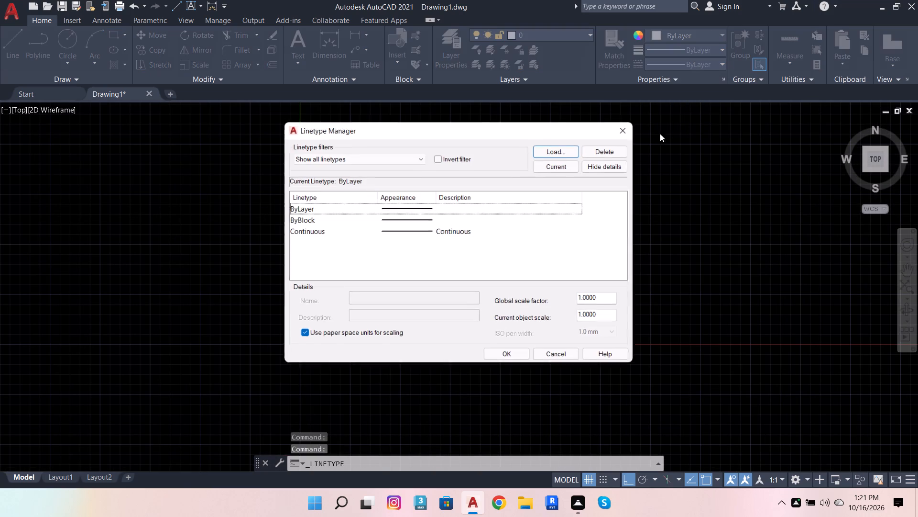
{"action": "left_click", "coordinate": [574, 148]}
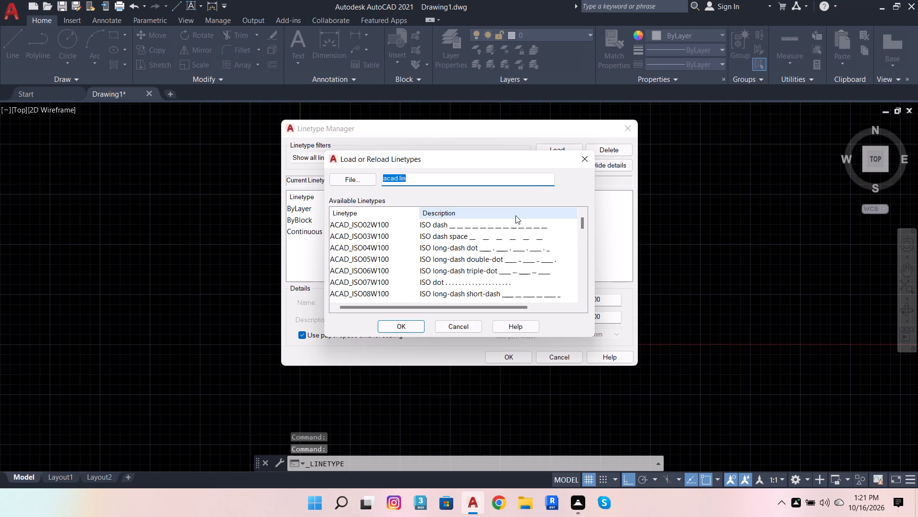
{"action": "scroll", "coordinate": [517, 222], "scroll_direction": "down", "scroll_amount": 3}
{"action": "scroll", "coordinate": [518, 225], "scroll_direction": "up", "scroll_amount": 3}
{"action": "left_click", "coordinate": [517, 229]}
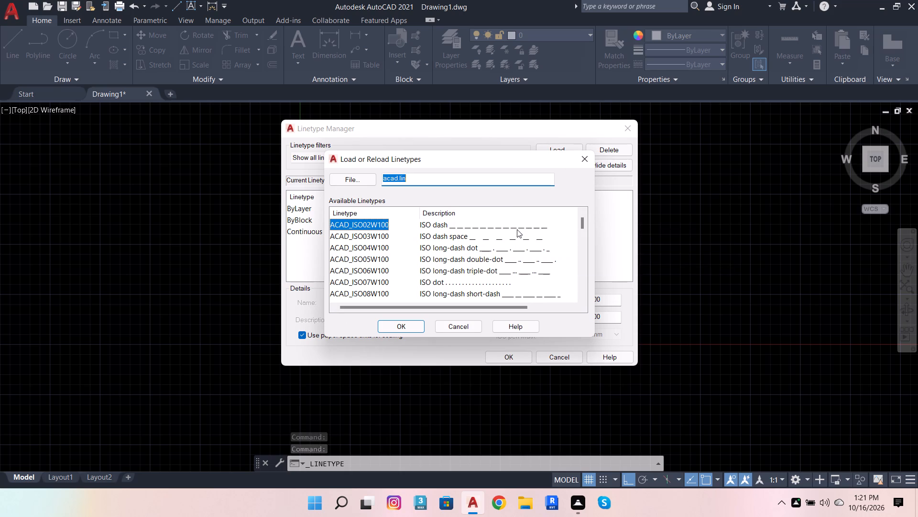
{"action": "left_click", "coordinate": [410, 328]}
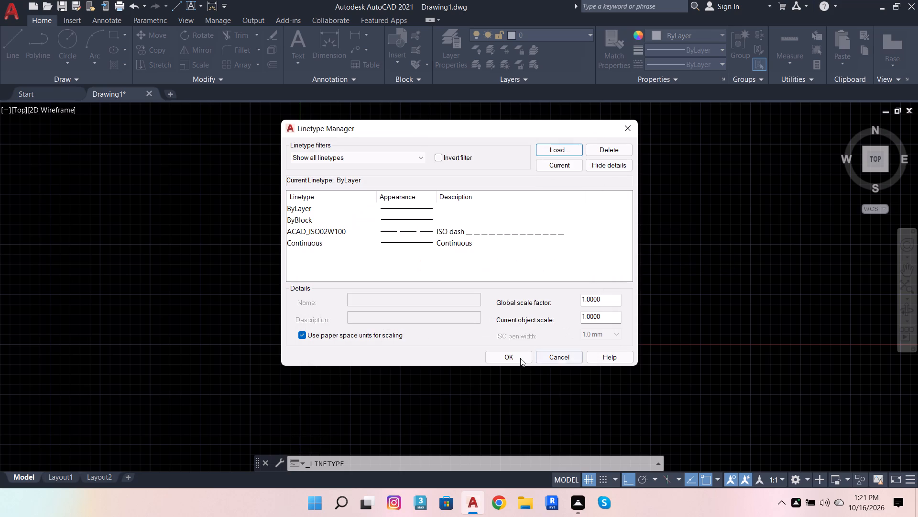
{"action": "left_click", "coordinate": [517, 357]}
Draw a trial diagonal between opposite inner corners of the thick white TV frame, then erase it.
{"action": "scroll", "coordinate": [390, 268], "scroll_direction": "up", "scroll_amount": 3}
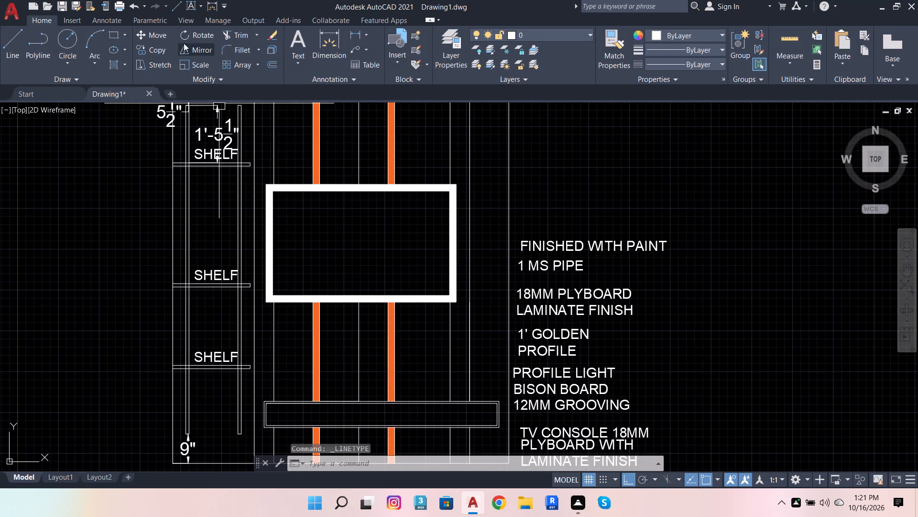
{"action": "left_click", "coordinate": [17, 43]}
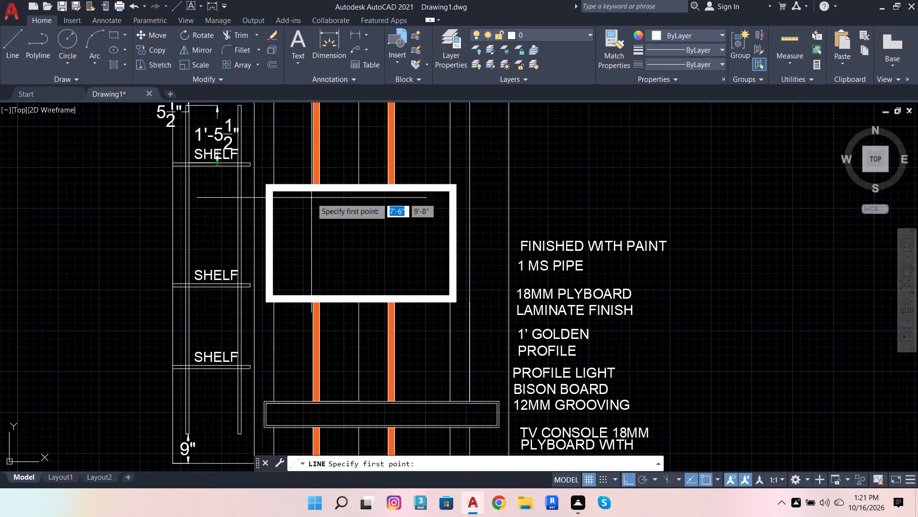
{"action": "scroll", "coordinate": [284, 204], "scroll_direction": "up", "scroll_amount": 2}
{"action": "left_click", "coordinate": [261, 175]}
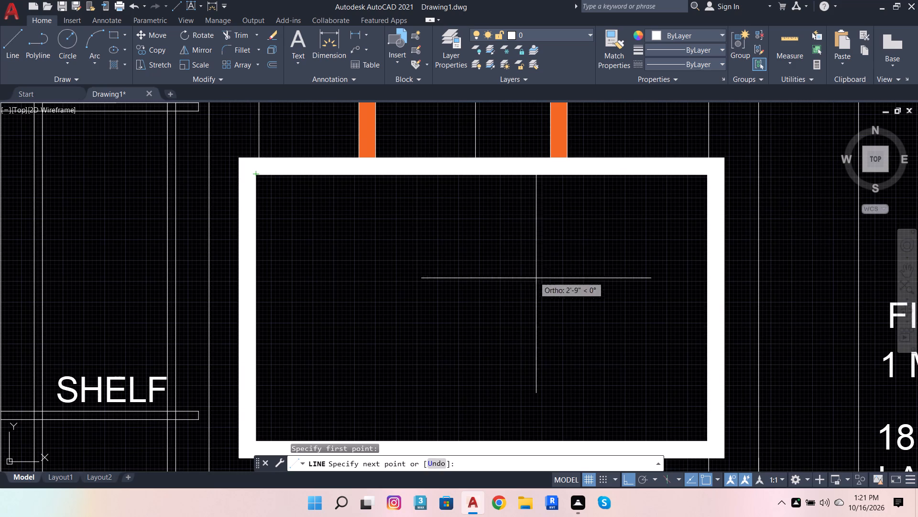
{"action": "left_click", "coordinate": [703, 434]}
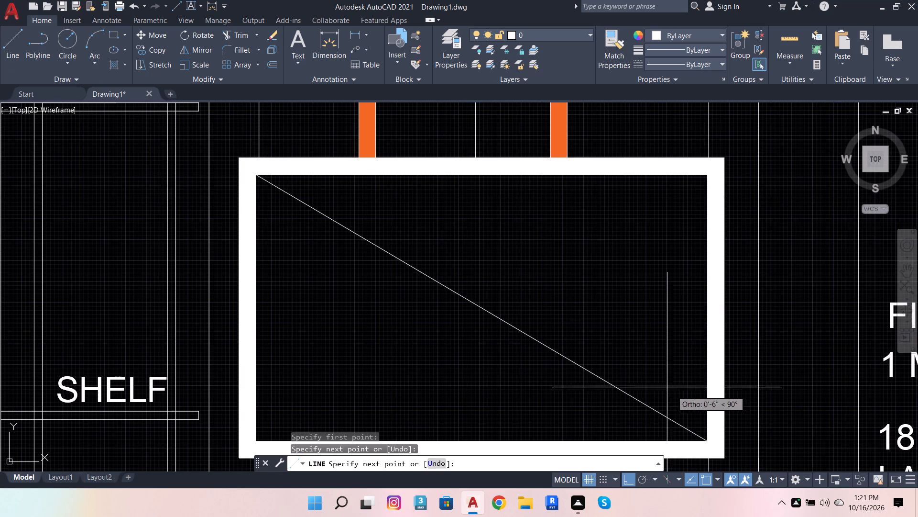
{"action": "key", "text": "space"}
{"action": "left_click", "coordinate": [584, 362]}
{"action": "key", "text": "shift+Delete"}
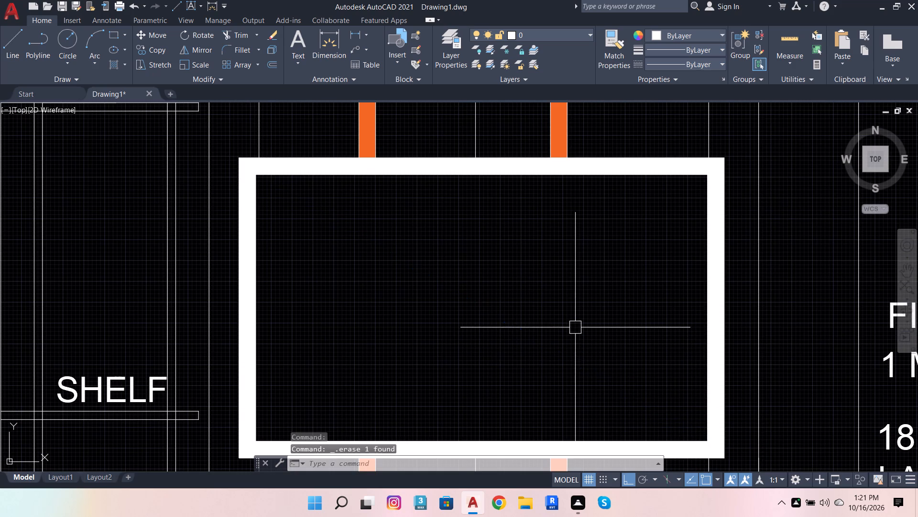
Load the CENTER2 linetype from acad.lin and make it the current linetype.
{"action": "left_click", "coordinate": [717, 65]}
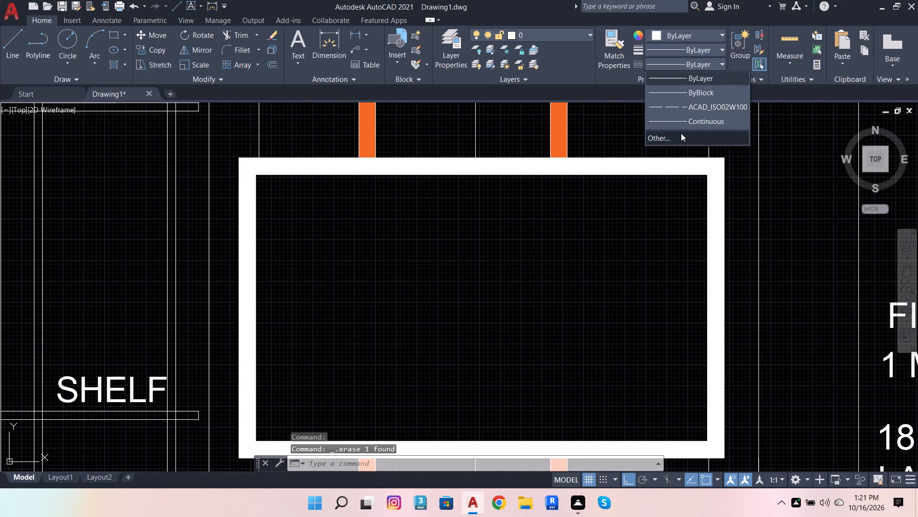
{"action": "left_click", "coordinate": [681, 133]}
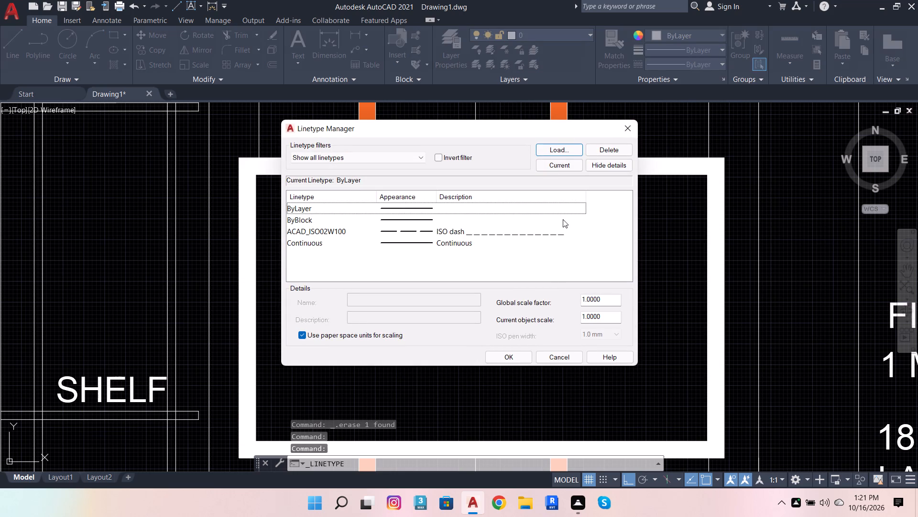
{"action": "left_click", "coordinate": [570, 148]}
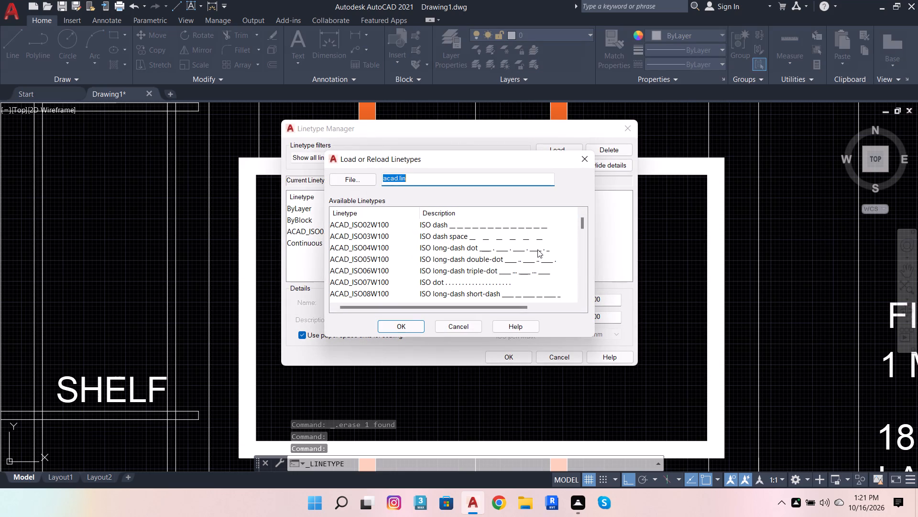
{"action": "scroll", "coordinate": [535, 244], "scroll_direction": "down", "scroll_amount": 5}
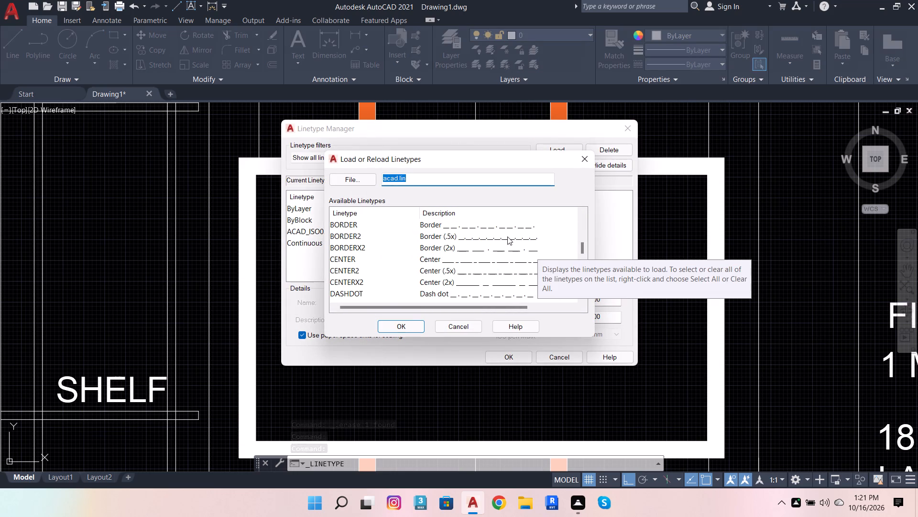
{"action": "left_click", "coordinate": [497, 270]}
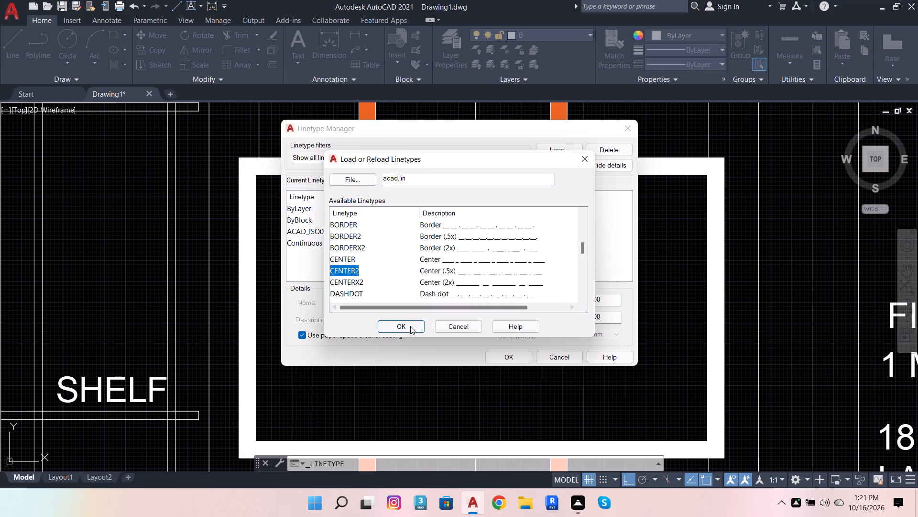
{"action": "left_click", "coordinate": [410, 329]}
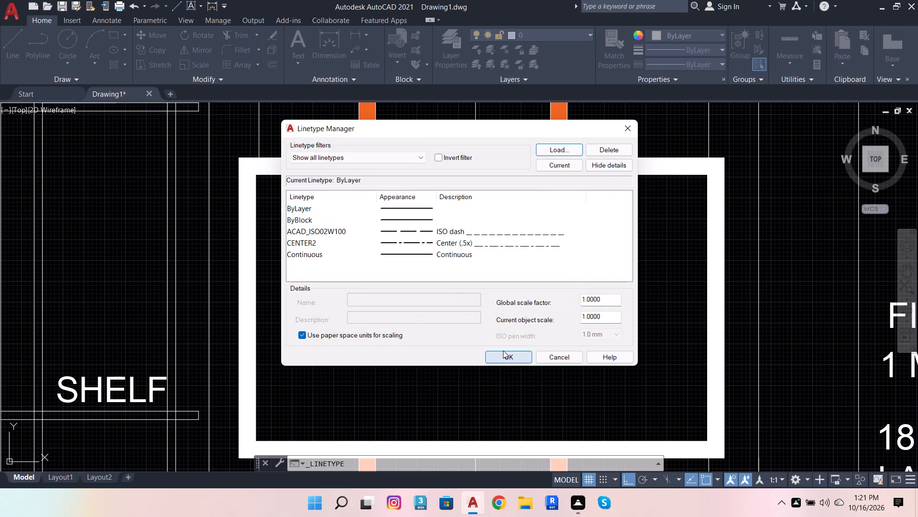
{"action": "left_click", "coordinate": [503, 350]}
{"action": "left_click", "coordinate": [678, 61]}
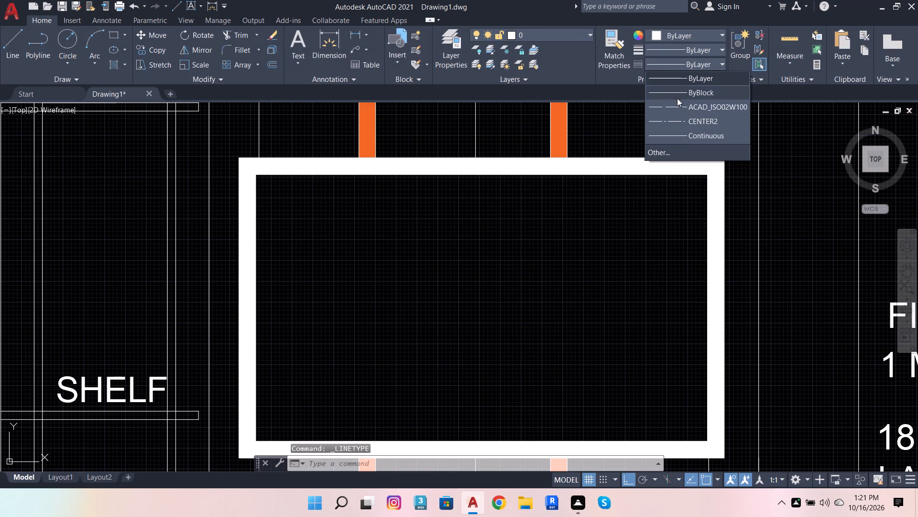
{"action": "left_click", "coordinate": [684, 123]}
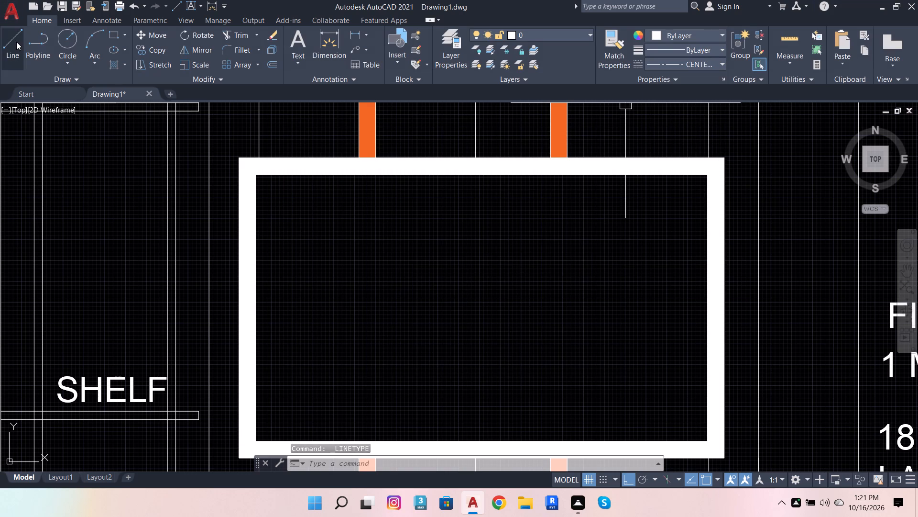
Draw two crossing diagonal lines between the inner corners of the white TV frame using the CENTER2 linetype.
{"action": "left_click", "coordinate": [16, 42]}
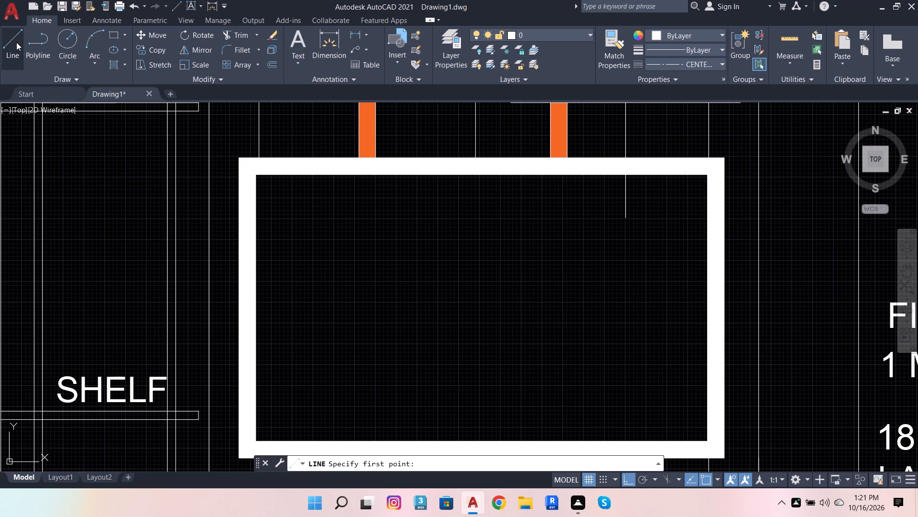
{"action": "left_click", "coordinate": [13, 33]}
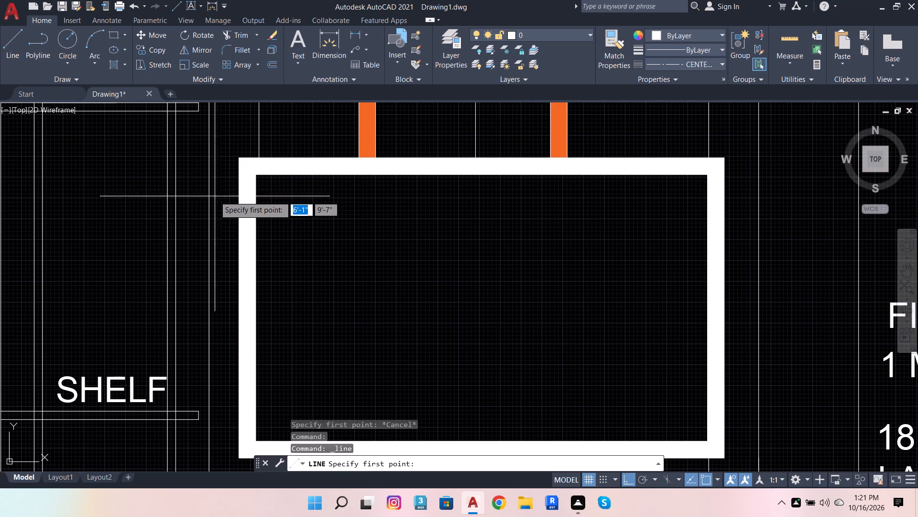
{"action": "left_click", "coordinate": [256, 176]}
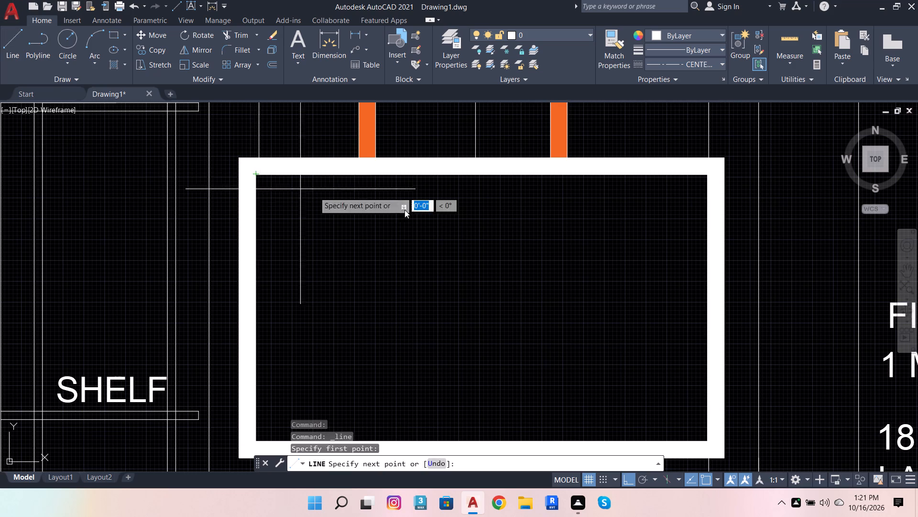
{"action": "scroll", "coordinate": [457, 214], "scroll_direction": "down", "scroll_amount": 2}
{"action": "scroll", "coordinate": [548, 282], "scroll_direction": "up", "scroll_amount": 2}
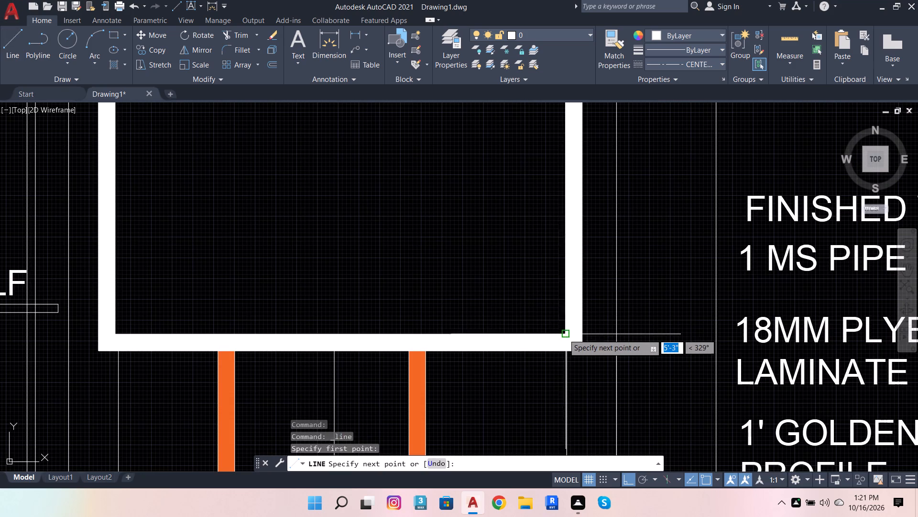
{"action": "left_click", "coordinate": [561, 333]}
{"action": "key", "text": "space"}
{"action": "scroll", "coordinate": [510, 308], "scroll_direction": "down", "scroll_amount": 2}
{"action": "key", "text": "space"}
{"action": "scroll", "coordinate": [517, 274], "scroll_direction": "up", "scroll_amount": 1}
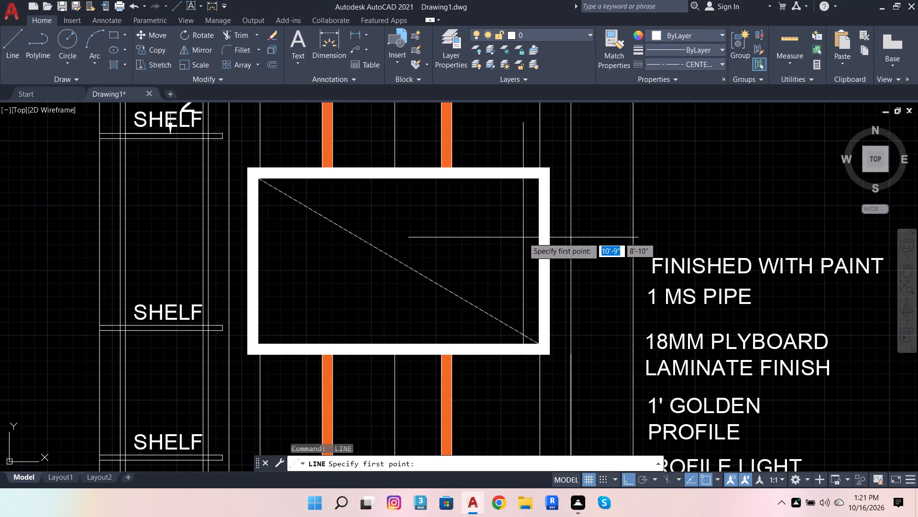
{"action": "left_click", "coordinate": [536, 179]}
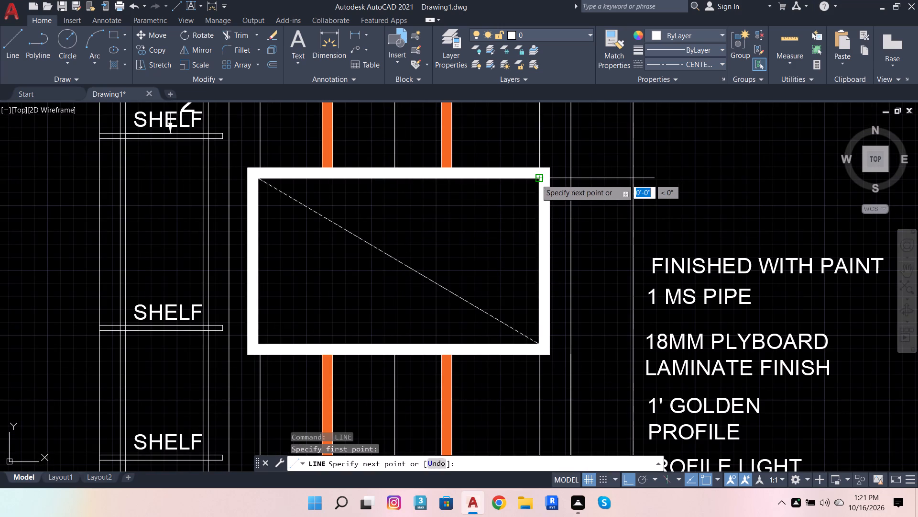
{"action": "left_click", "coordinate": [257, 343]}
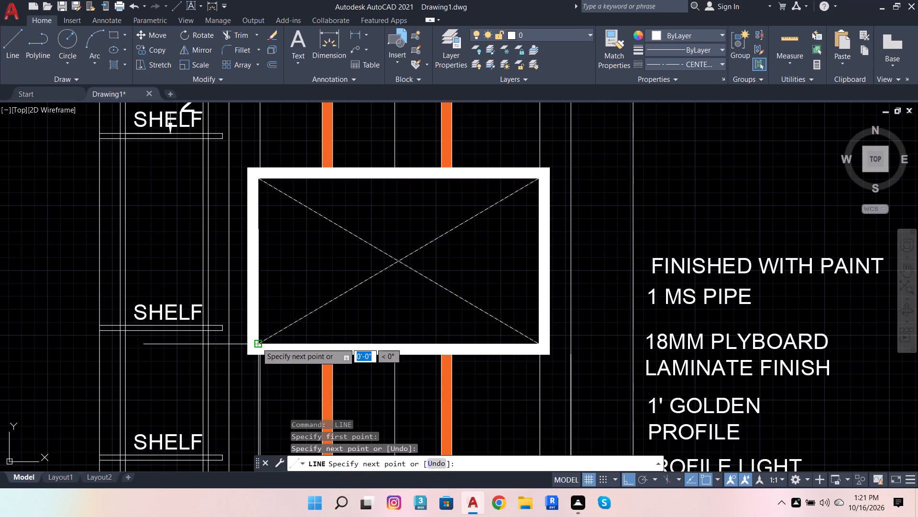
{"action": "key", "text": "space"}
Examine the TV unit elevation with its crossed frame, console and material notes, along with the rest of the drawing.
{"action": "scroll", "coordinate": [480, 266], "scroll_direction": "down", "scroll_amount": 2}
{"action": "scroll", "coordinate": [475, 281], "scroll_direction": "up", "scroll_amount": 3}
{"action": "scroll", "coordinate": [467, 191], "scroll_direction": "down", "scroll_amount": 4}
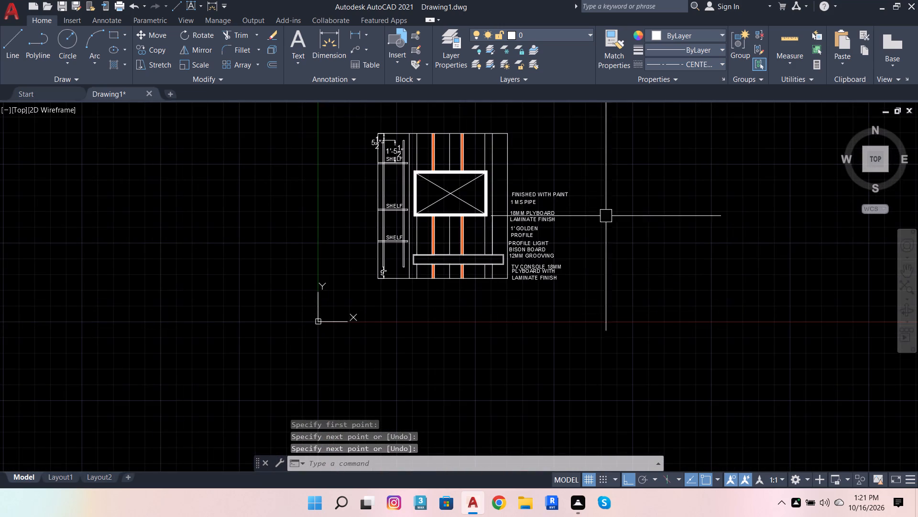
{"action": "scroll", "coordinate": [648, 214], "scroll_direction": "up", "scroll_amount": 2}
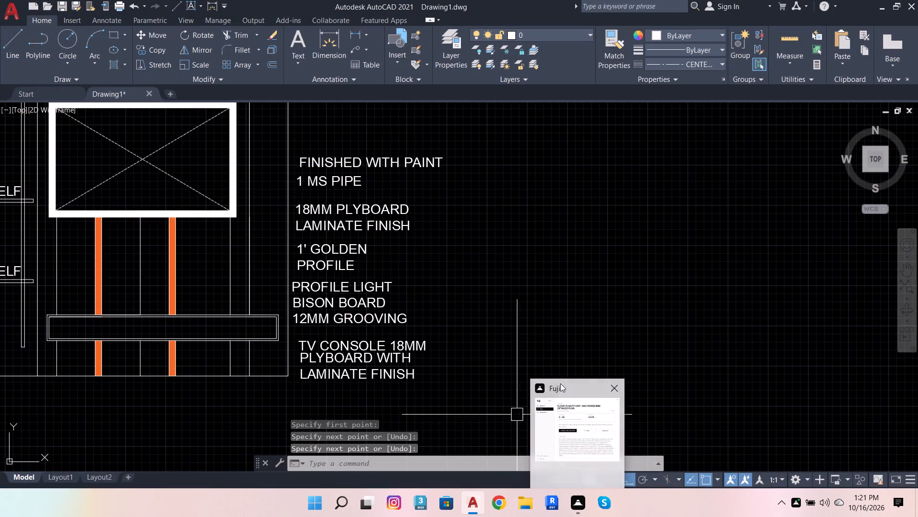
{"action": "scroll", "coordinate": [640, 349], "scroll_direction": "down", "scroll_amount": 2}
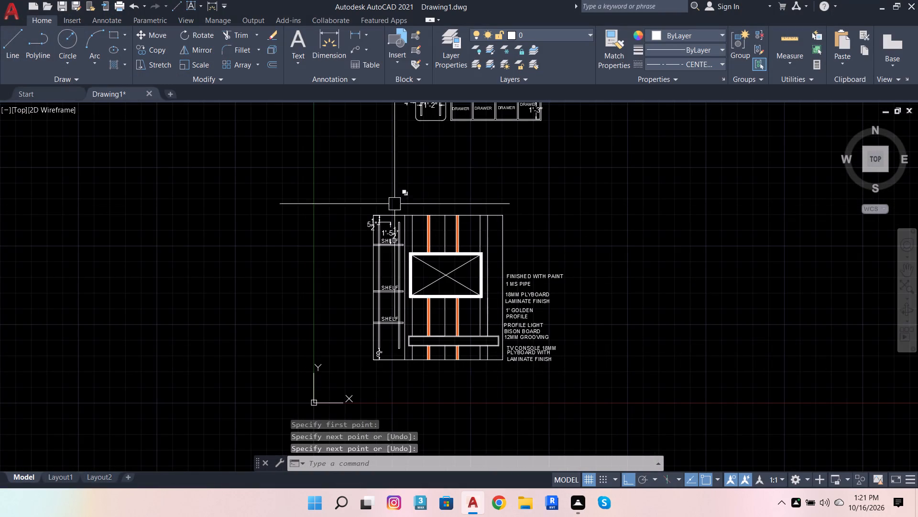
{"action": "scroll", "coordinate": [403, 210], "scroll_direction": "down", "scroll_amount": 1}
{"action": "scroll", "coordinate": [405, 332], "scroll_direction": "up", "scroll_amount": 3}
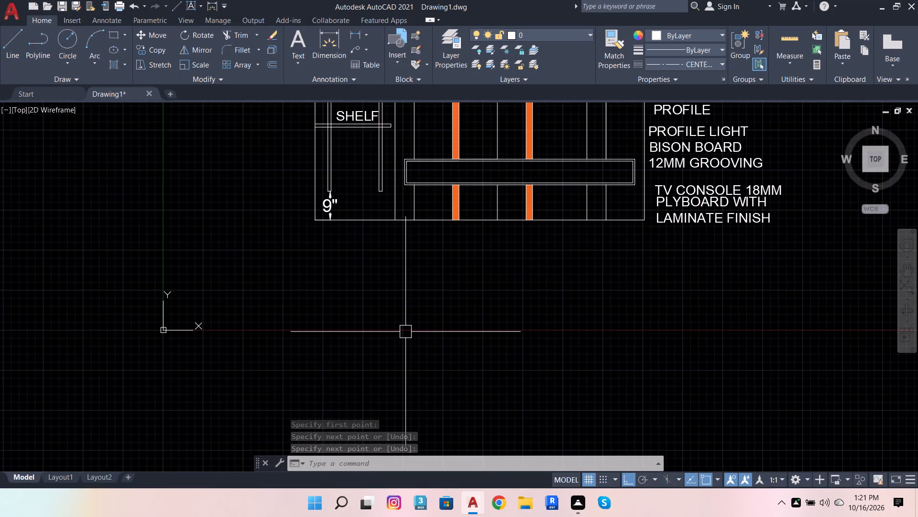
{"action": "scroll", "coordinate": [405, 332], "scroll_direction": "down", "scroll_amount": 1}
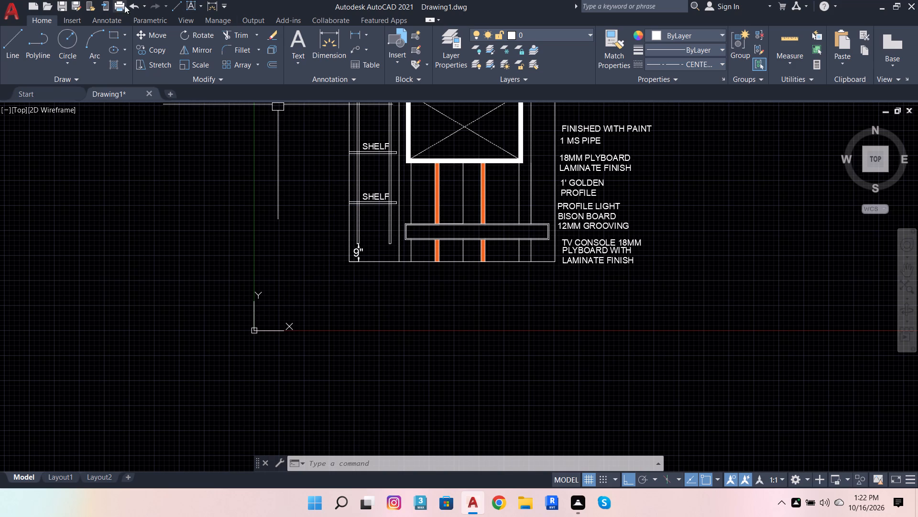
Draw a vertical divider line about 7" long across the TV console, just right of the first orange strip.
{"action": "left_click", "coordinate": [7, 36]}
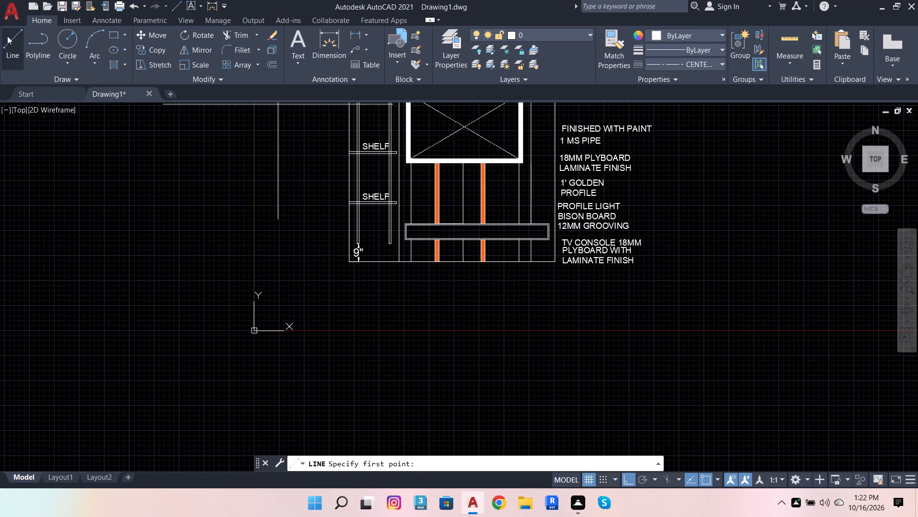
{"action": "scroll", "coordinate": [418, 218], "scroll_direction": "up", "scroll_amount": 2}
{"action": "scroll", "coordinate": [481, 247], "scroll_direction": "up", "scroll_amount": 3}
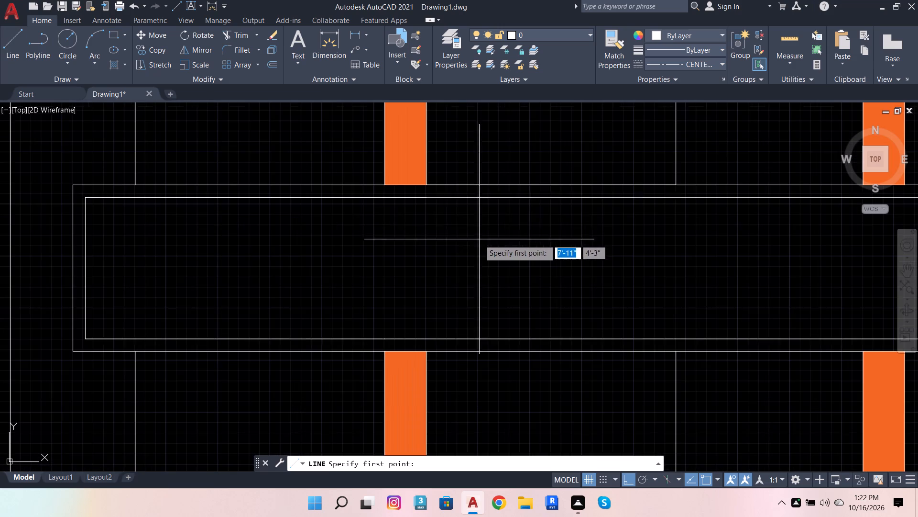
{"action": "scroll", "coordinate": [452, 188], "scroll_direction": "up", "scroll_amount": 4}
{"action": "left_click", "coordinate": [402, 204]}
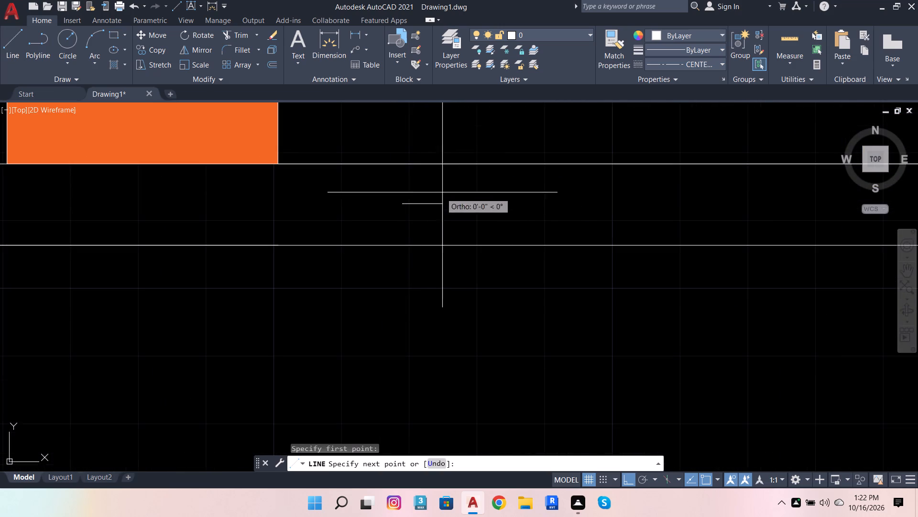
{"action": "scroll", "coordinate": [444, 193], "scroll_direction": "down", "scroll_amount": 5}
{"action": "scroll", "coordinate": [448, 300], "scroll_direction": "up", "scroll_amount": 4}
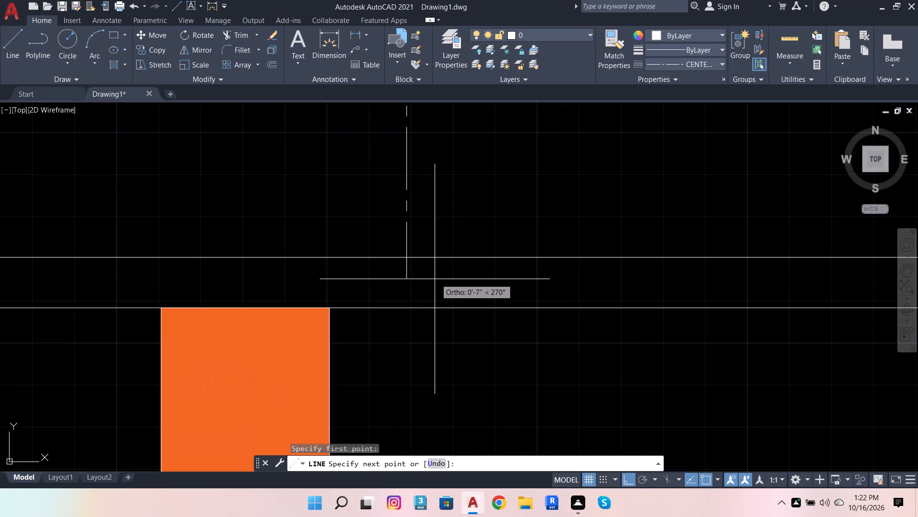
{"action": "left_click", "coordinate": [429, 283]}
{"action": "scroll", "coordinate": [445, 274], "scroll_direction": "down", "scroll_amount": 3}
{"action": "key", "text": "space"}
{"action": "scroll", "coordinate": [449, 281], "scroll_direction": "down", "scroll_amount": 3}
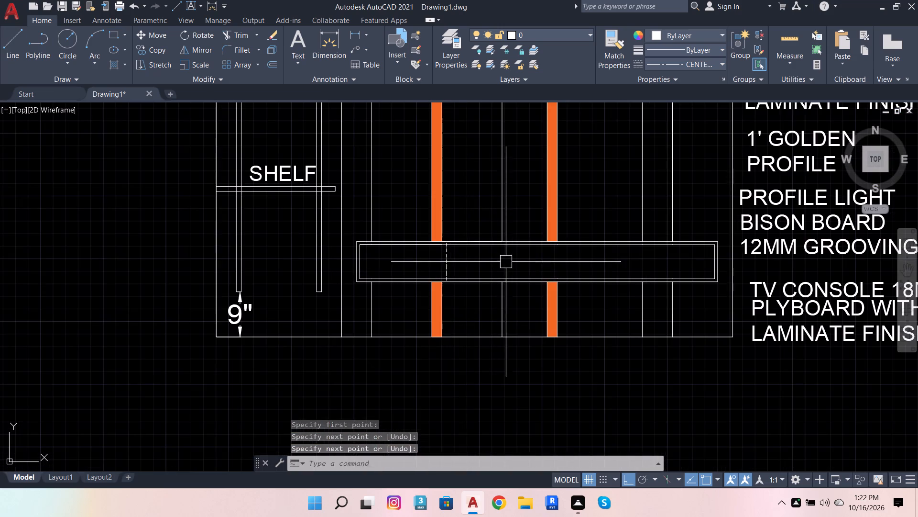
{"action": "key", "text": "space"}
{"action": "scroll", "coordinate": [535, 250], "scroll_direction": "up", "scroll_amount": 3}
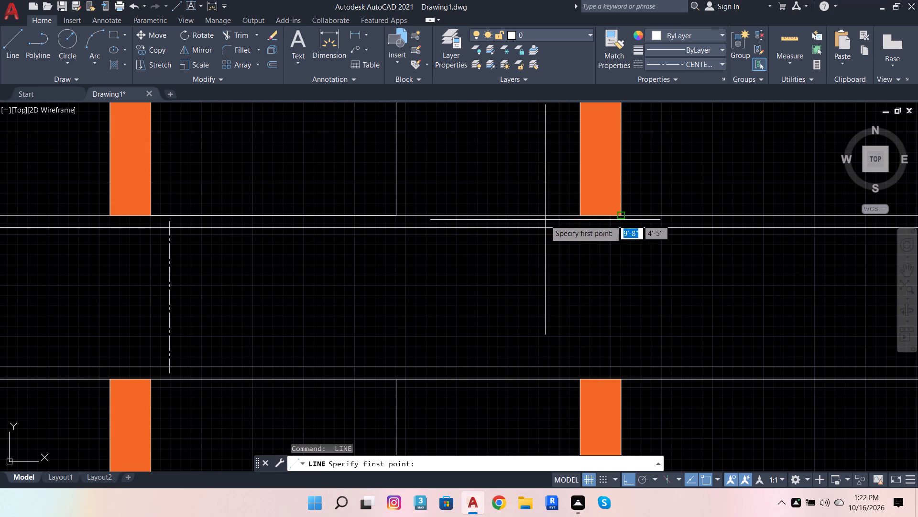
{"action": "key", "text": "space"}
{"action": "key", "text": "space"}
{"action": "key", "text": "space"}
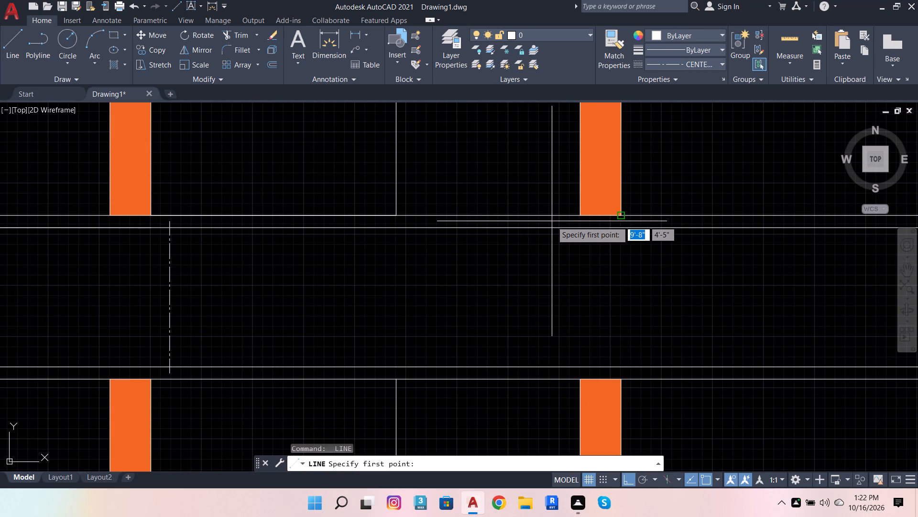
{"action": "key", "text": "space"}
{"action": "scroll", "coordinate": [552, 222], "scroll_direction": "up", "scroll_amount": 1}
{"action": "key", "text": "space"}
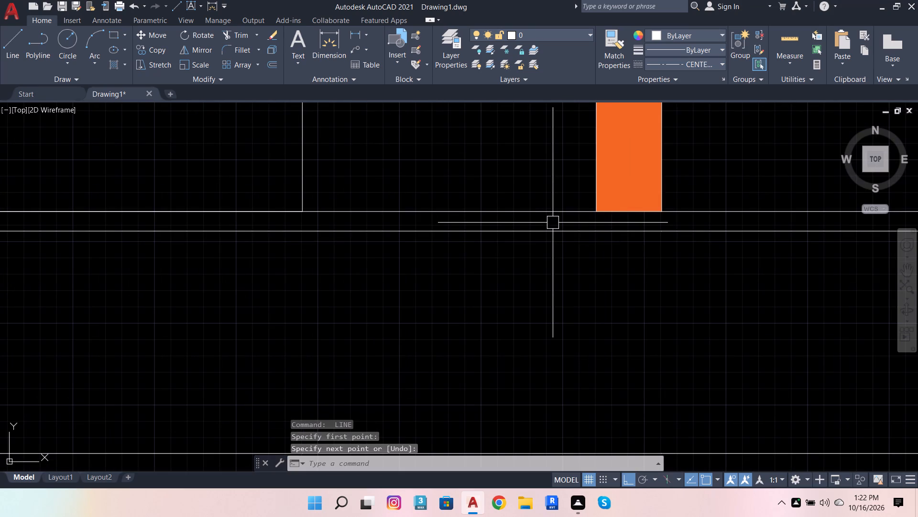
Draw a second vertical divider line about 7" long across the TV console, just left of the second orange strip.
{"action": "key", "text": "space"}
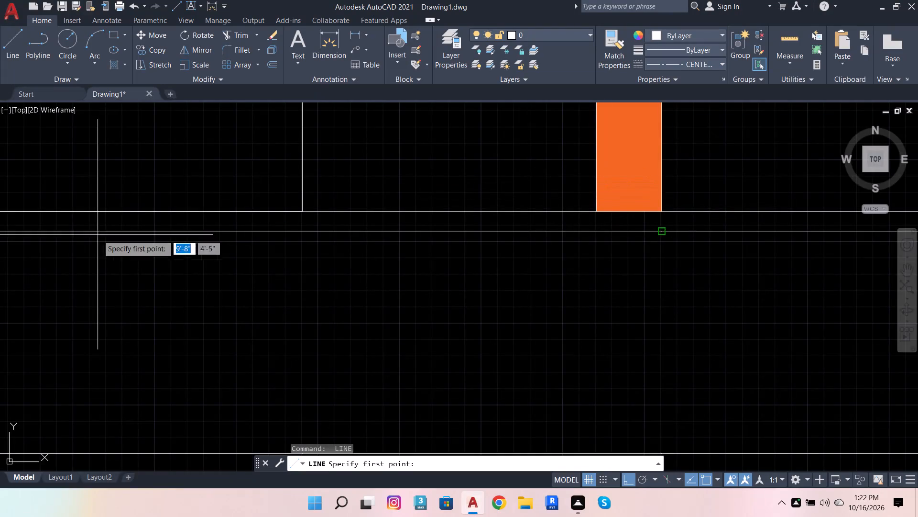
{"action": "left_click", "coordinate": [536, 219]}
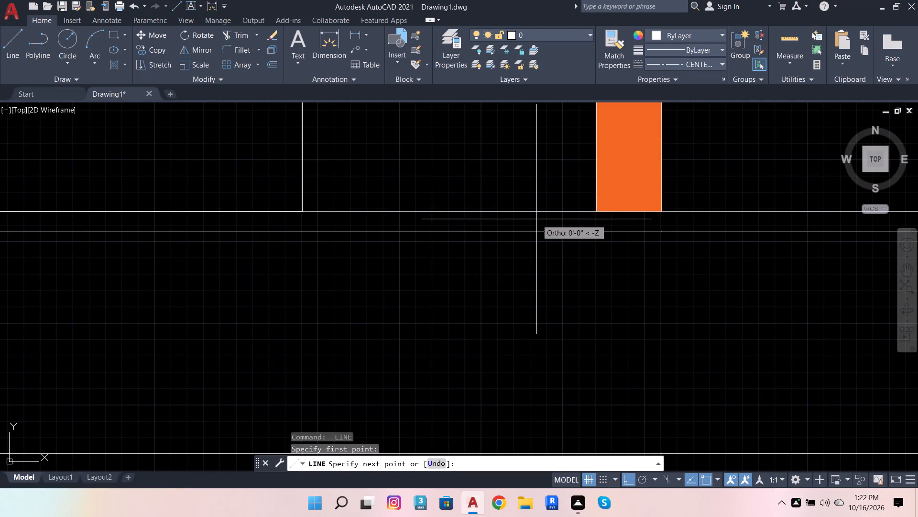
{"action": "scroll", "coordinate": [592, 287], "scroll_direction": "down", "scroll_amount": 4}
{"action": "scroll", "coordinate": [585, 315], "scroll_direction": "up", "scroll_amount": 4}
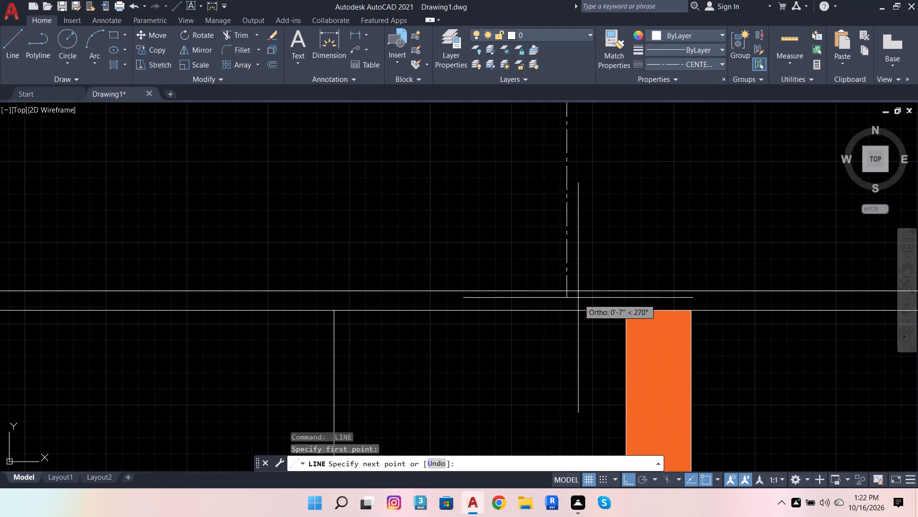
{"action": "scroll", "coordinate": [574, 298], "scroll_direction": "up", "scroll_amount": 3}
{"action": "left_click", "coordinate": [563, 302]}
{"action": "key", "text": "space"}
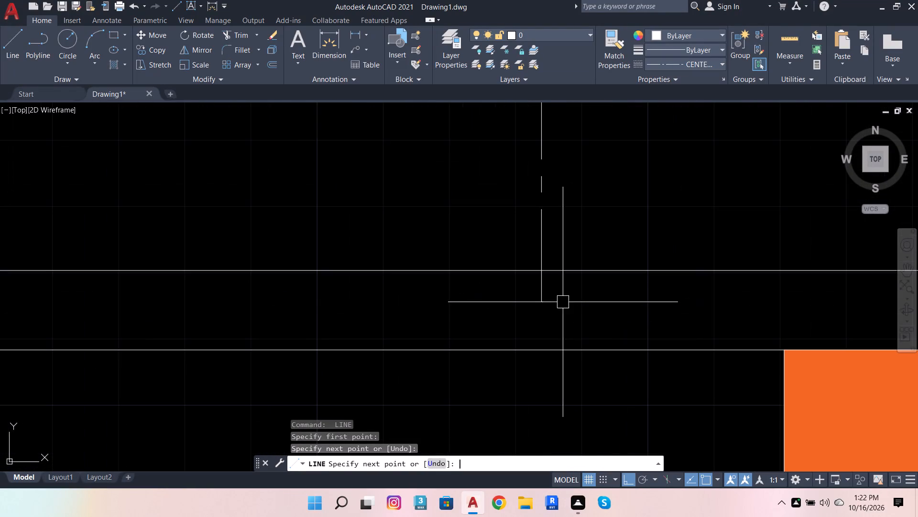
{"action": "scroll", "coordinate": [472, 312], "scroll_direction": "down", "scroll_amount": 4}
{"action": "scroll", "coordinate": [509, 297], "scroll_direction": "down", "scroll_amount": 3}
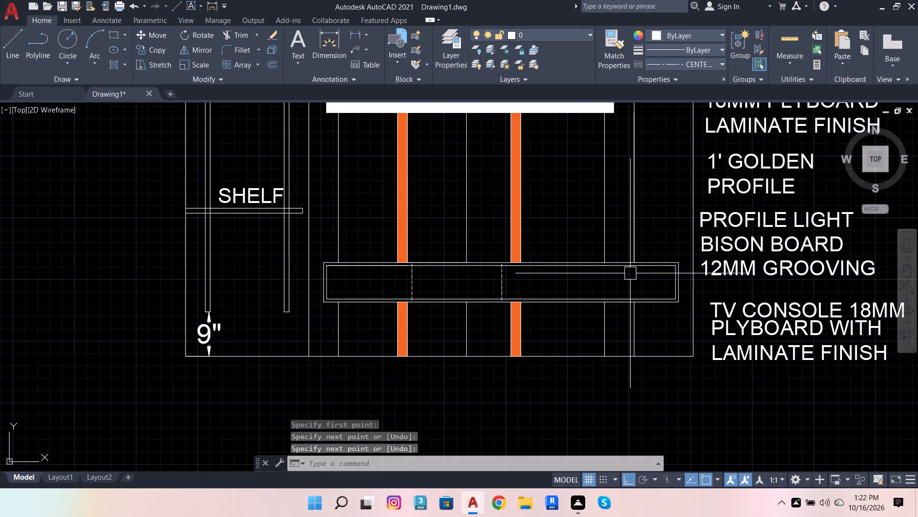
Draw a third vertical divider line about 7" long across the console, between the second orange strip and the next panel line.
{"action": "key", "text": "space"}
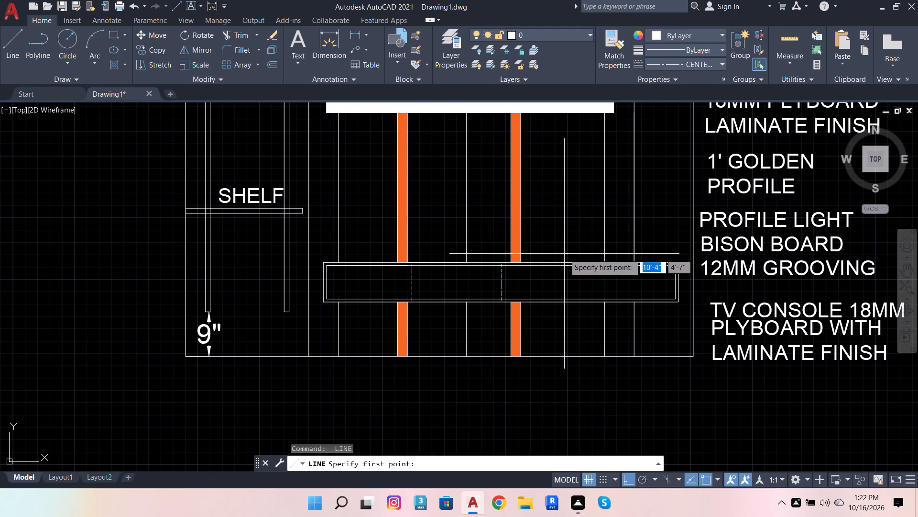
{"action": "scroll", "coordinate": [587, 258], "scroll_direction": "up", "scroll_amount": 5}
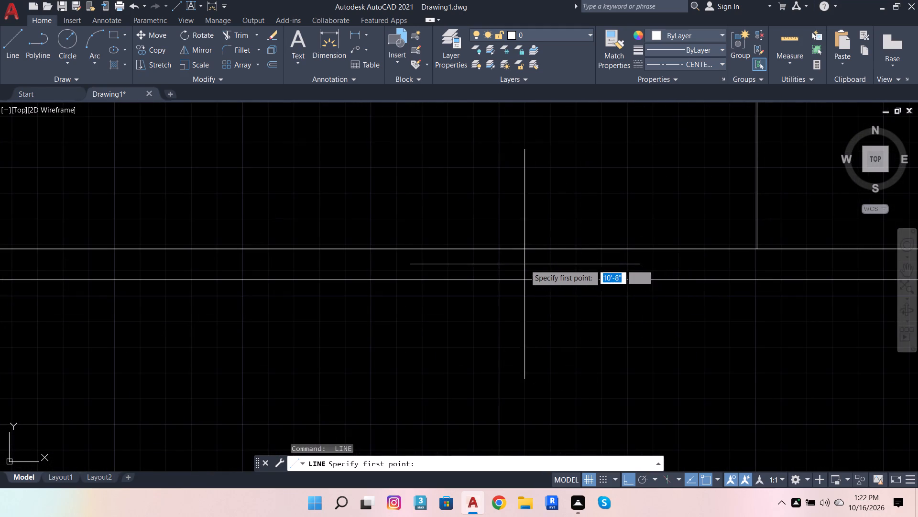
{"action": "left_click", "coordinate": [524, 263]}
{"action": "scroll", "coordinate": [553, 275], "scroll_direction": "down", "scroll_amount": 4}
{"action": "scroll", "coordinate": [557, 341], "scroll_direction": "up", "scroll_amount": 3}
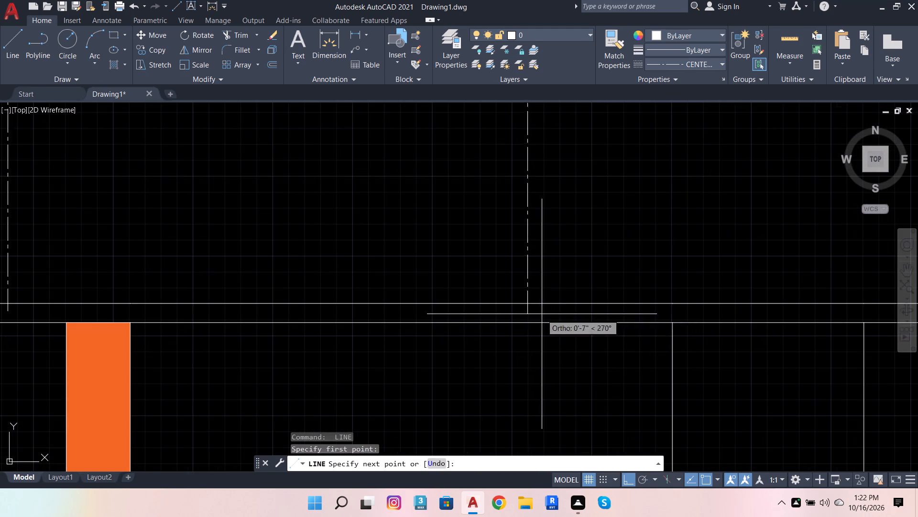
{"action": "scroll", "coordinate": [534, 315], "scroll_direction": "up", "scroll_amount": 3}
{"action": "left_click", "coordinate": [523, 317]}
{"action": "key", "text": "space"}
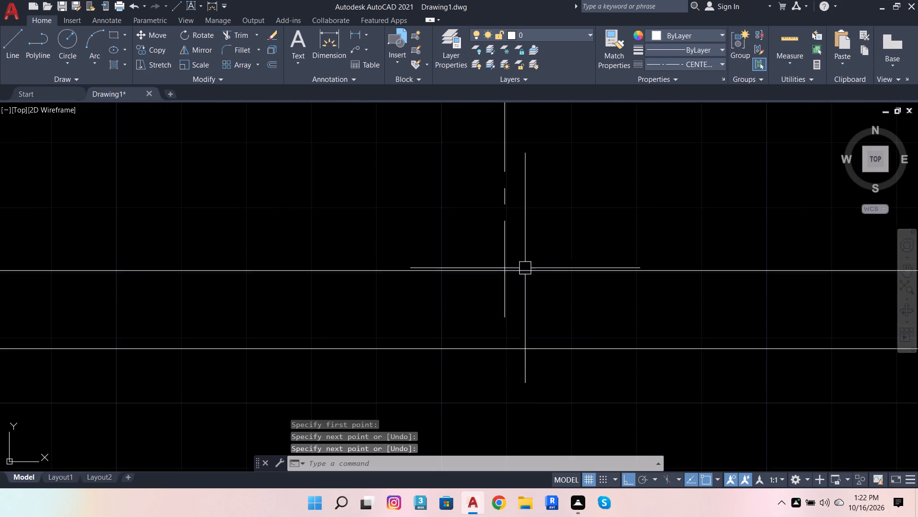
Change the linetype of the three console divider lines to ByLayer.
{"action": "left_click", "coordinate": [514, 228]}
{"action": "left_click", "coordinate": [475, 238]}
{"action": "scroll", "coordinate": [581, 236], "scroll_direction": "down", "scroll_amount": 5}
{"action": "left_click", "coordinate": [410, 211]}
{"action": "left_click", "coordinate": [348, 205]}
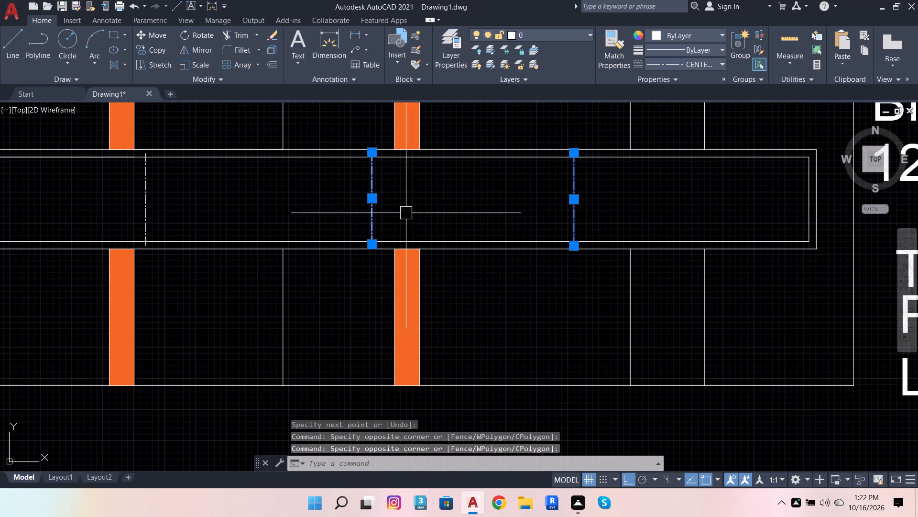
{"action": "scroll", "coordinate": [432, 222], "scroll_direction": "down", "scroll_amount": 4}
{"action": "scroll", "coordinate": [377, 223], "scroll_direction": "up", "scroll_amount": 4}
{"action": "left_click_drag", "start_coordinate": [520, 224], "coordinate": [510, 223]}
{"action": "left_click", "coordinate": [394, 210]}
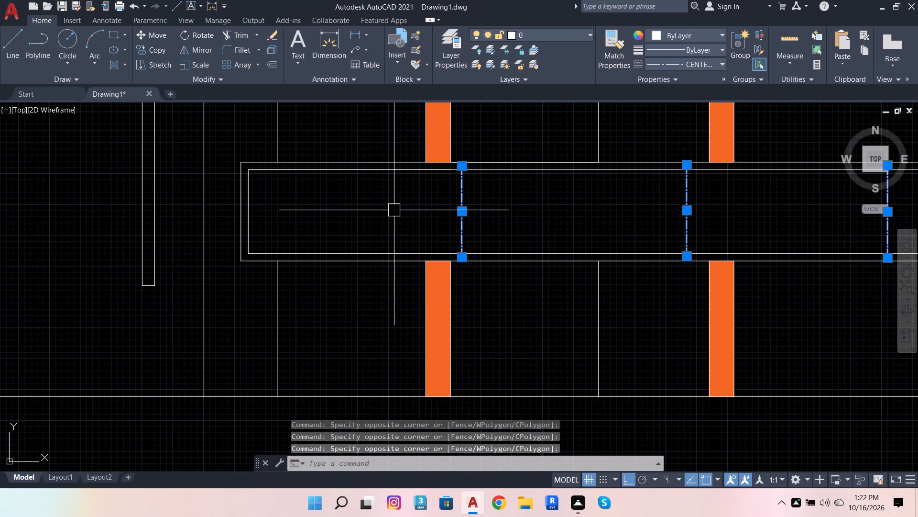
{"action": "scroll", "coordinate": [481, 228], "scroll_direction": "down", "scroll_amount": 3}
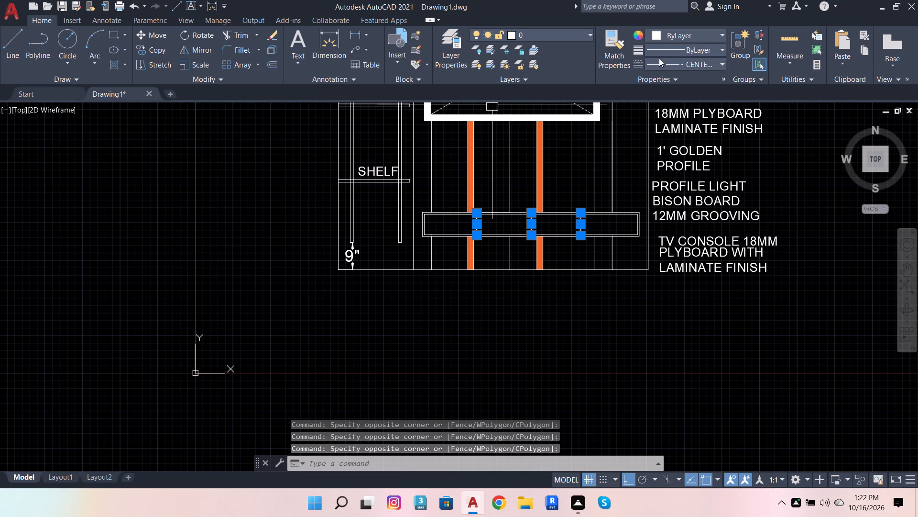
{"action": "left_click", "coordinate": [659, 59]}
{"action": "left_click", "coordinate": [666, 75]}
{"action": "scroll", "coordinate": [528, 195], "scroll_direction": "up", "scroll_amount": 1}
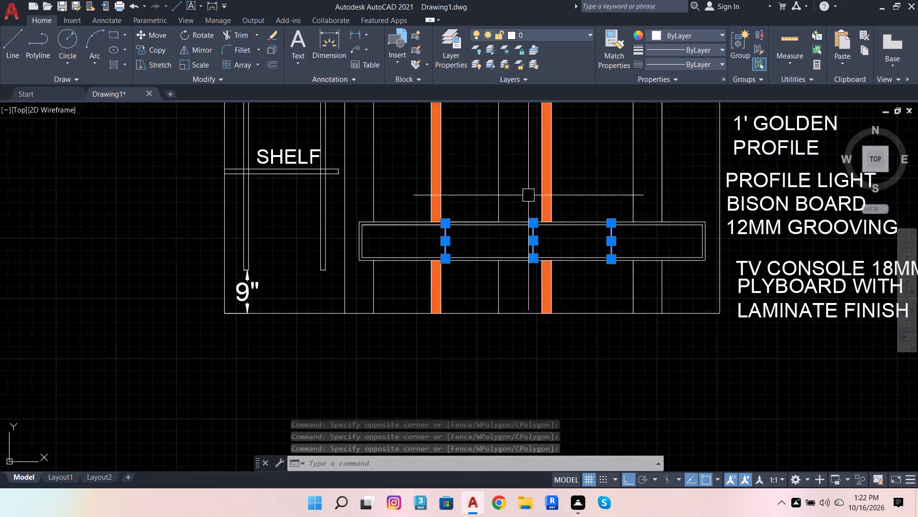
{"action": "scroll", "coordinate": [528, 195], "scroll_direction": "up", "scroll_amount": 2}
{"action": "key", "text": "Escape"}
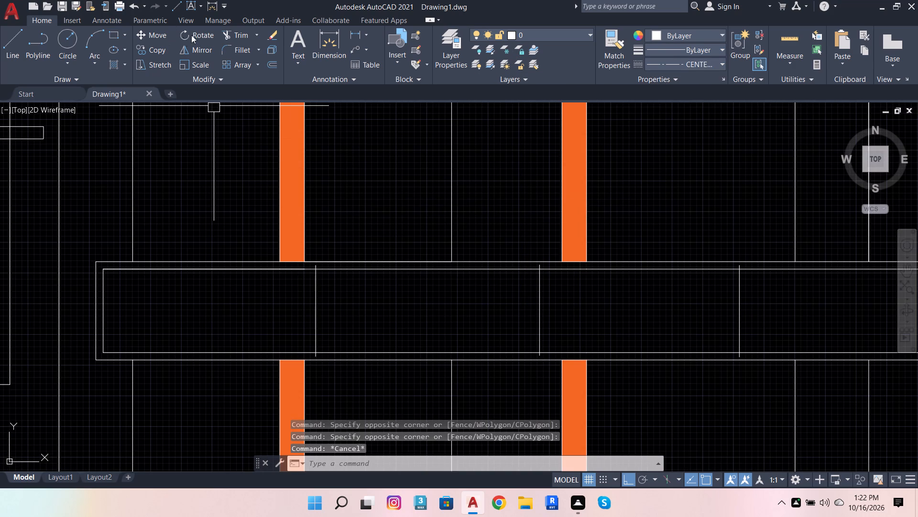
Trim both ends of the three divider lines where they extend past the console's inner rectangle.
{"action": "left_click", "coordinate": [232, 33]}
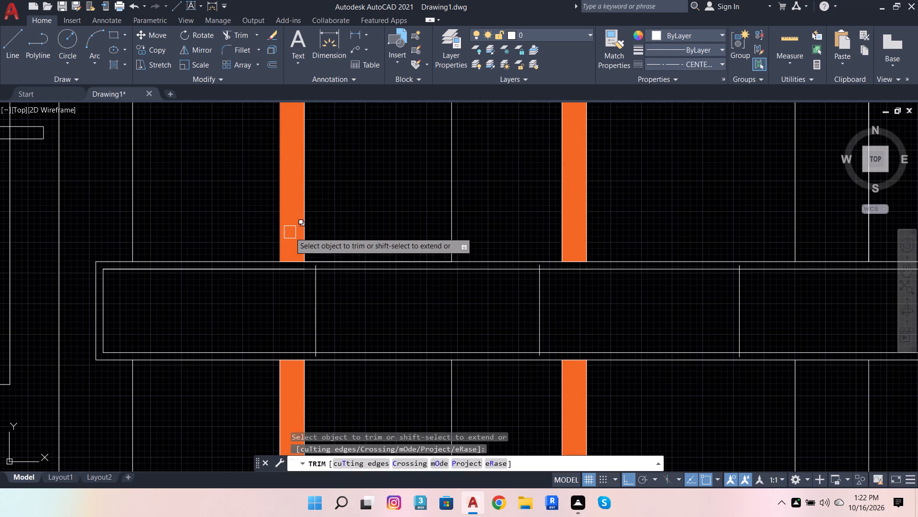
{"action": "scroll", "coordinate": [296, 239], "scroll_direction": "up", "scroll_amount": 3}
{"action": "left_click", "coordinate": [367, 344]}
{"action": "scroll", "coordinate": [283, 301], "scroll_direction": "down", "scroll_amount": 4}
{"action": "scroll", "coordinate": [288, 383], "scroll_direction": "up", "scroll_amount": 5}
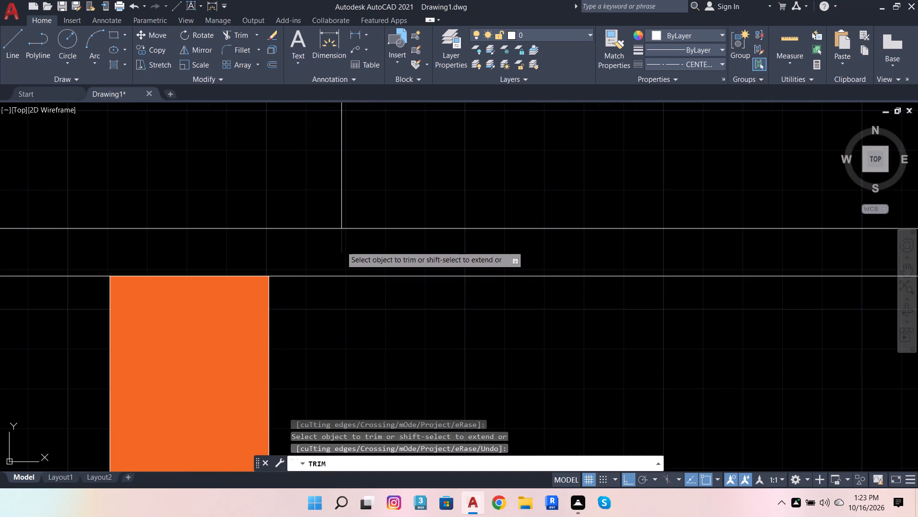
{"action": "left_click", "coordinate": [341, 246]}
{"action": "scroll", "coordinate": [207, 271], "scroll_direction": "down", "scroll_amount": 4}
{"action": "scroll", "coordinate": [457, 262], "scroll_direction": "up", "scroll_amount": 3}
{"action": "left_click", "coordinate": [418, 290]}
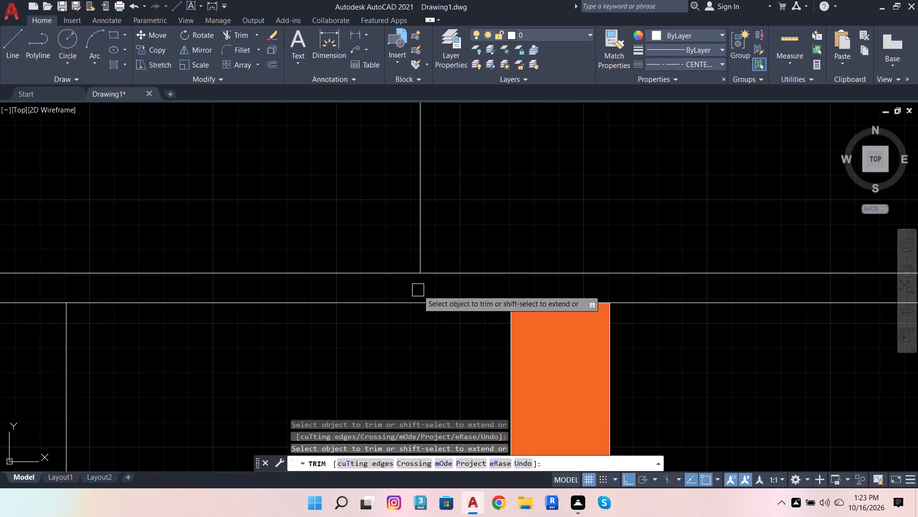
{"action": "scroll", "coordinate": [427, 308], "scroll_direction": "down", "scroll_amount": 3}
{"action": "scroll", "coordinate": [427, 218], "scroll_direction": "up", "scroll_amount": 3}
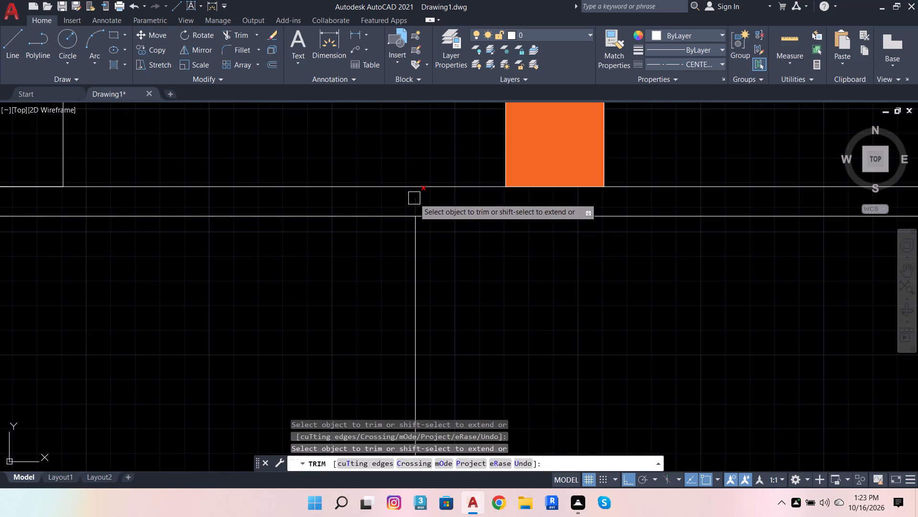
{"action": "left_click", "coordinate": [414, 198]}
{"action": "scroll", "coordinate": [336, 235], "scroll_direction": "down", "scroll_amount": 4}
{"action": "scroll", "coordinate": [471, 230], "scroll_direction": "up", "scroll_amount": 4}
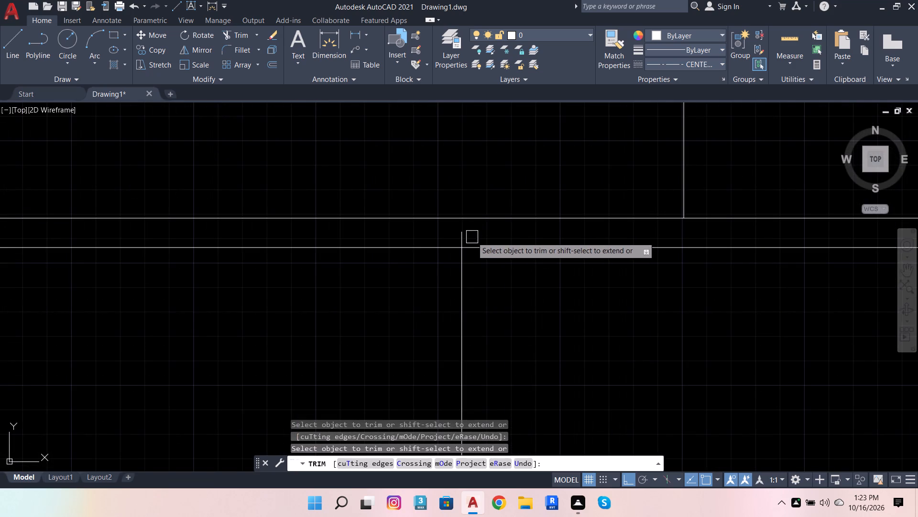
{"action": "left_click", "coordinate": [462, 238]}
{"action": "scroll", "coordinate": [548, 248], "scroll_direction": "down", "scroll_amount": 4}
{"action": "scroll", "coordinate": [532, 303], "scroll_direction": "up", "scroll_amount": 4}
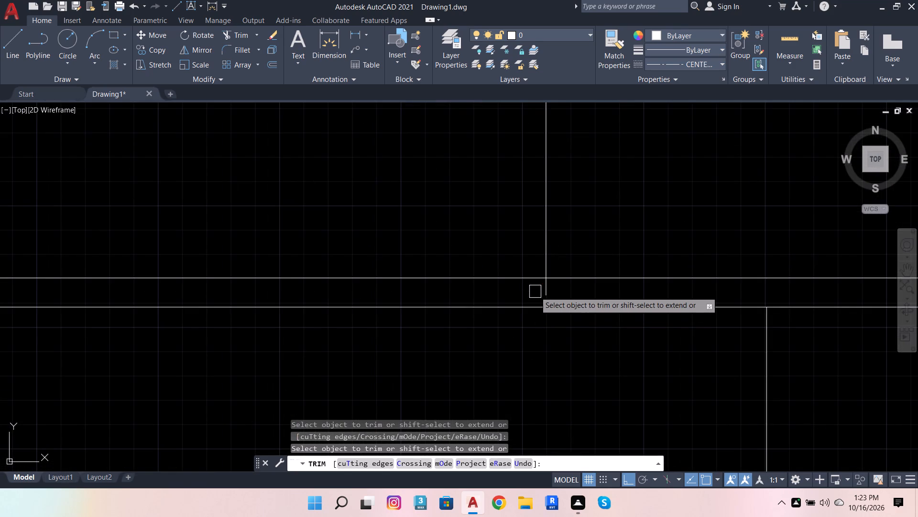
{"action": "left_click", "coordinate": [543, 290]}
{"action": "scroll", "coordinate": [404, 299], "scroll_direction": "down", "scroll_amount": 5}
{"action": "key", "text": "Escape"}
{"action": "key", "text": "Escape"}
Move all nine material notes beside the TV unit elevation 2' to the right, away from the elevation.
{"action": "scroll", "coordinate": [445, 282], "scroll_direction": "down", "scroll_amount": 5}
{"action": "scroll", "coordinate": [408, 257], "scroll_direction": "up", "scroll_amount": 3}
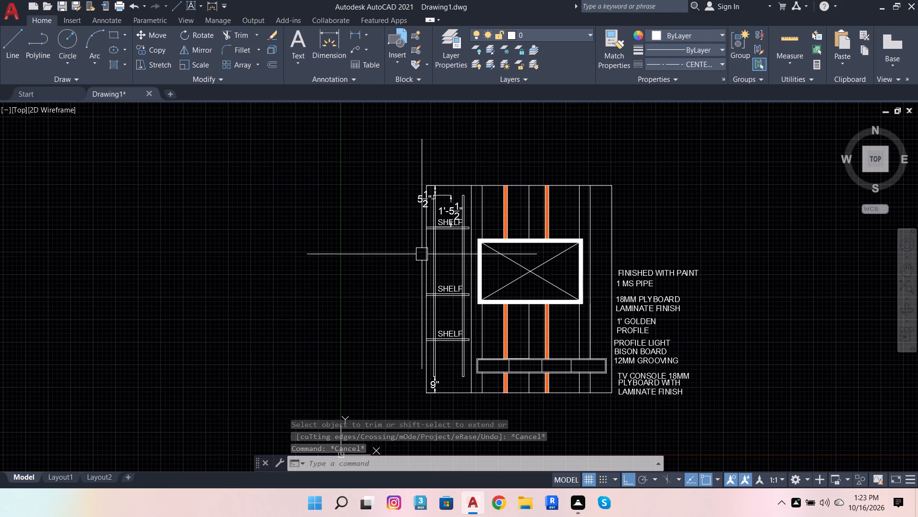
{"action": "scroll", "coordinate": [575, 312], "scroll_direction": "down", "scroll_amount": 2}
{"action": "scroll", "coordinate": [622, 303], "scroll_direction": "up", "scroll_amount": 2}
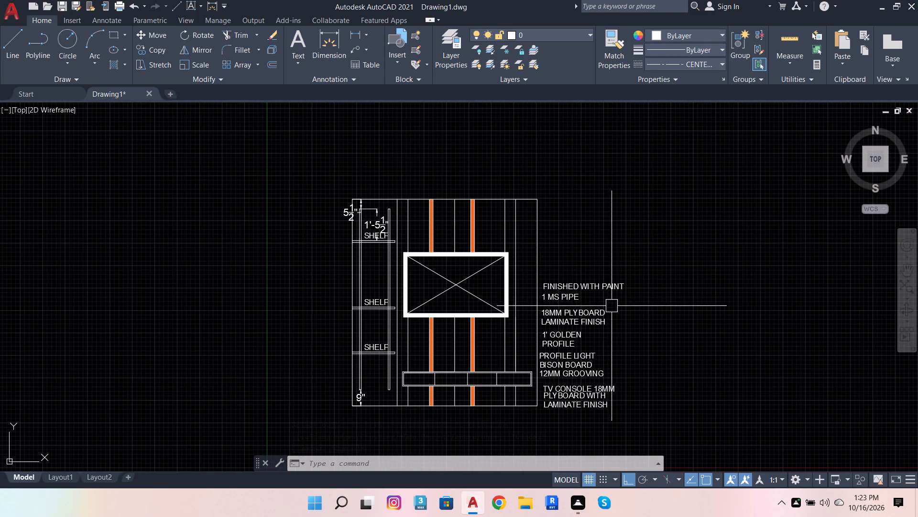
{"action": "scroll", "coordinate": [535, 269], "scroll_direction": "up", "scroll_amount": 2}
{"action": "left_click", "coordinate": [546, 273]}
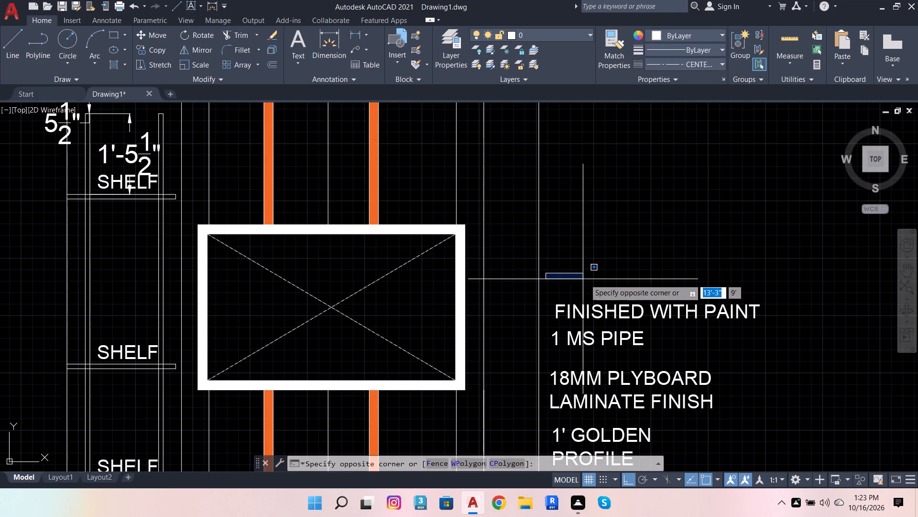
{"action": "scroll", "coordinate": [587, 279], "scroll_direction": "down", "scroll_amount": 3}
{"action": "left_click", "coordinate": [640, 387]}
{"action": "scroll", "coordinate": [589, 355], "scroll_direction": "up", "scroll_amount": 3}
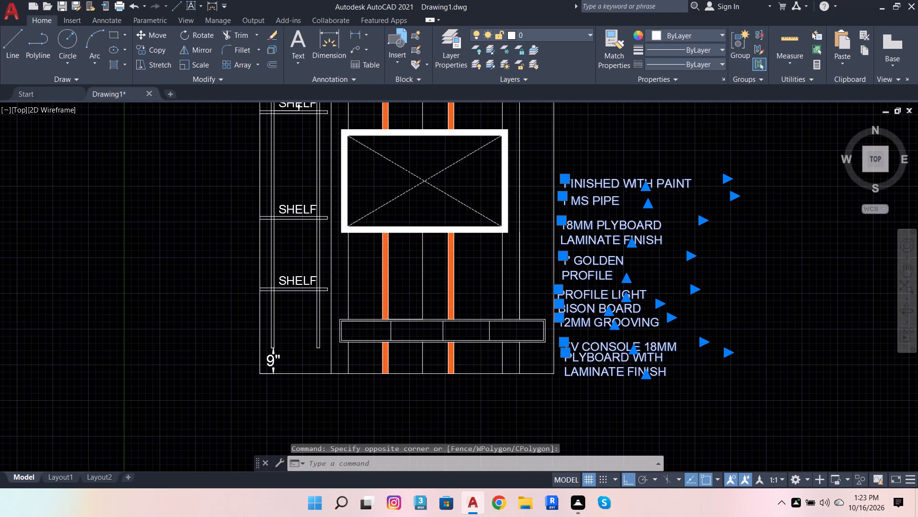
{"action": "key", "text": "m"}
{"action": "key", "text": "space"}
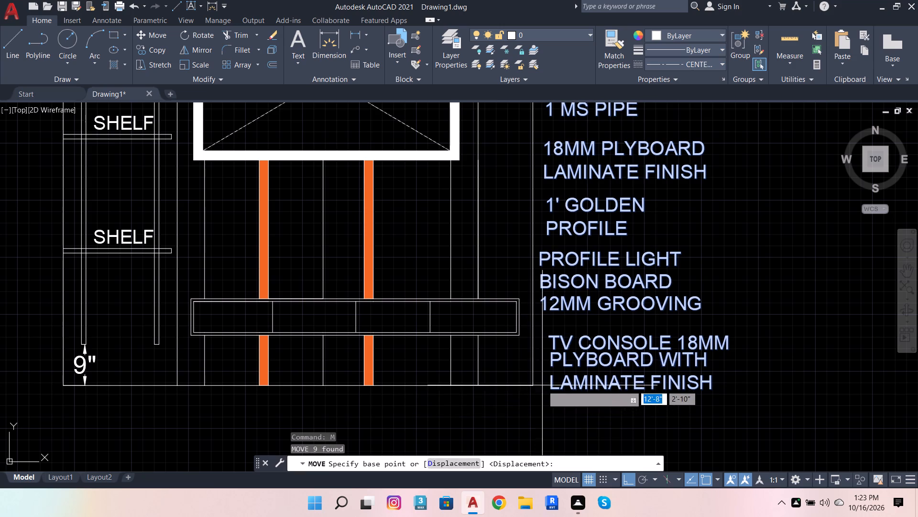
{"action": "left_click", "coordinate": [551, 389]}
{"action": "scroll", "coordinate": [628, 382], "scroll_direction": "down", "scroll_amount": 4}
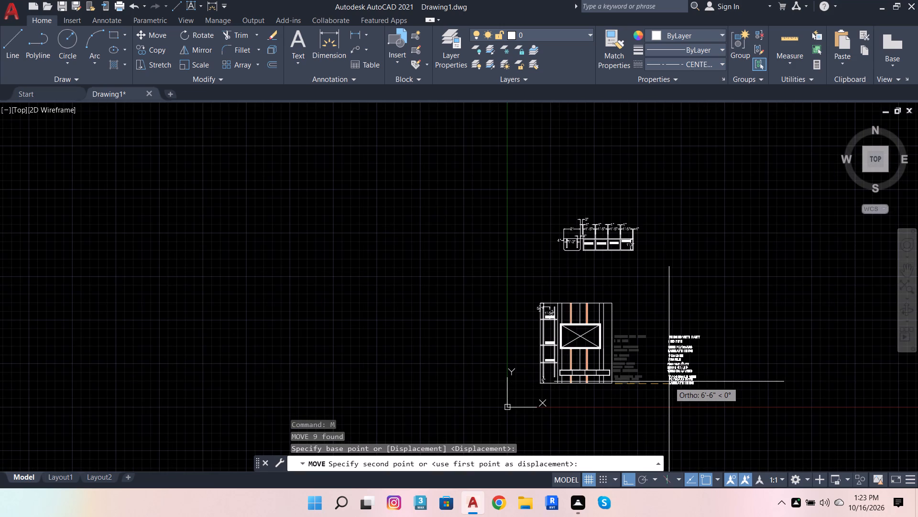
{"action": "type", "text": "2'"}
{"action": "key", "text": "Return"}
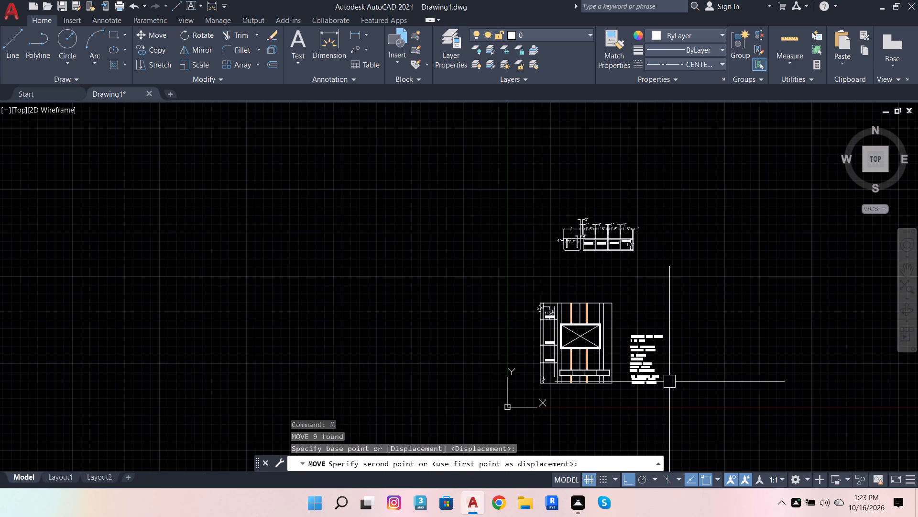
Draw a 2' horizontal line outward from the TV unit elevation's bottom-right corner, continuing its base line toward the notes.
{"action": "key", "text": "space"}
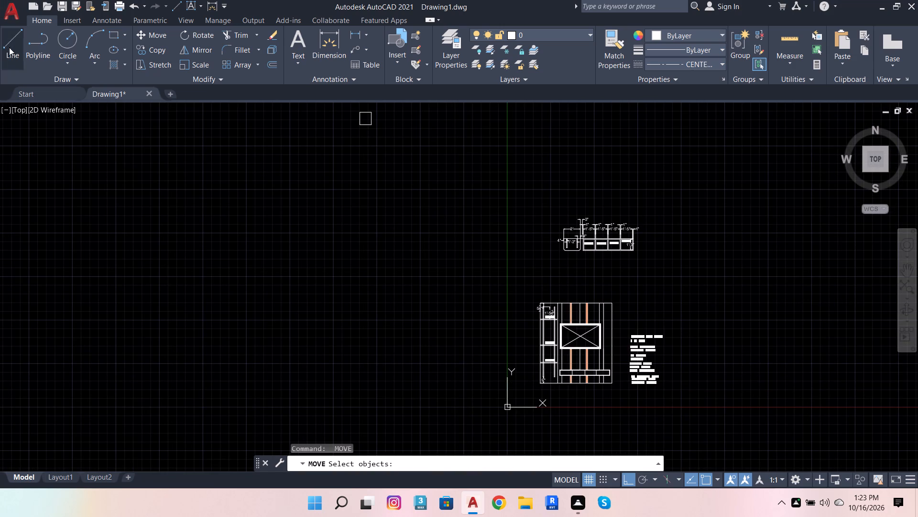
{"action": "left_click", "coordinate": [10, 47]}
{"action": "scroll", "coordinate": [619, 385], "scroll_direction": "up", "scroll_amount": 2}
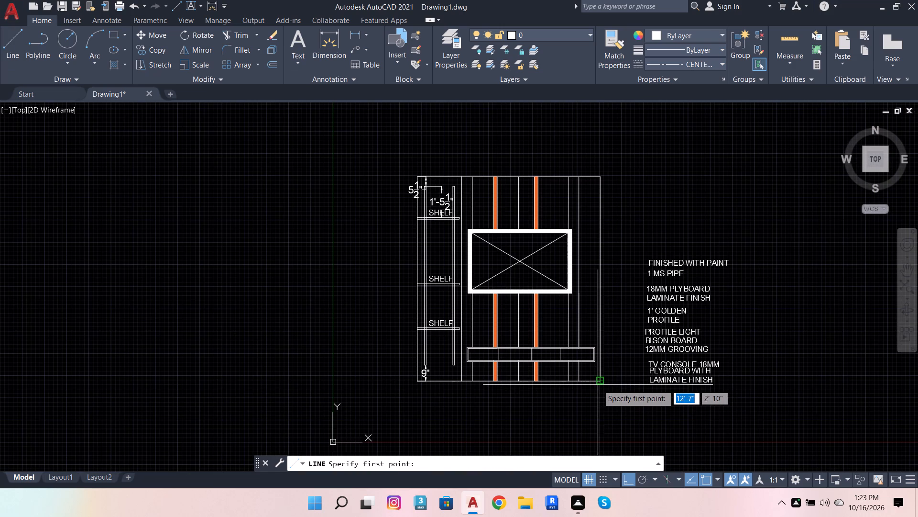
{"action": "left_click", "coordinate": [603, 383]}
{"action": "scroll", "coordinate": [620, 383], "scroll_direction": "up", "scroll_amount": 3}
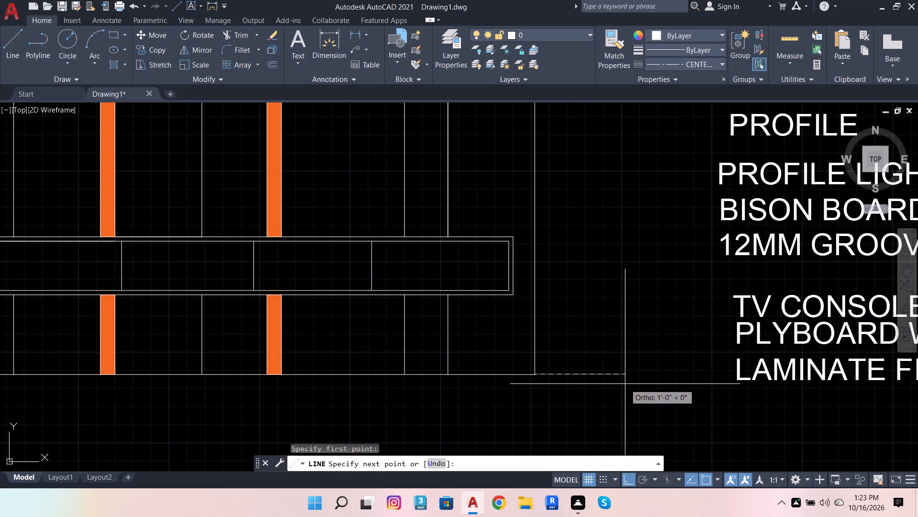
{"action": "type", "text": "2'"}
{"action": "key", "text": "Return"}
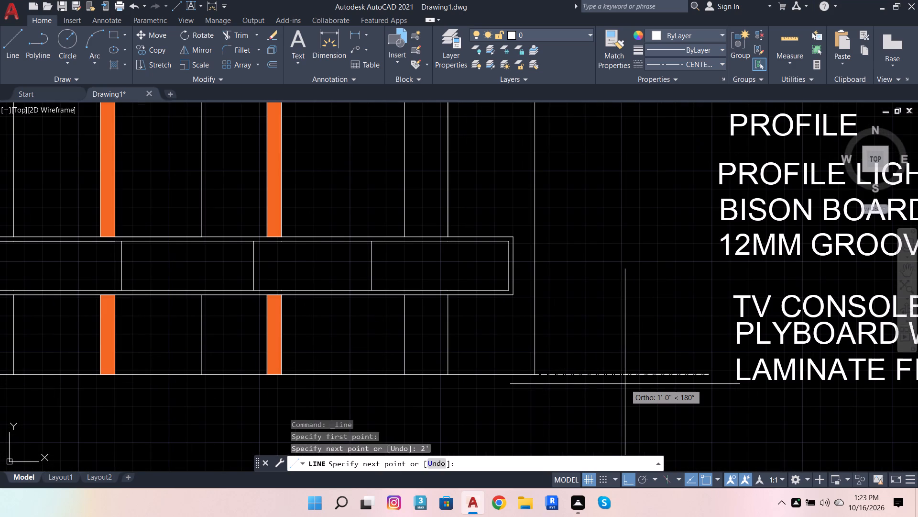
{"action": "key", "text": "space"}
Change the linetype of the new 2' base line to ByLayer.
{"action": "left_click", "coordinate": [632, 372]}
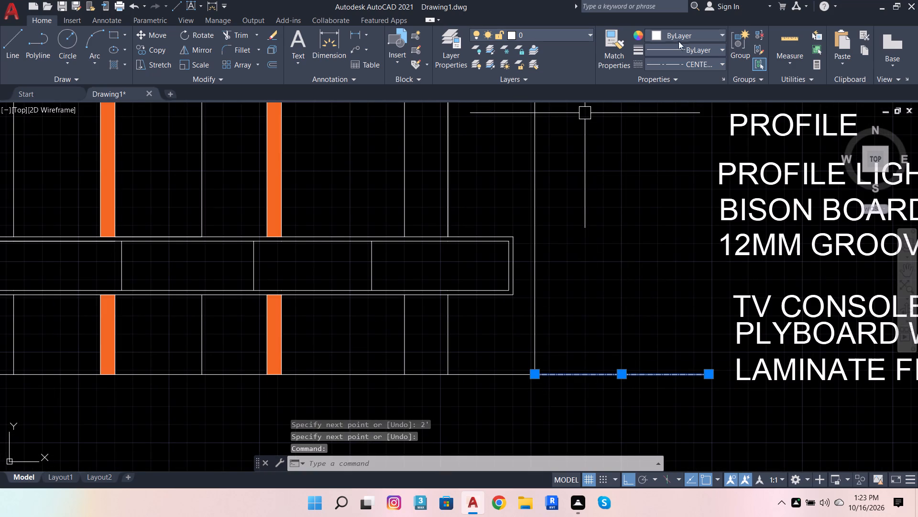
{"action": "left_click", "coordinate": [681, 60]}
{"action": "left_click", "coordinate": [679, 77]}
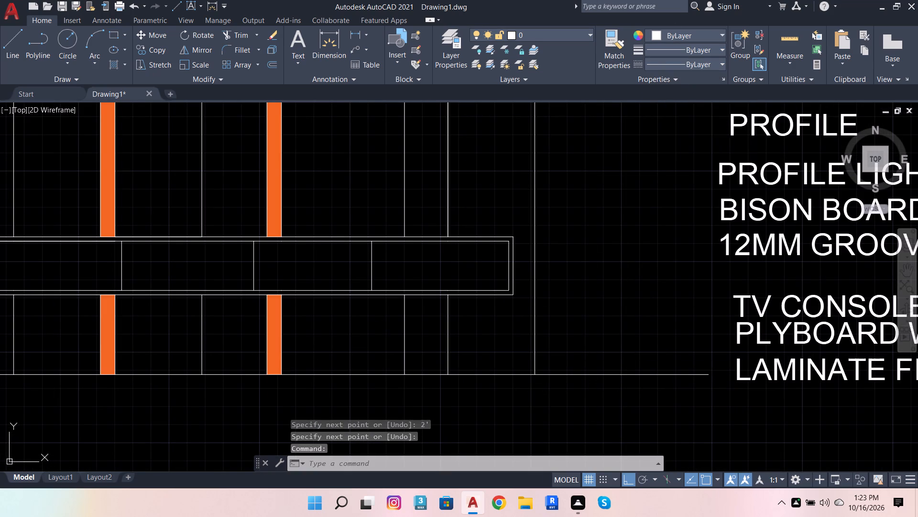
Draw a vertical line up from the outer end of the 2' base line to above the elevation's top edge.
{"action": "left_click", "coordinate": [7, 44]}
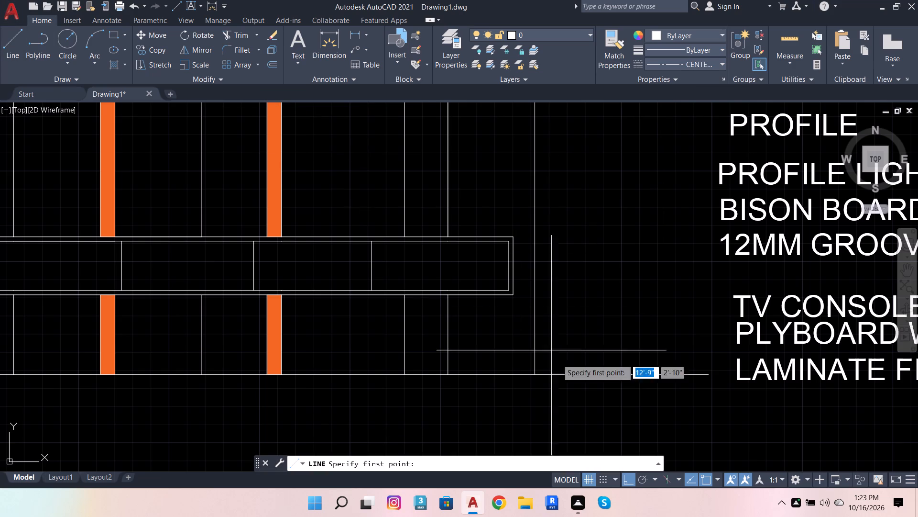
{"action": "left_click", "coordinate": [707, 376]}
{"action": "scroll", "coordinate": [708, 416], "scroll_direction": "down", "scroll_amount": 5}
{"action": "scroll", "coordinate": [700, 329], "scroll_direction": "up", "scroll_amount": 2}
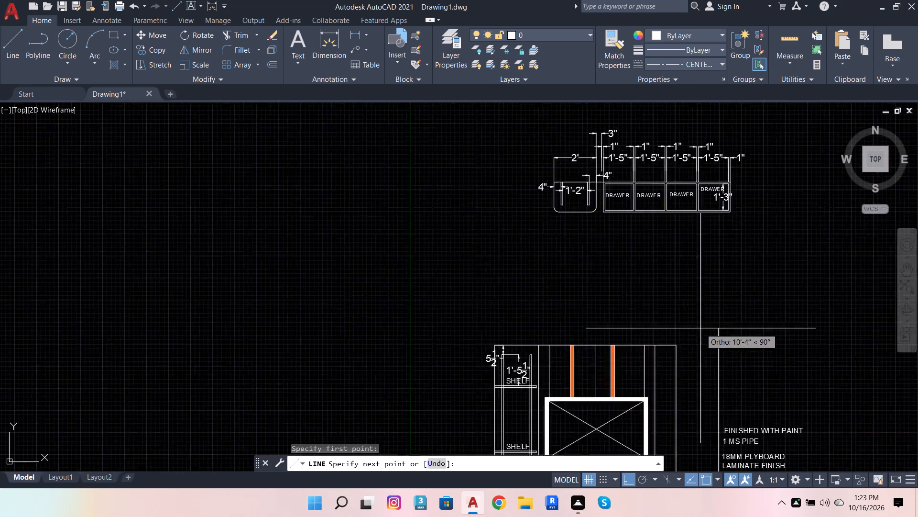
{"action": "scroll", "coordinate": [700, 328], "scroll_direction": "up", "scroll_amount": 2}
{"action": "left_click", "coordinate": [693, 299]}
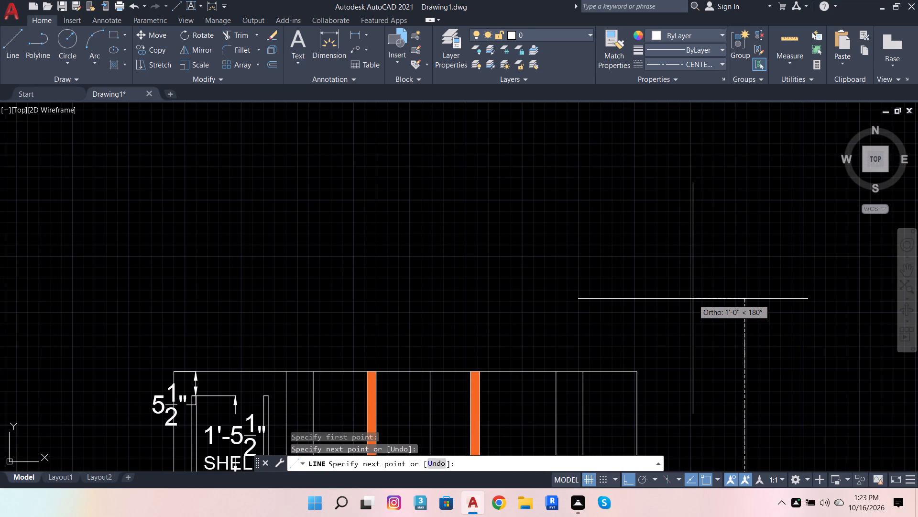
{"action": "key", "text": "space"}
Draw a horizontal line from the elevation's top-right corner outward, crossing past the new vertical line.
{"action": "key", "text": "space"}
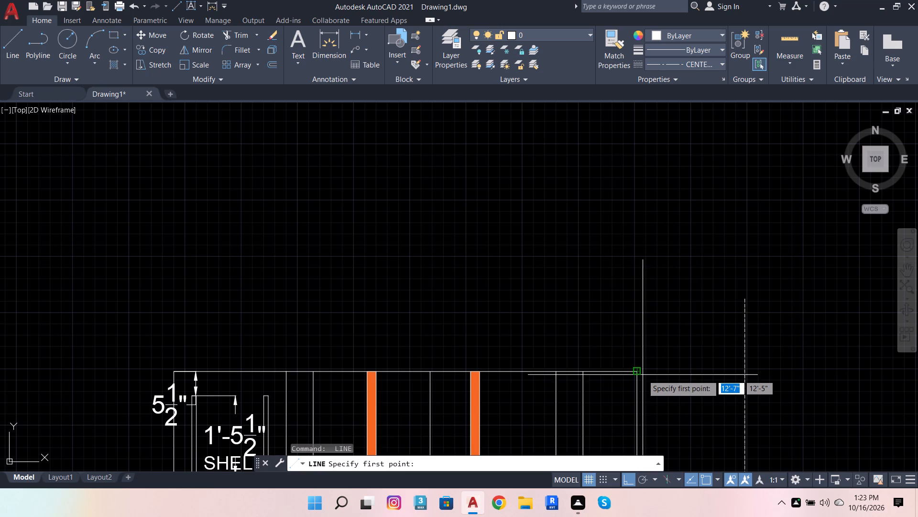
{"action": "left_click", "coordinate": [636, 373]}
{"action": "left_click", "coordinate": [798, 350]}
{"action": "key", "text": "space"}
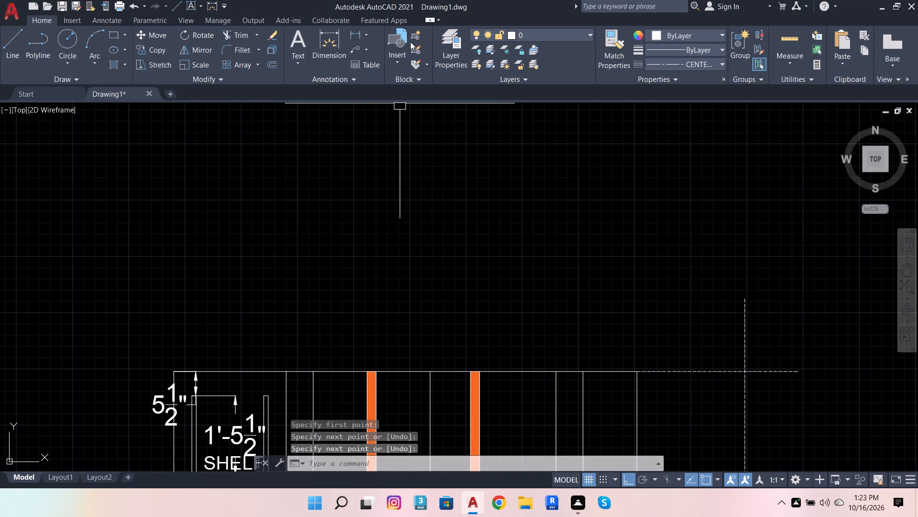
Trim the overhanging ends of the new vertical and top horizontal lines so they meet in a clean corner.
{"action": "left_click", "coordinate": [246, 37]}
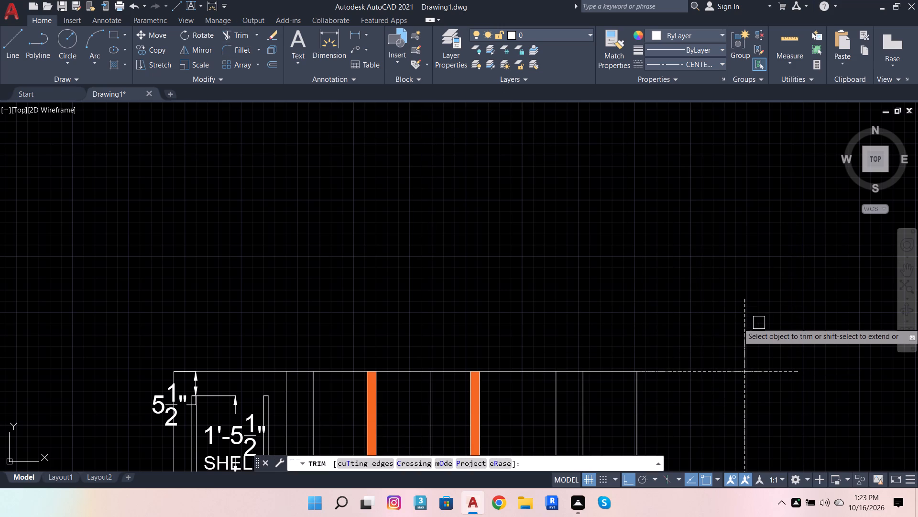
{"action": "left_click", "coordinate": [745, 322]}
{"action": "left_click", "coordinate": [776, 365]}
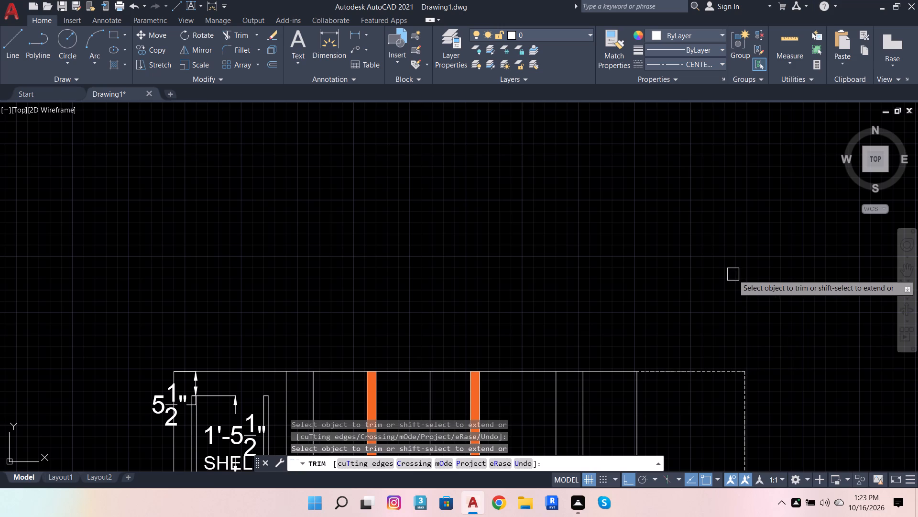
{"action": "key", "text": "Escape"}
Change the linetype of the added bay's top and outer vertical lines to ByLayer.
{"action": "left_click", "coordinate": [697, 368]}
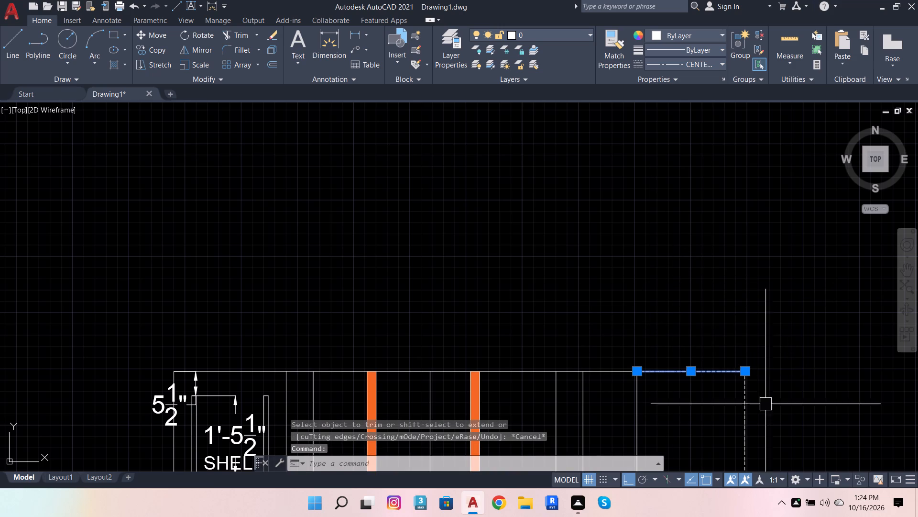
{"action": "left_click", "coordinate": [752, 407]}
{"action": "left_click", "coordinate": [718, 398]}
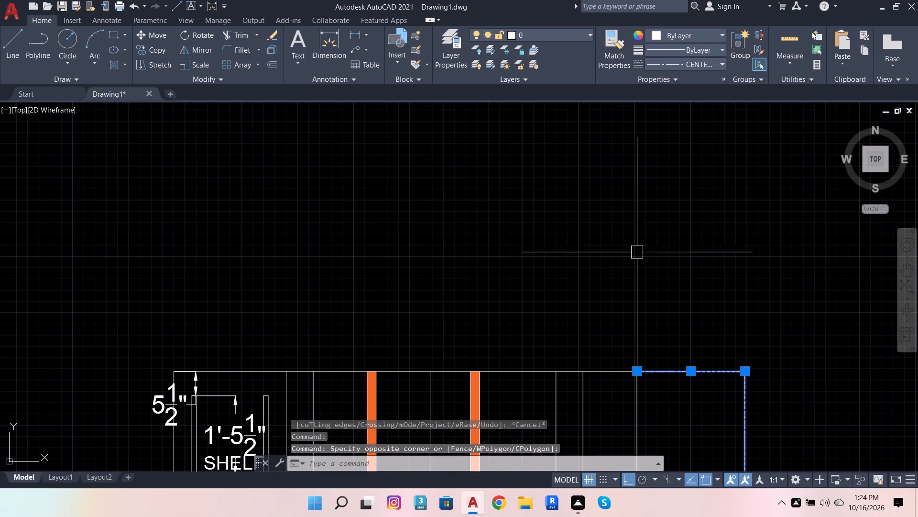
{"action": "left_click", "coordinate": [694, 63]}
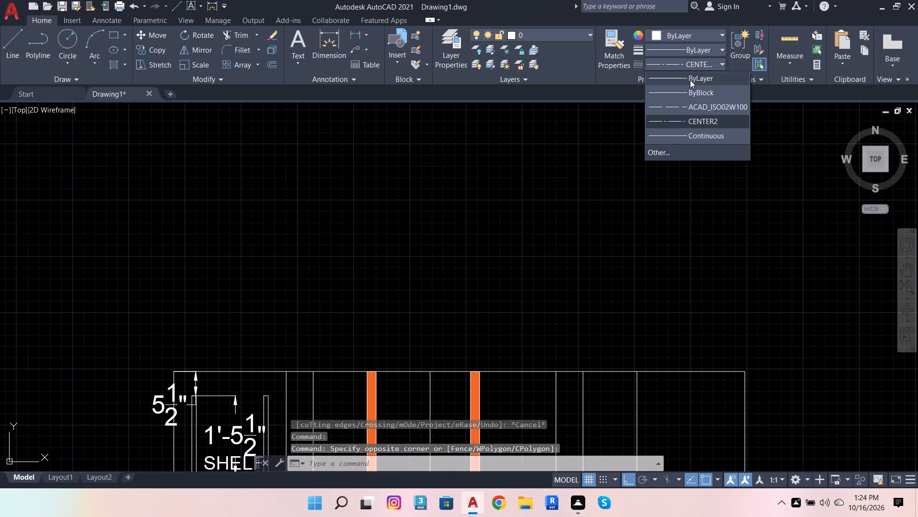
{"action": "left_click", "coordinate": [690, 80]}
{"action": "scroll", "coordinate": [620, 128], "scroll_direction": "down", "scroll_amount": 4}
{"action": "key", "text": "Escape"}
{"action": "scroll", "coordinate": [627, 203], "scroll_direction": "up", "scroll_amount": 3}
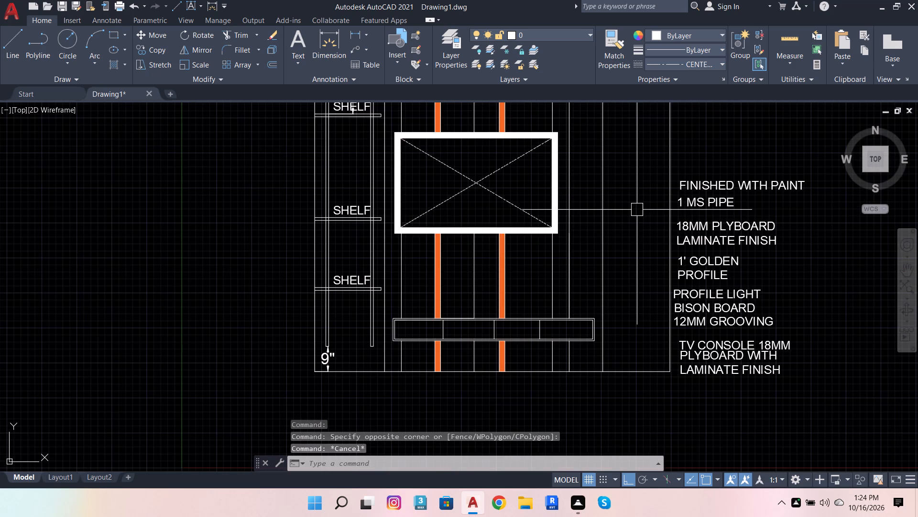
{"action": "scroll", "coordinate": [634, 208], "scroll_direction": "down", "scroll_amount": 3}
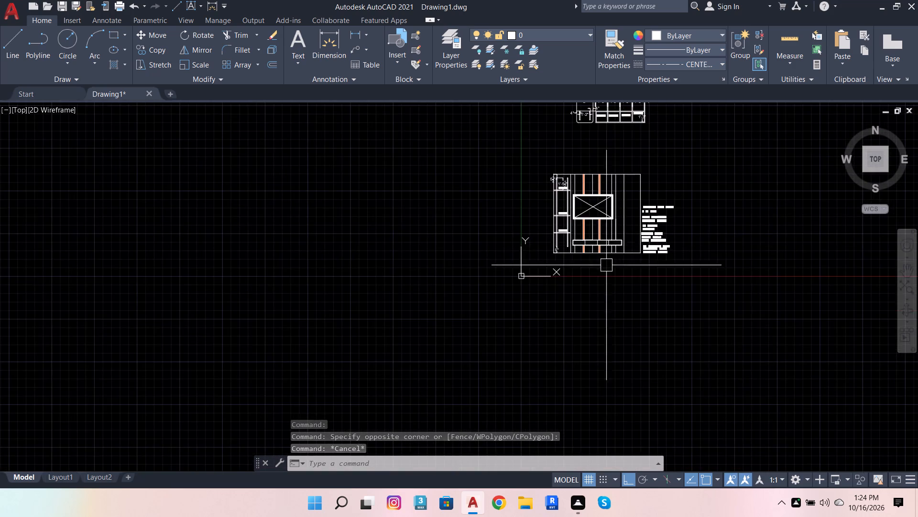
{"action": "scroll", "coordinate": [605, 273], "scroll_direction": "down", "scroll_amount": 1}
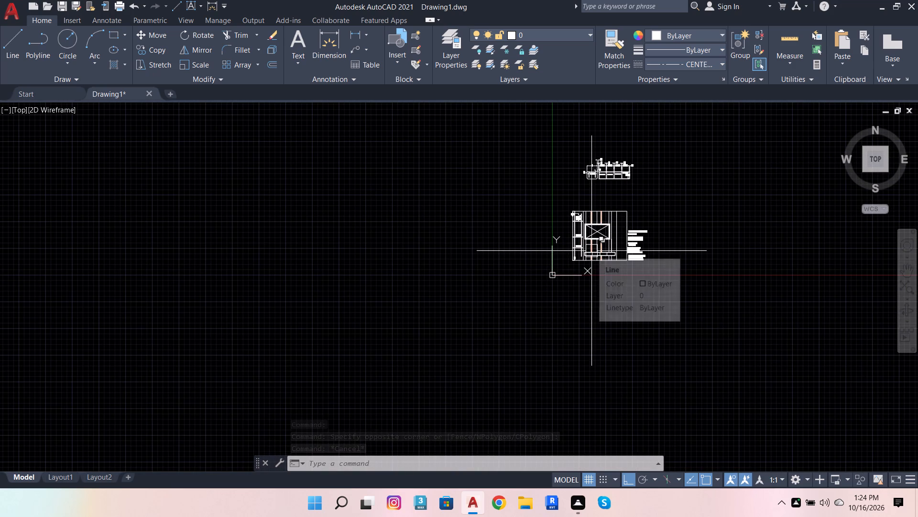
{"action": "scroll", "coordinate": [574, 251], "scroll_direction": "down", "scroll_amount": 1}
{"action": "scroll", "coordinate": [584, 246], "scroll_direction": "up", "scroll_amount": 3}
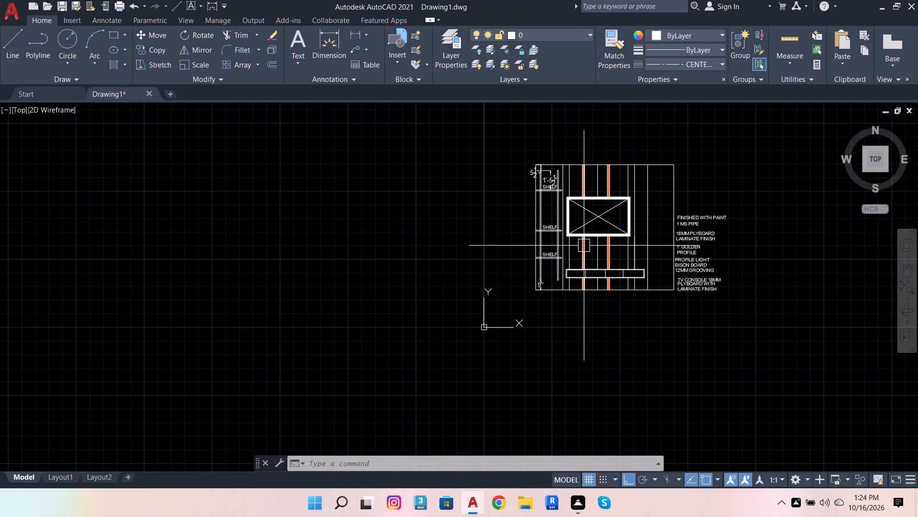
Save the drawing as "Drawing1 DAY 8(3).000" in the work folder inside fuji interior on drive D.
{"action": "key", "text": "ctrl+s"}
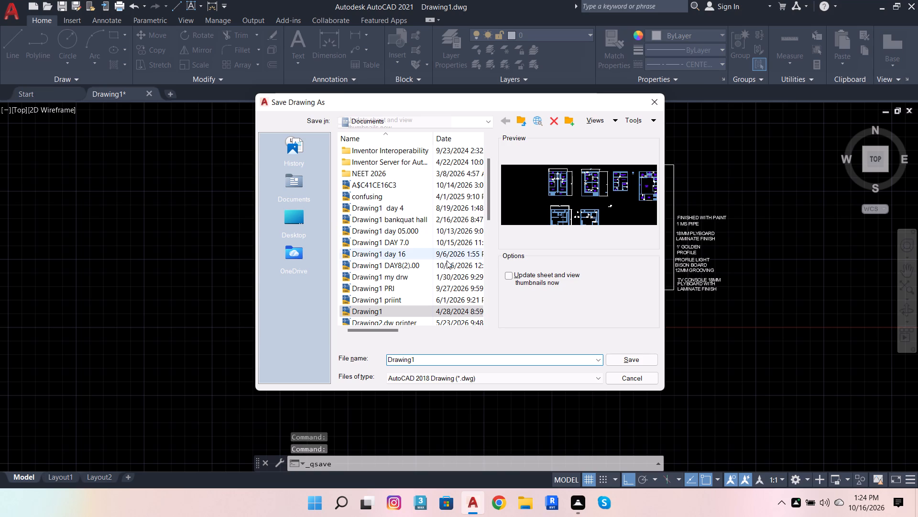
{"action": "left_click", "coordinate": [293, 214]}
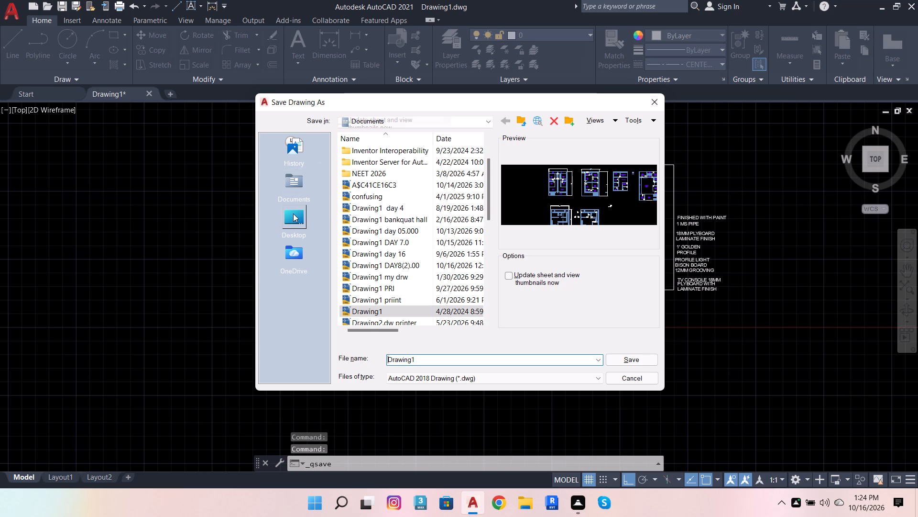
{"action": "left_click", "coordinate": [293, 214]}
{"action": "double_click", "coordinate": [419, 158]}
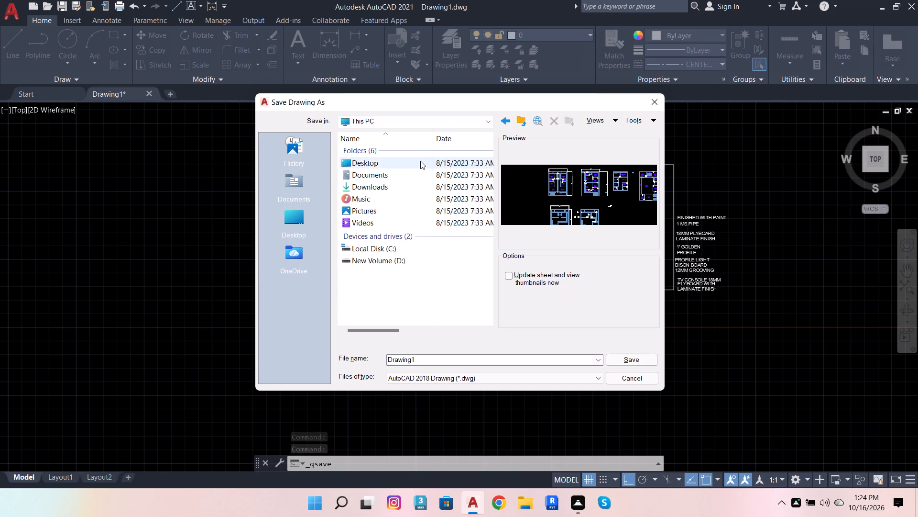
{"action": "double_click", "coordinate": [399, 258]}
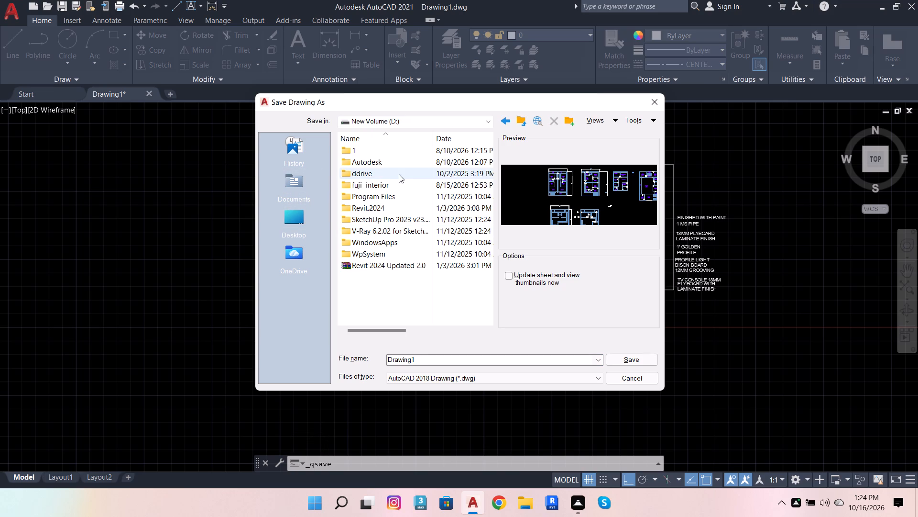
{"action": "double_click", "coordinate": [401, 186]}
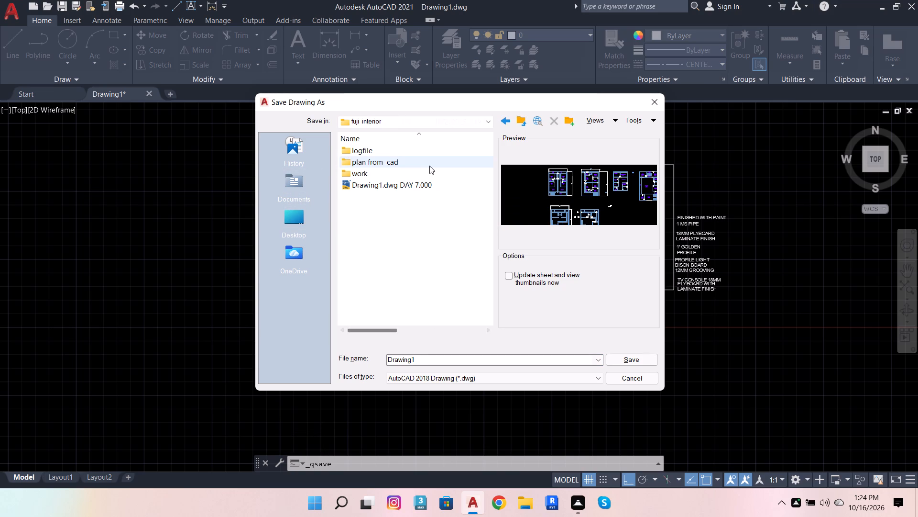
{"action": "double_click", "coordinate": [428, 173]}
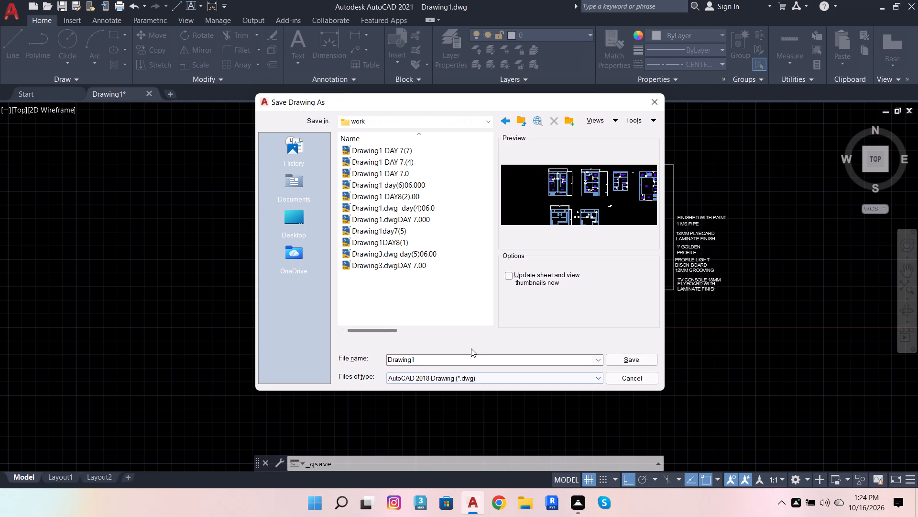
{"action": "double_click", "coordinate": [468, 360]}
{"action": "left_click", "coordinate": [468, 360]}
{"action": "key", "text": "space"}
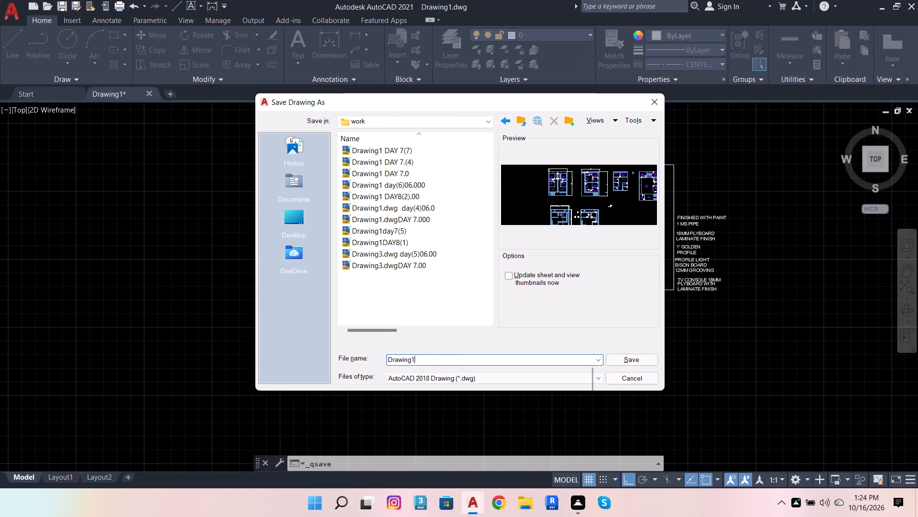
{"action": "type", "text": "DAY 8"}
{"action": "type", "text": "(3"}
{"action": "key", "text": "shift+parenright"}
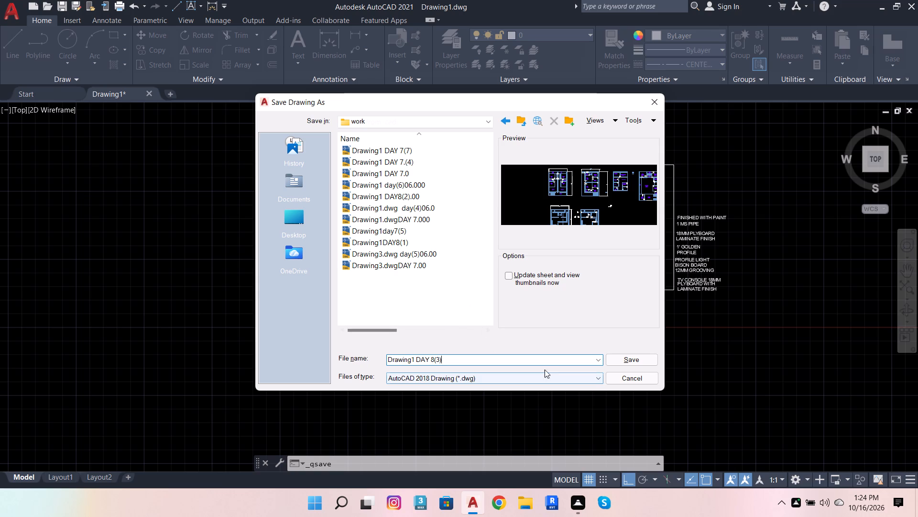
{"action": "type", "text": ".000"}
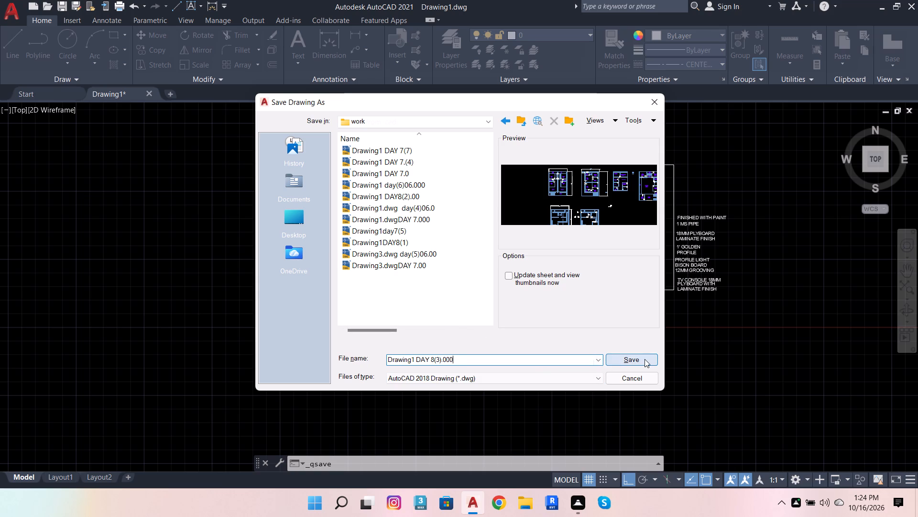
{"action": "left_click", "coordinate": [645, 359]}
Save the drawing again under its current file name.
{"action": "scroll", "coordinate": [506, 283], "scroll_direction": "down", "scroll_amount": 1}
{"action": "scroll", "coordinate": [677, 264], "scroll_direction": "up", "scroll_amount": 1}
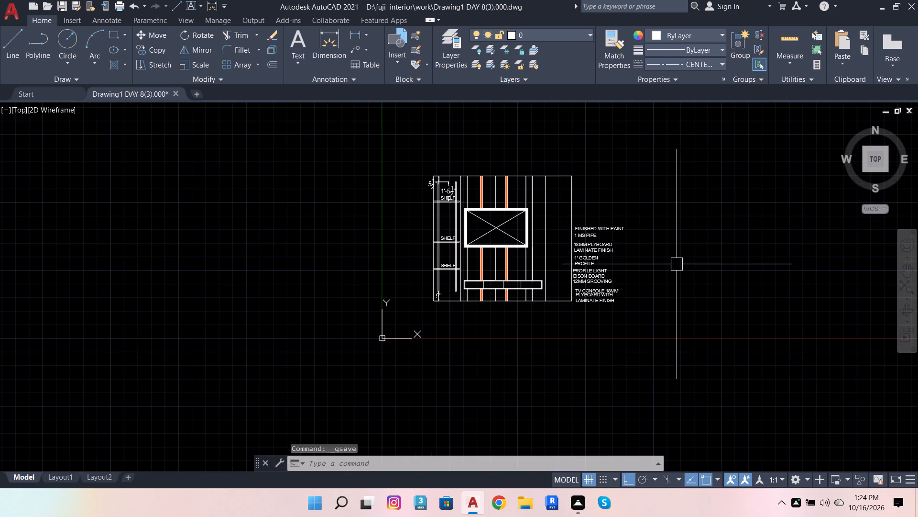
{"action": "key", "text": "ctrl+s"}
{"action": "key", "text": "ctrl+s"}
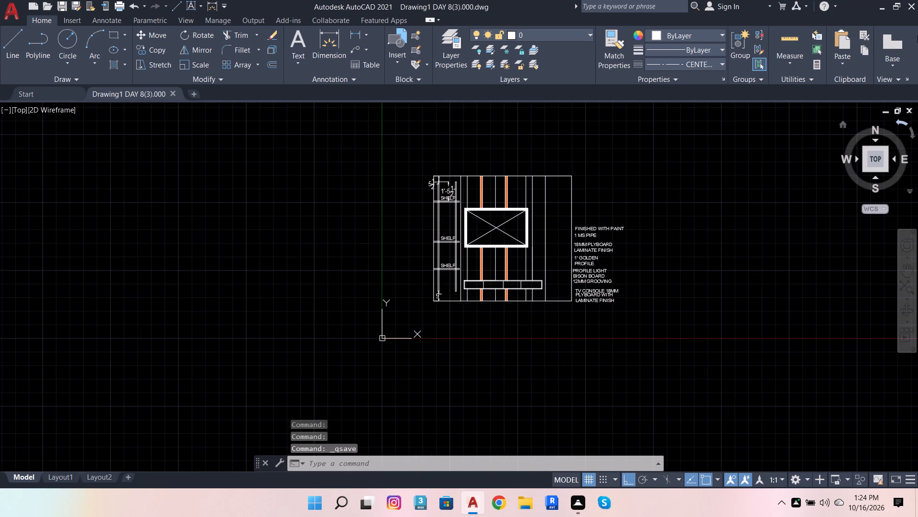
Close AutoCAD.
{"action": "left_click", "coordinate": [917, 0]}
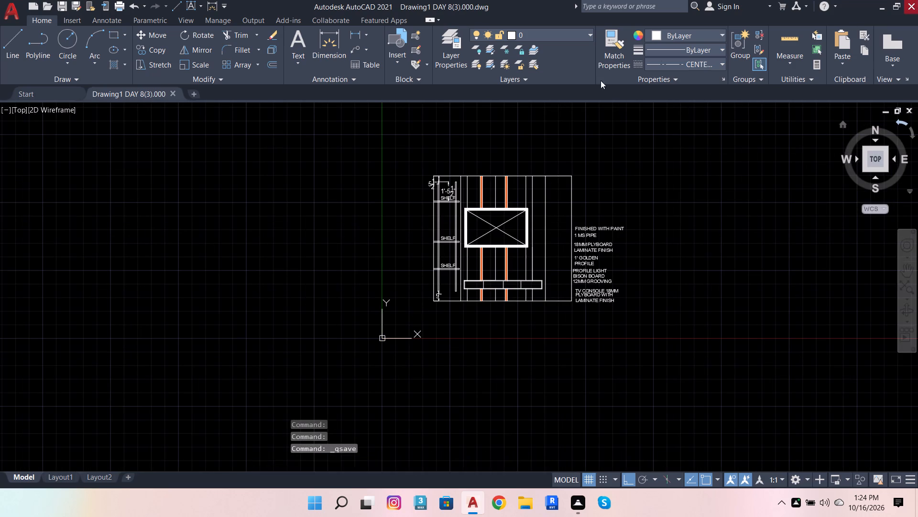
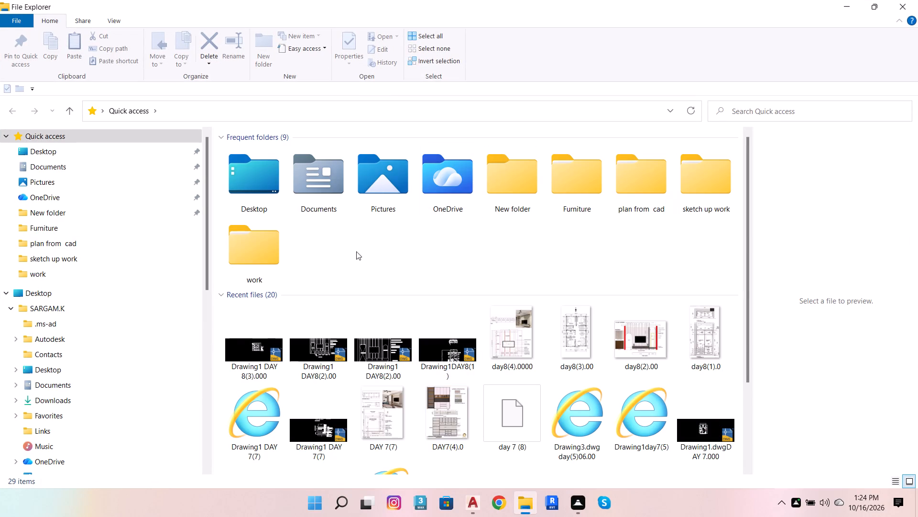
View the drawing files in the work folder and close the File Explorer window.
{"action": "double_click", "coordinate": [263, 263]}
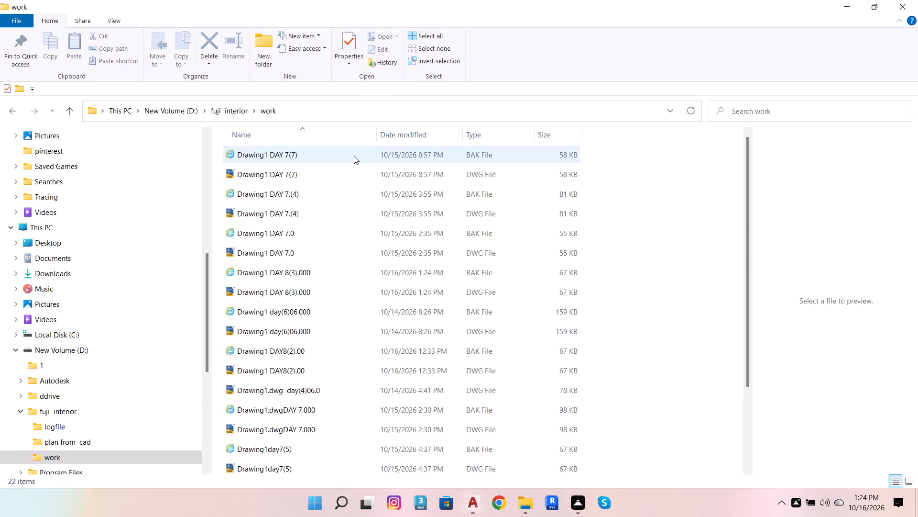
{"action": "left_click", "coordinate": [917, 0]}
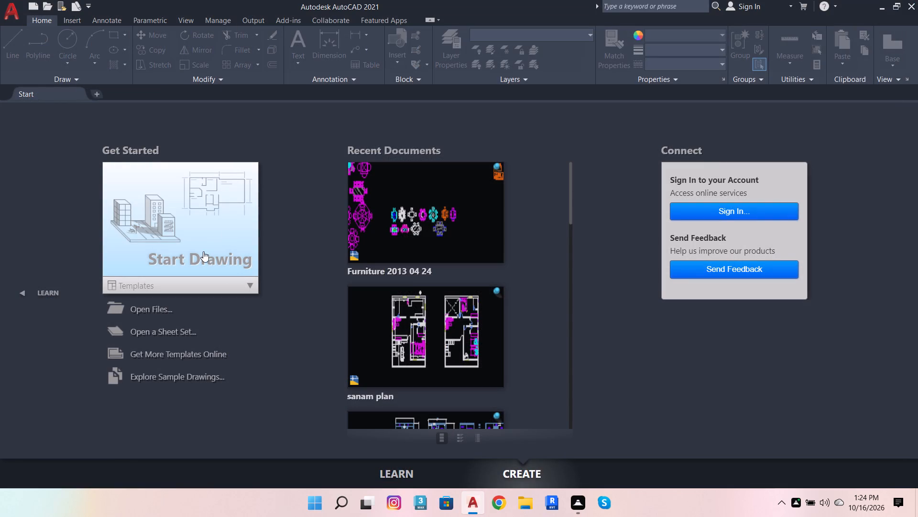
Start a new blank drawing in AutoCAD.
{"action": "left_click", "coordinate": [203, 251]}
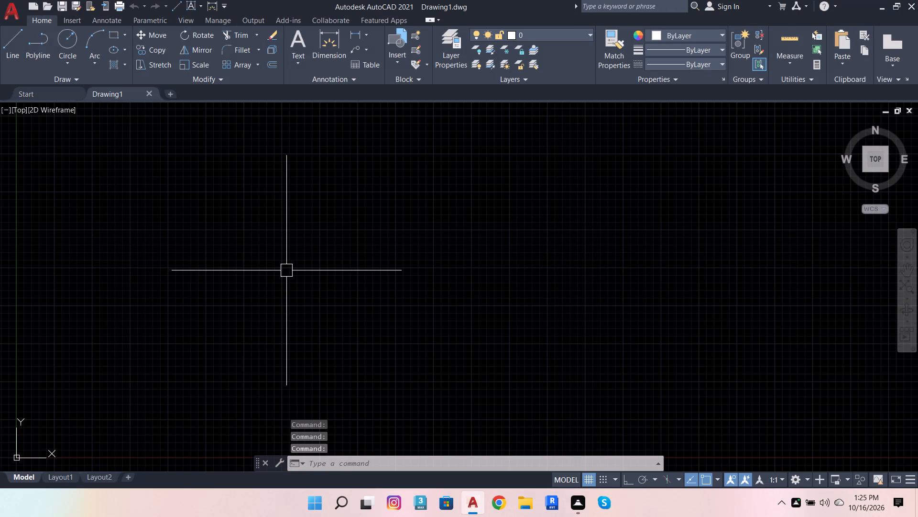
Open the drawing units settings for the new drawing.
{"action": "key", "text": "u"}
{"action": "key", "text": "n"}
{"action": "key", "text": "i"}
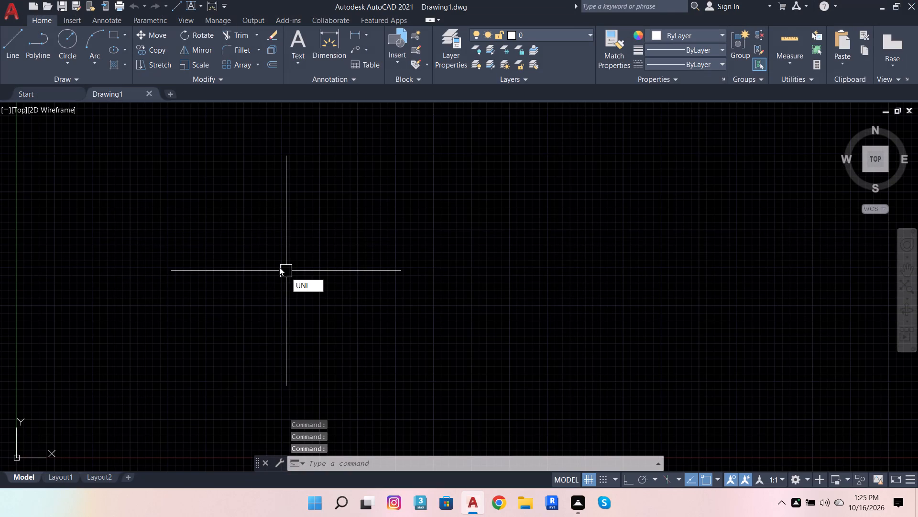
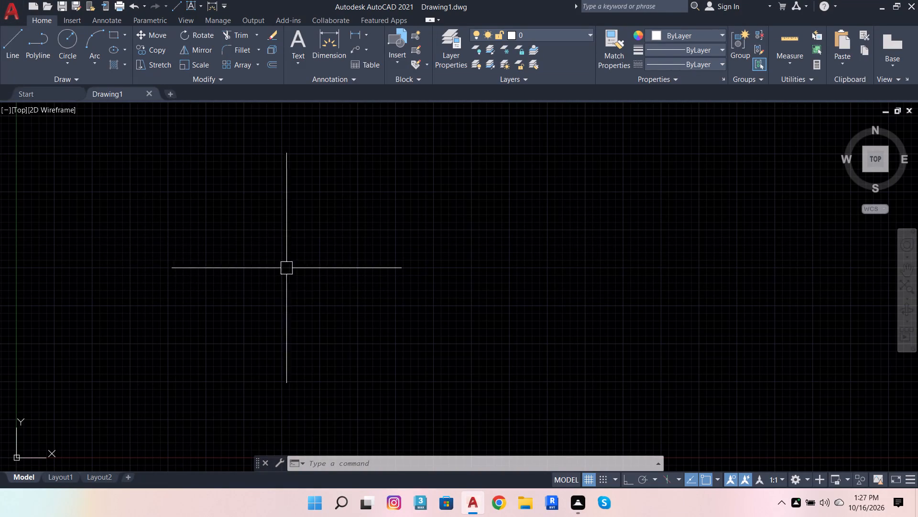
Open the application options and apply the Open and Save settings as they are.
{"action": "type", "text": "OP"}
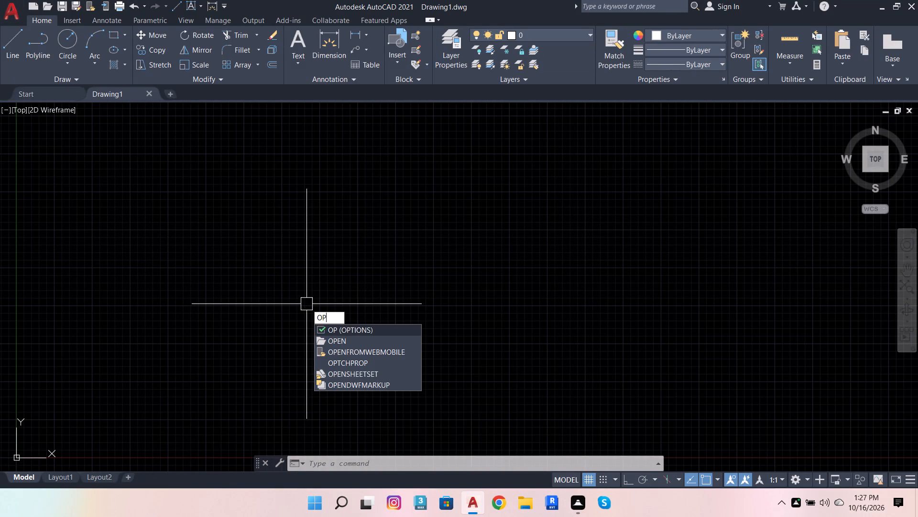
{"action": "left_click", "coordinate": [343, 328]}
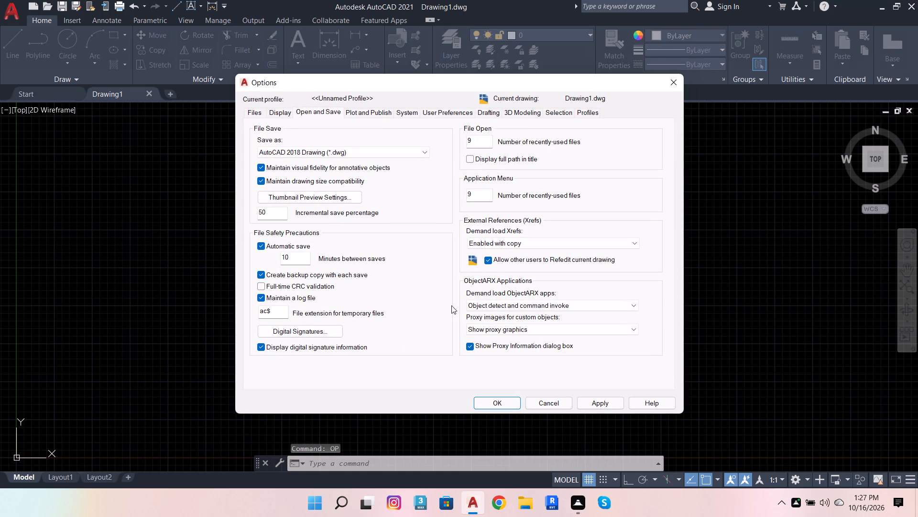
{"action": "left_click", "coordinate": [584, 405]}
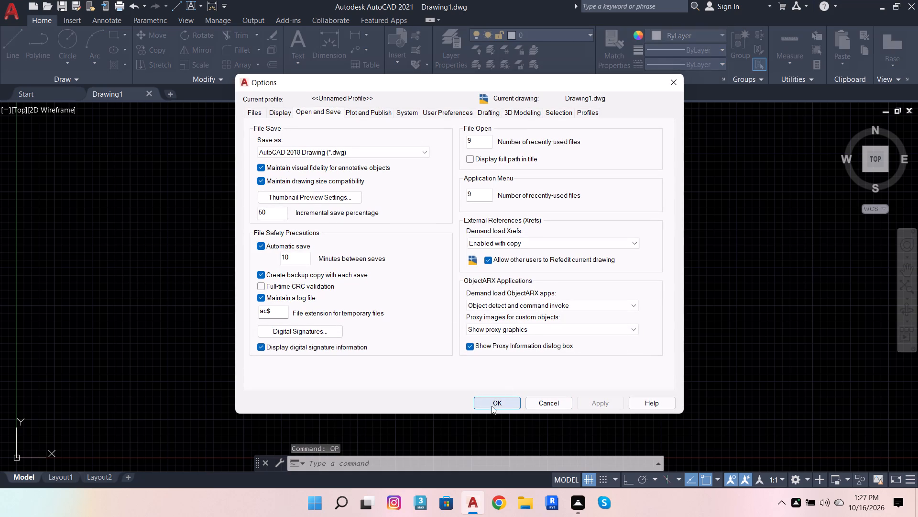
{"action": "left_click", "coordinate": [492, 406]}
Set the drawing's length unit type to Architectural.
{"action": "left_click", "coordinate": [434, 468]}
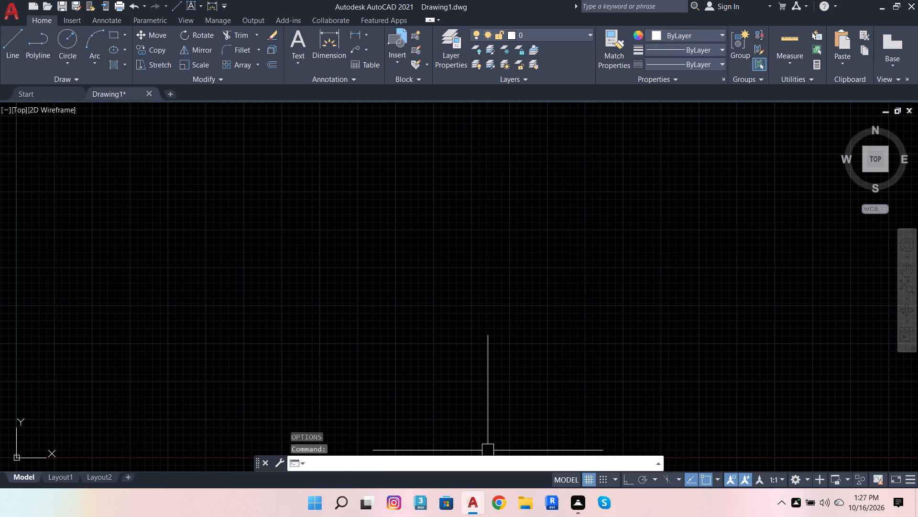
{"action": "key", "text": "u"}
{"action": "key", "text": "n"}
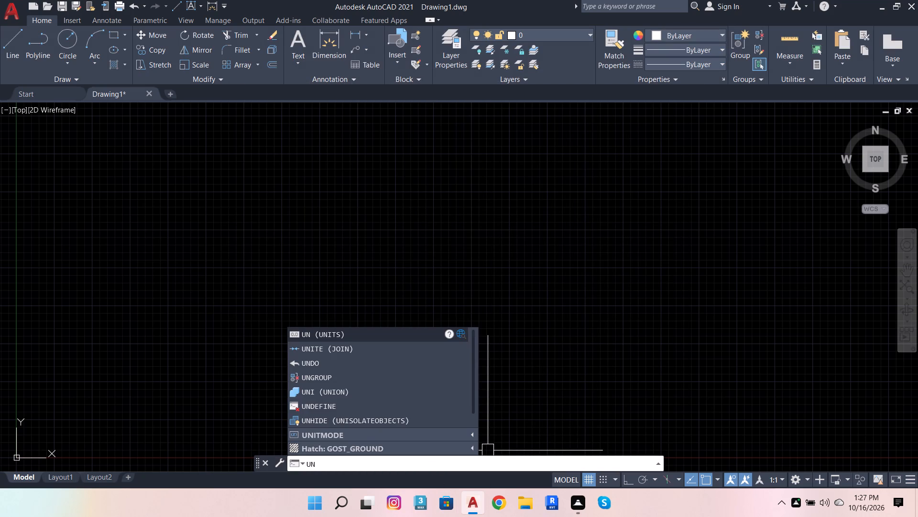
{"action": "left_click", "coordinate": [428, 336]}
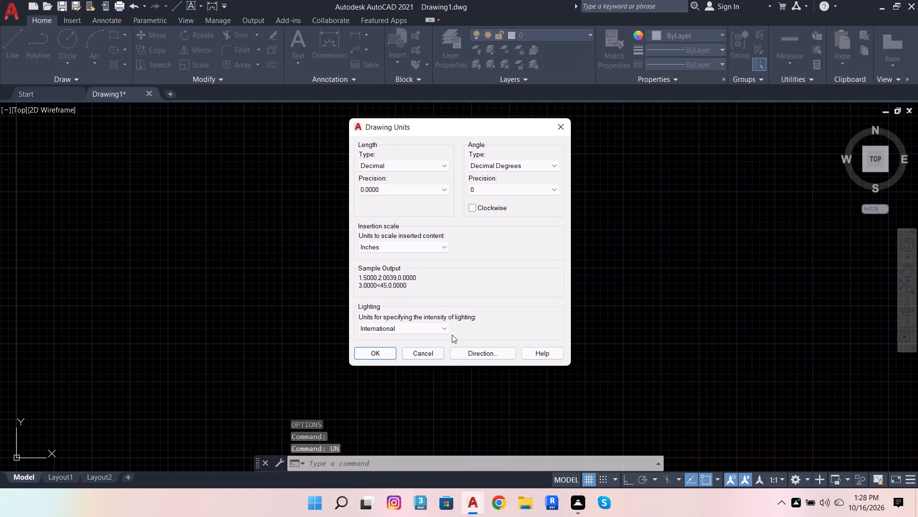
{"action": "left_click", "coordinate": [393, 351]}
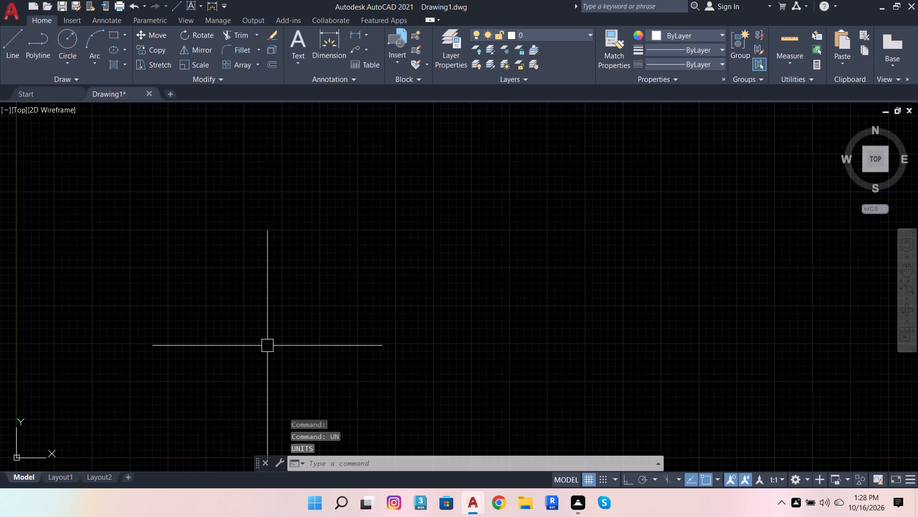
{"action": "left_click", "coordinate": [299, 457]}
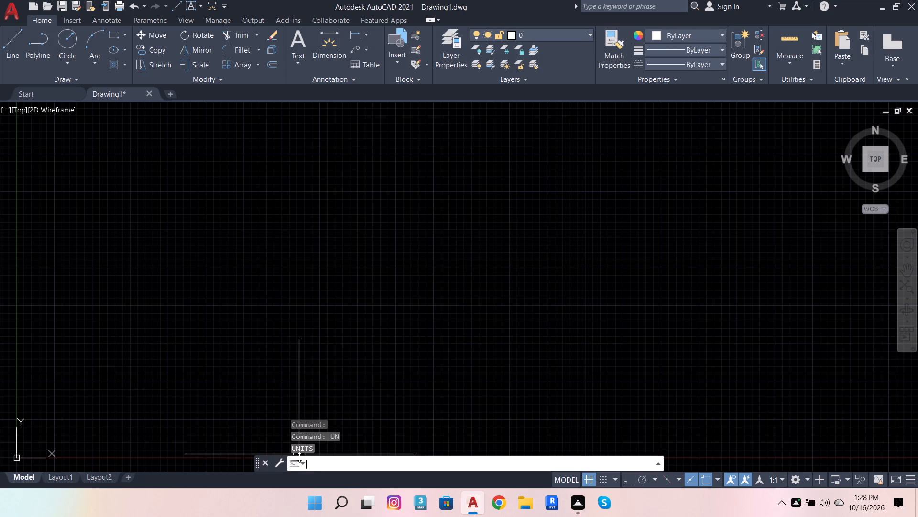
{"action": "left_click", "coordinate": [297, 462]}
{"action": "left_click", "coordinate": [304, 432]}
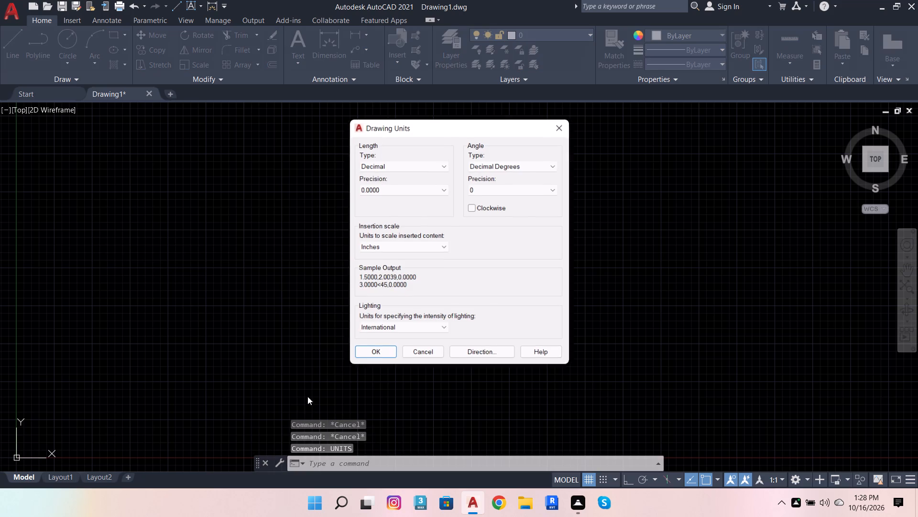
{"action": "left_click", "coordinate": [384, 166]}
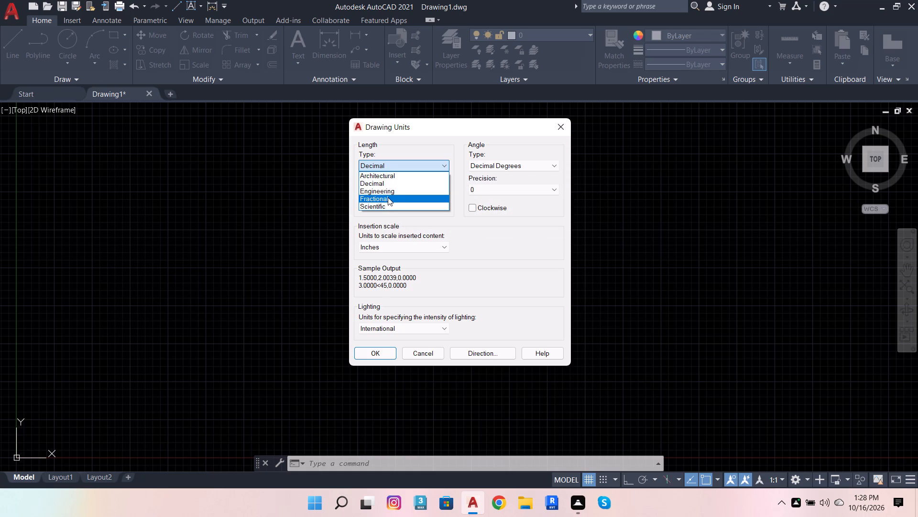
{"action": "left_click", "coordinate": [387, 173]}
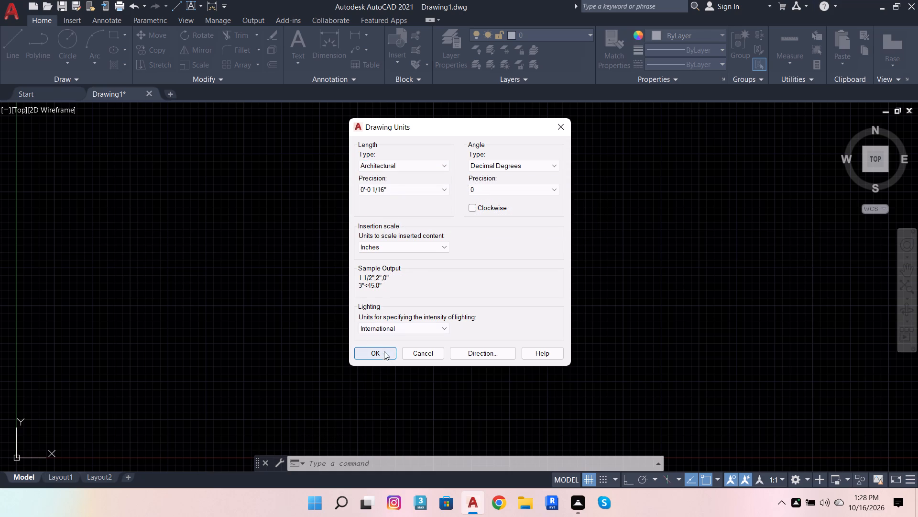
{"action": "left_click", "coordinate": [383, 350]}
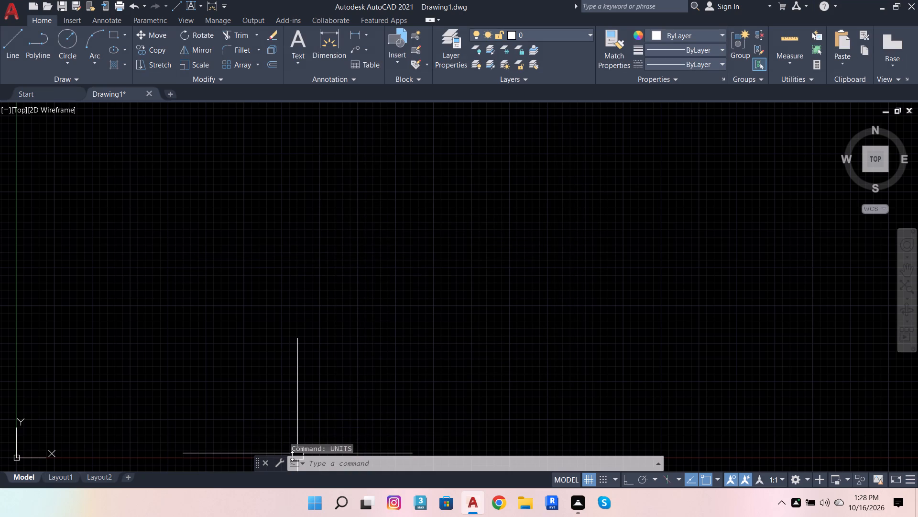
Set the architectural length precision to 0'-0" in the drawing units.
{"action": "left_click", "coordinate": [292, 462]}
{"action": "left_click", "coordinate": [303, 435]}
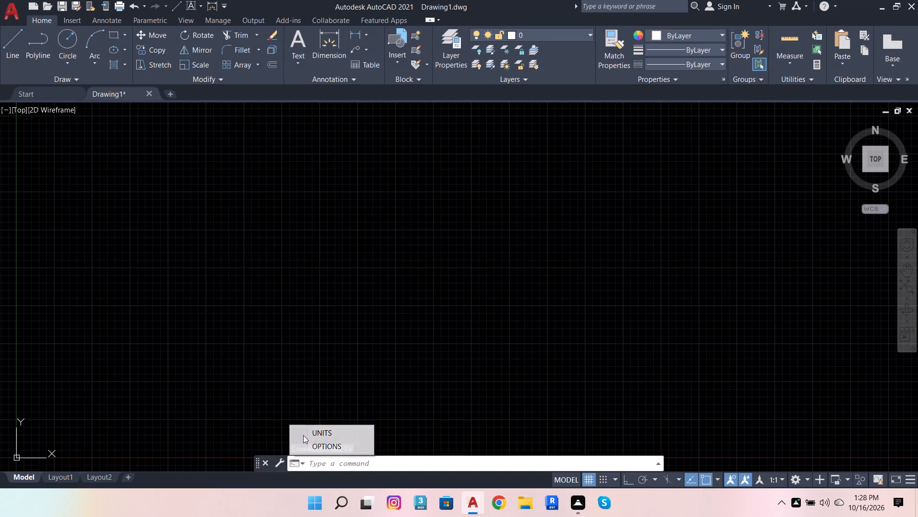
{"action": "left_click", "coordinate": [401, 182]}
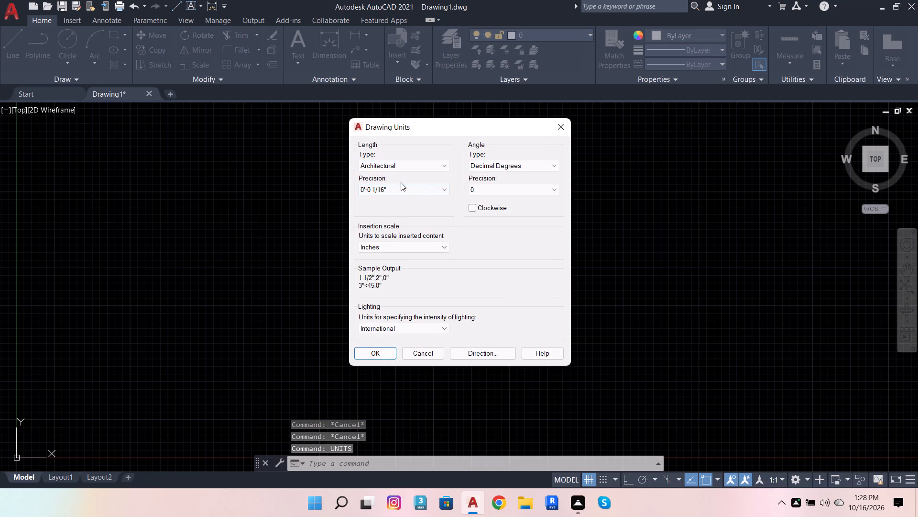
{"action": "left_click", "coordinate": [398, 187]}
{"action": "left_click", "coordinate": [393, 201]}
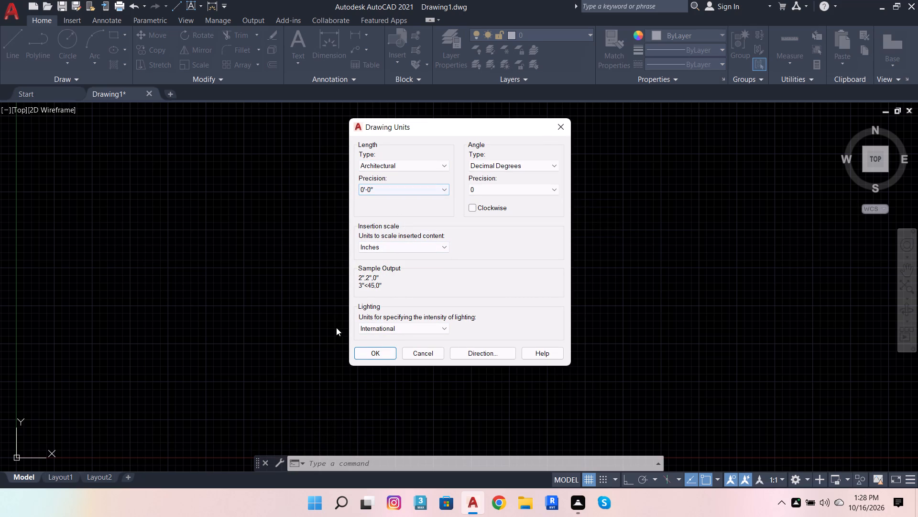
{"action": "left_click", "coordinate": [381, 361]}
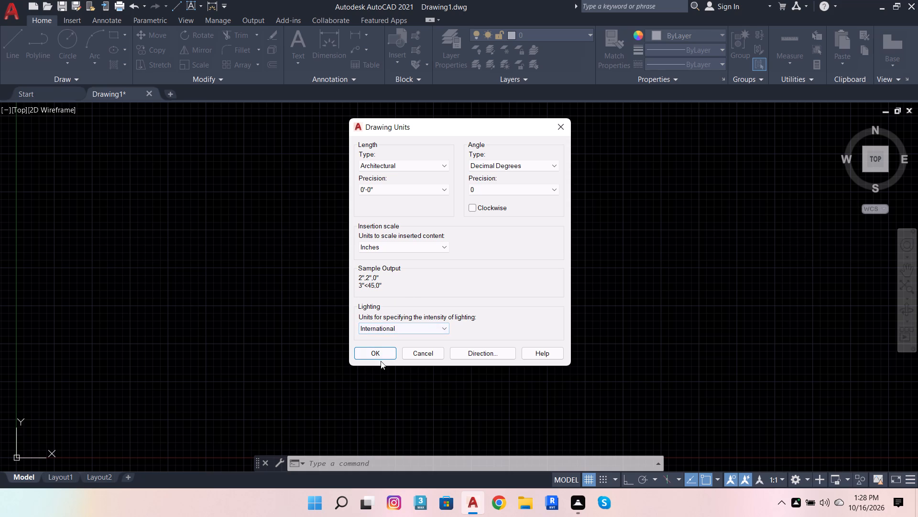
{"action": "left_click", "coordinate": [376, 348]}
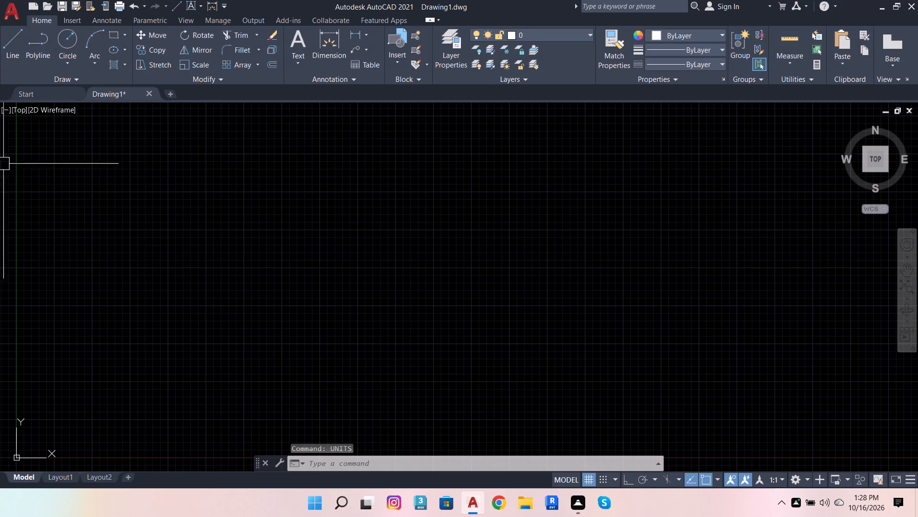
Set the model space limits with the default lower left corner and the upper right corner at 40',80'.
{"action": "left_click", "coordinate": [370, 467]}
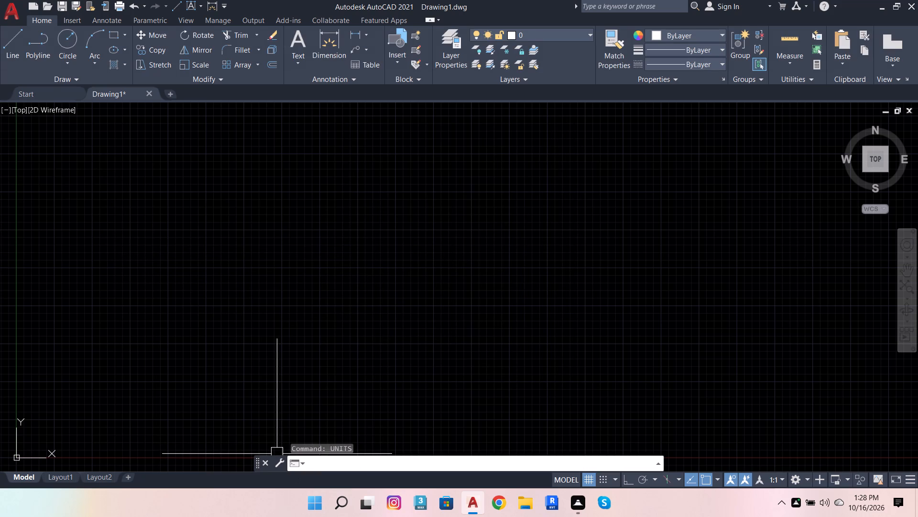
{"action": "type", "text": "LIMI"}
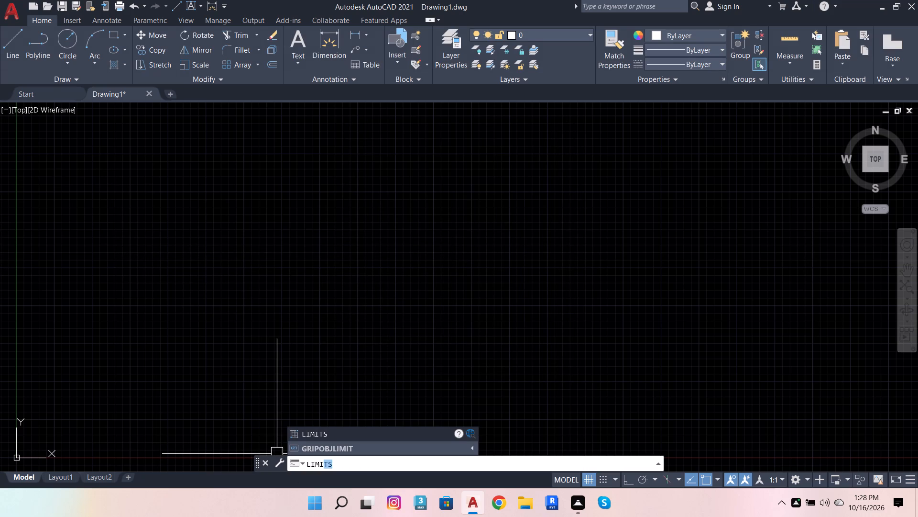
{"action": "type", "text": "TS"}
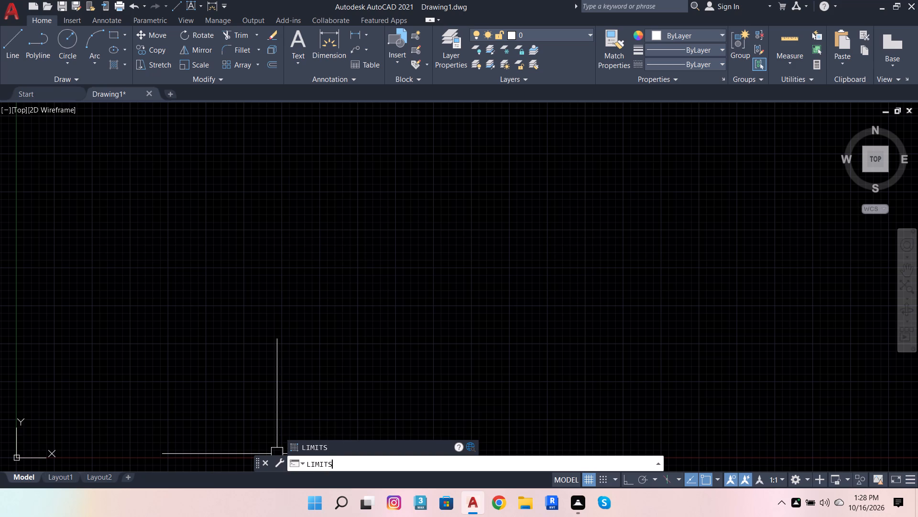
{"action": "key", "text": "Return"}
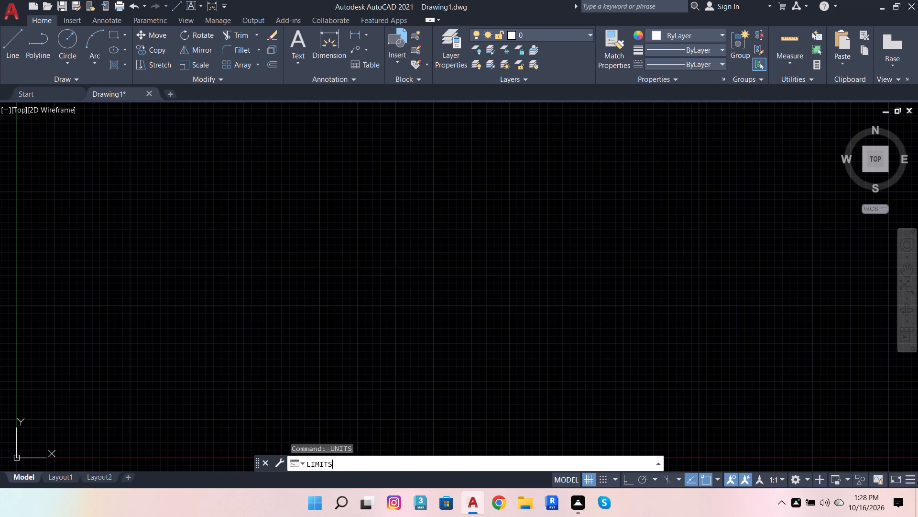
{"action": "key", "text": "Return"}
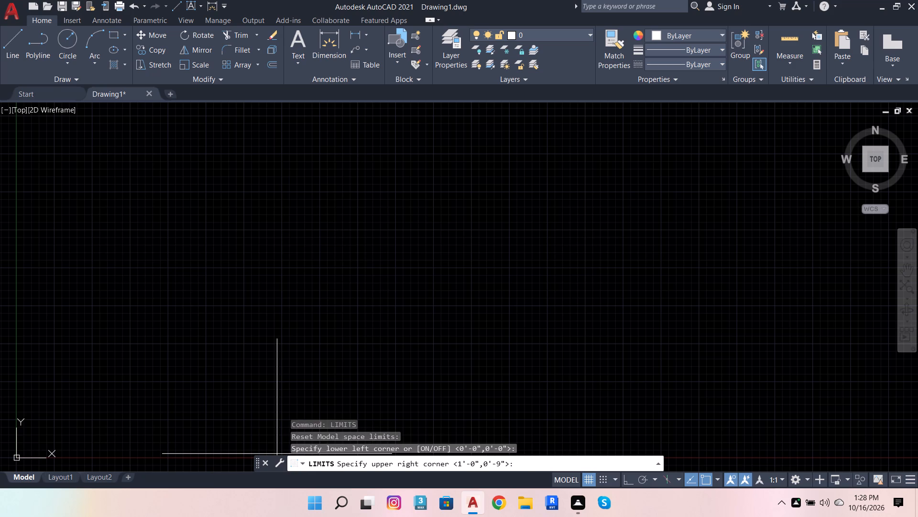
{"action": "type", "text": "40',80'"}
{"action": "key", "text": "Return"}
{"action": "key", "text": "z"}
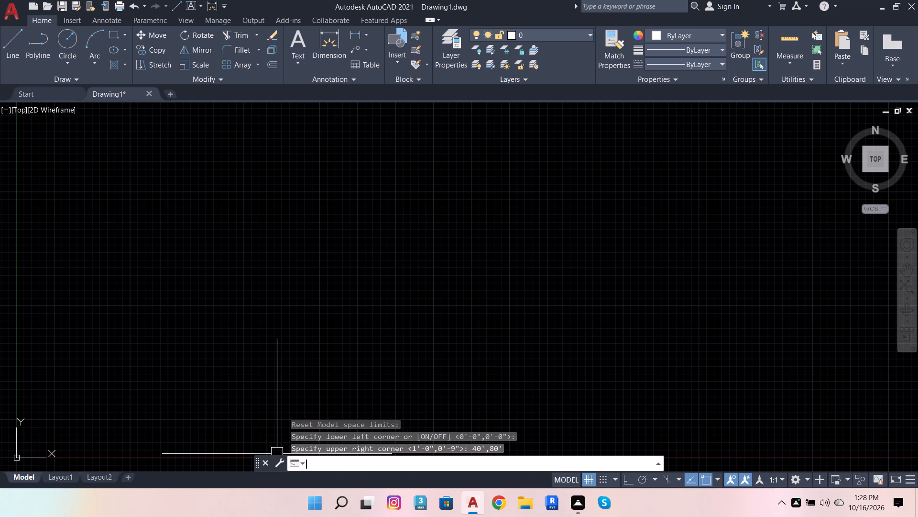
{"action": "key", "text": "Return"}
{"action": "key", "text": "a"}
{"action": "key", "text": "Return"}
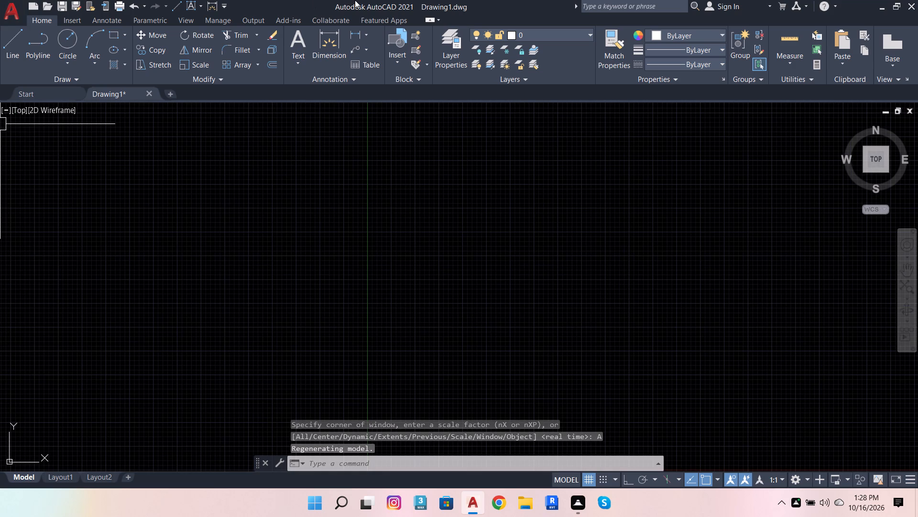
With Ortho on, draw a closed rectangle of lines 30' wide and 40' high in the empty drawing area.
{"action": "left_click", "coordinate": [3, 46]}
{"action": "scroll", "coordinate": [0, 195], "scroll_direction": "down", "scroll_amount": 3}
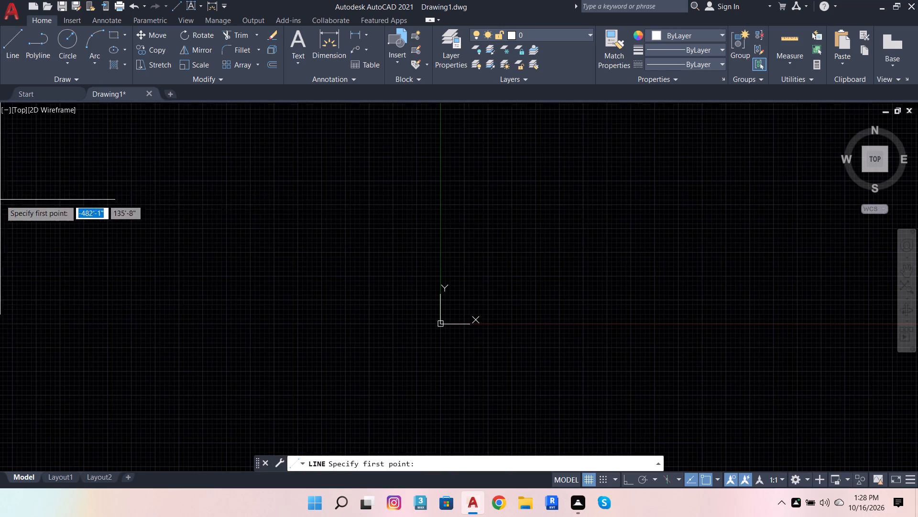
{"action": "scroll", "coordinate": [733, 281], "scroll_direction": "up", "scroll_amount": 4}
{"action": "left_click", "coordinate": [175, 228]}
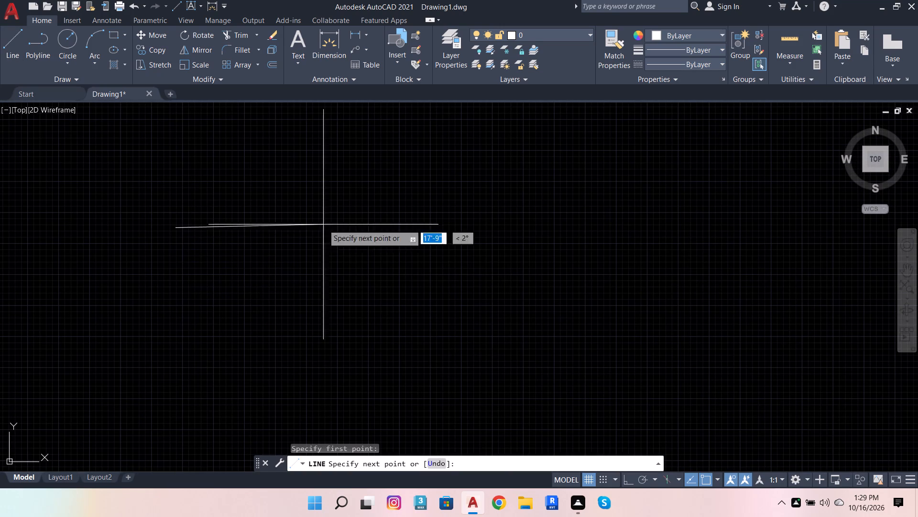
{"action": "left_click", "coordinate": [628, 485]}
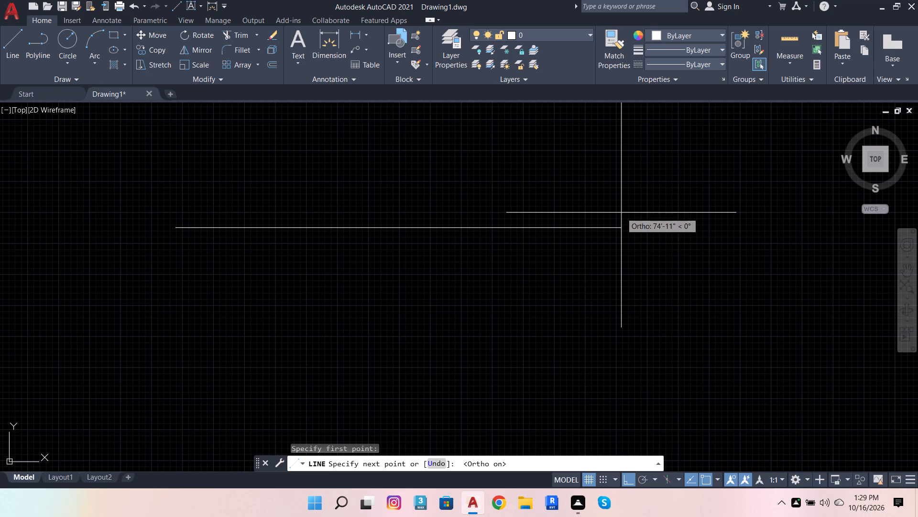
{"action": "type", "text": "30'"}
{"action": "key", "text": "Return"}
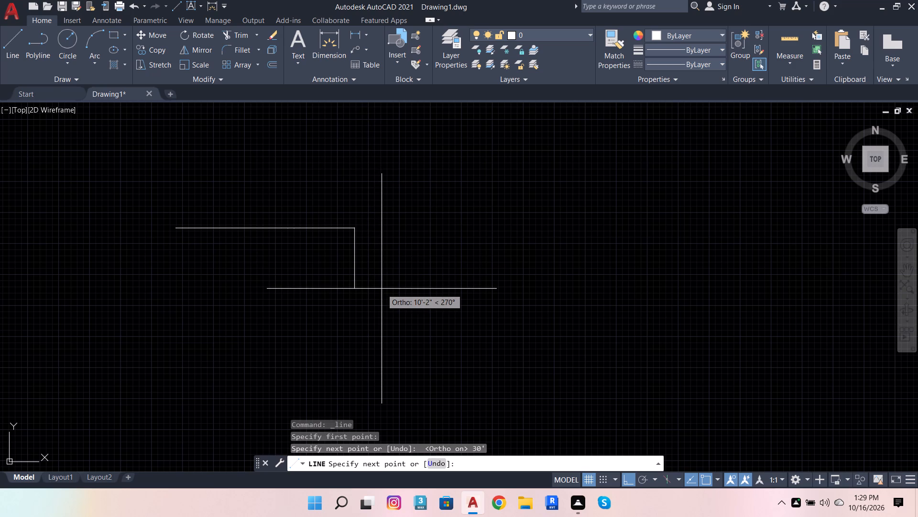
{"action": "type", "text": "40'"}
{"action": "key", "text": "Return"}
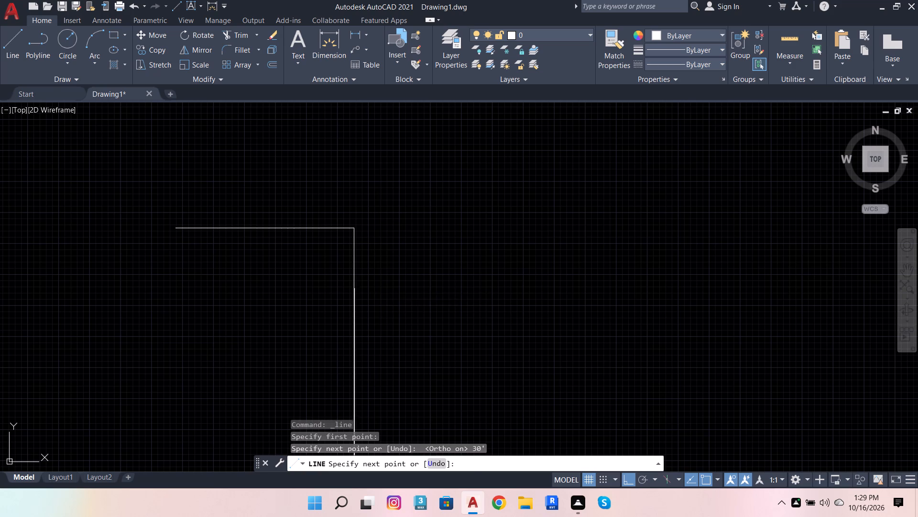
{"action": "scroll", "coordinate": [415, 279], "scroll_direction": "down", "scroll_amount": 4}
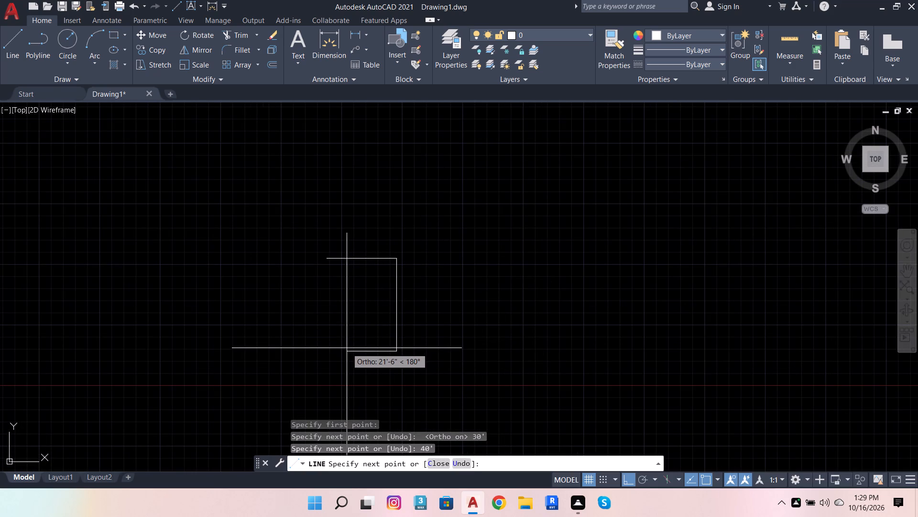
{"action": "type", "text": "30'"}
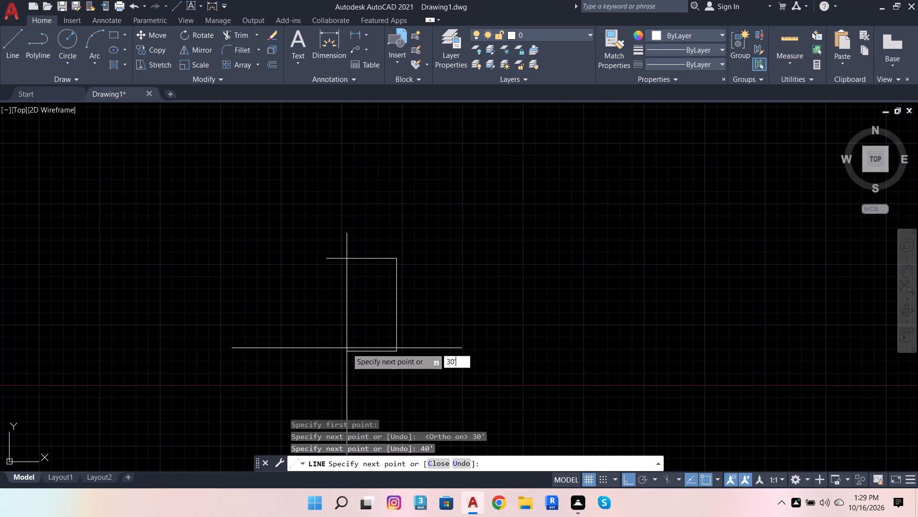
{"action": "key", "text": "Return"}
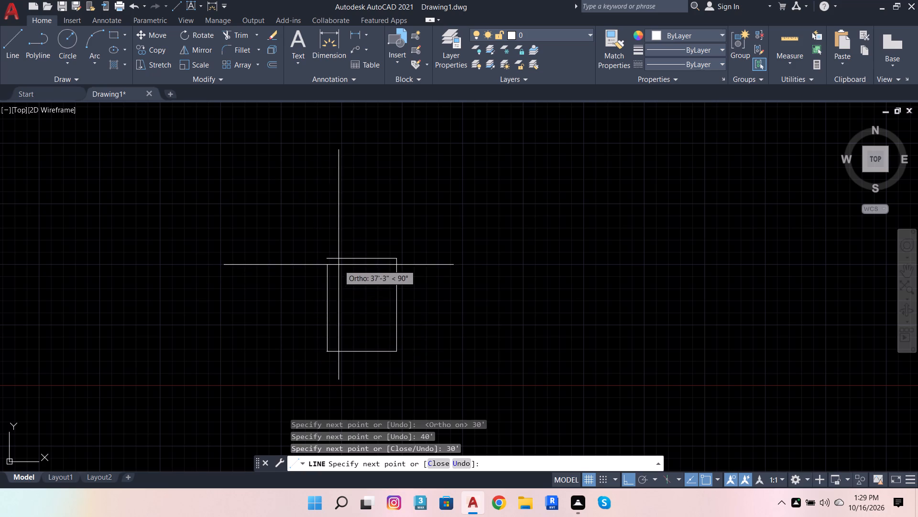
{"action": "left_click", "coordinate": [333, 254]}
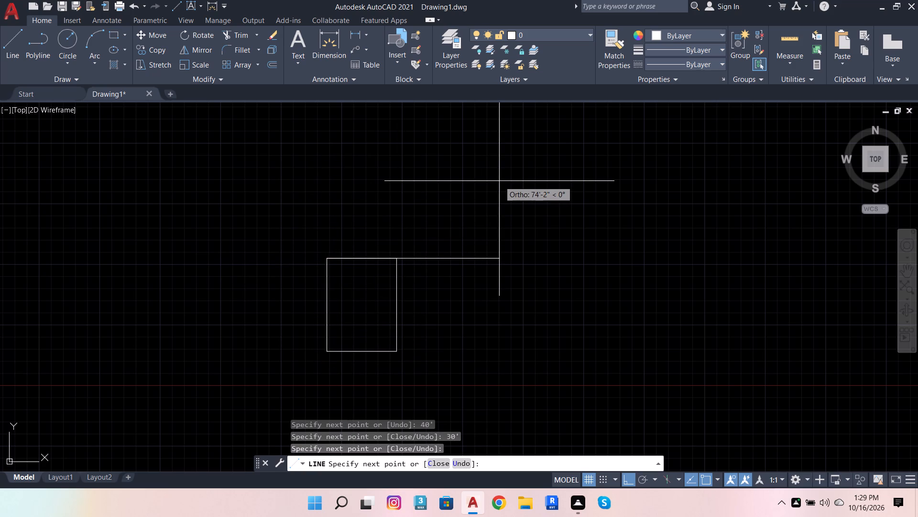
{"action": "key", "text": "Escape"}
Offset all four sides of the 30' by 40' rectangle 6" inward to form the wall thickness.
{"action": "left_click", "coordinate": [326, 288]}
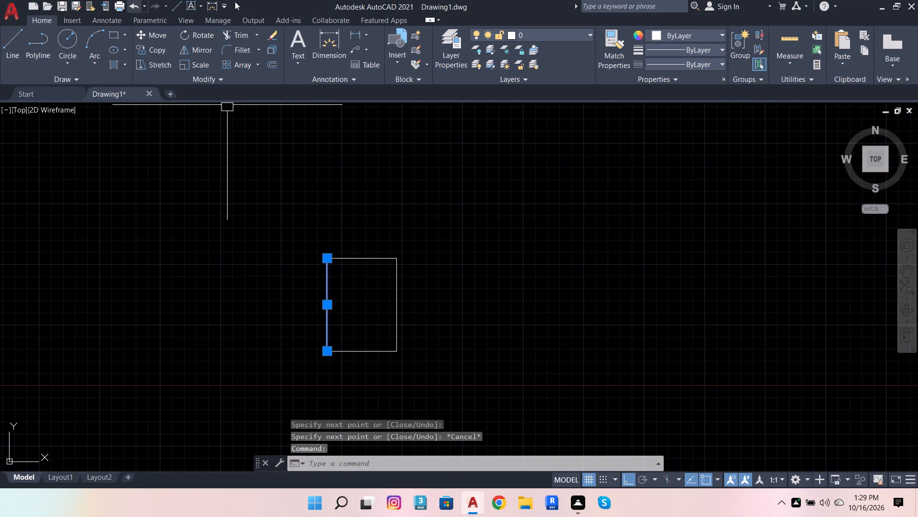
{"action": "left_click", "coordinate": [271, 68]}
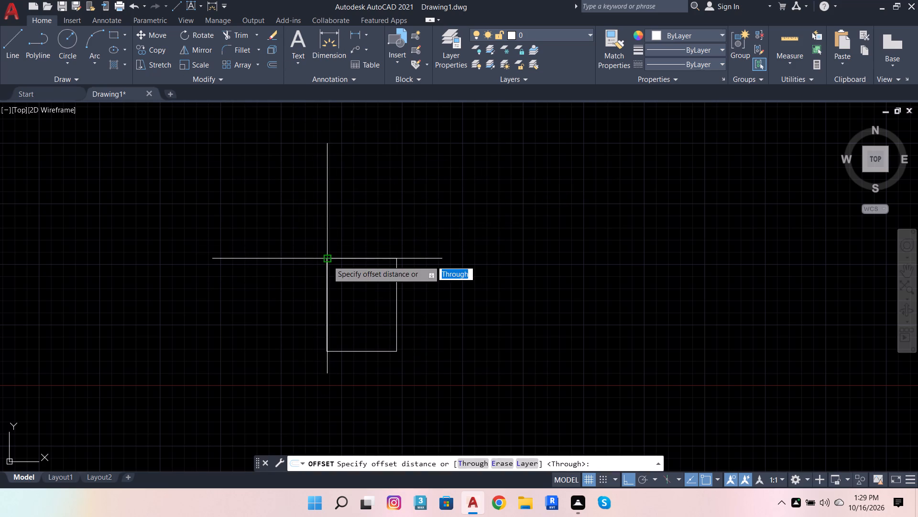
{"action": "left_click", "coordinate": [328, 260]}
{"action": "key", "text": "6"}
{"action": "key", "text": "Return"}
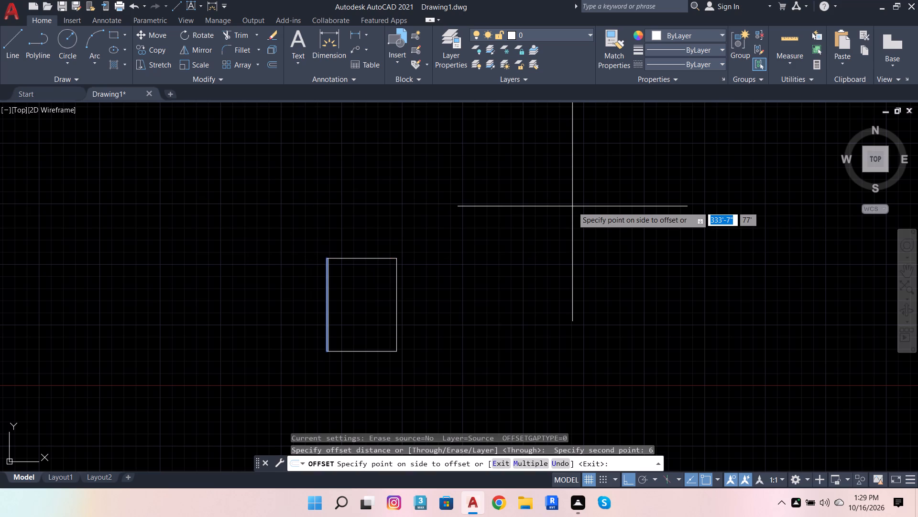
{"action": "left_click", "coordinate": [572, 205]}
{"action": "scroll", "coordinate": [397, 281], "scroll_direction": "up", "scroll_amount": 2}
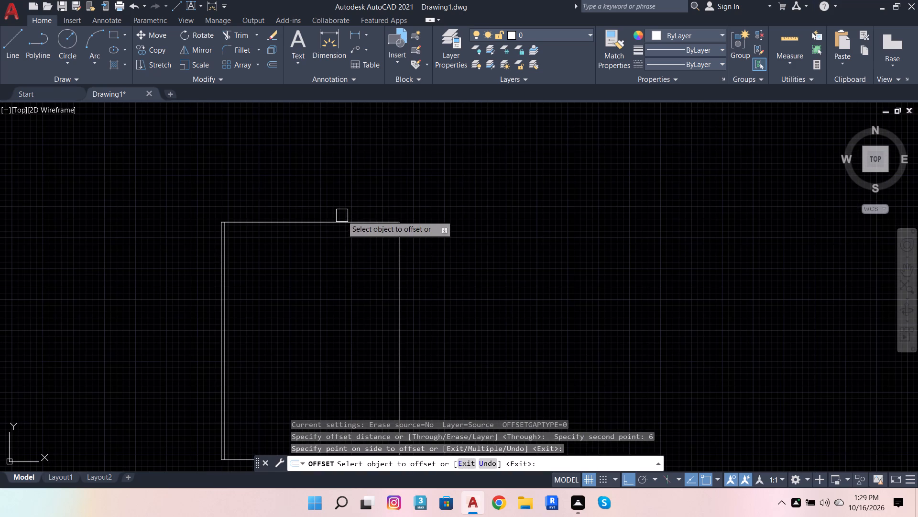
{"action": "left_click", "coordinate": [342, 221]}
{"action": "left_click", "coordinate": [334, 266]}
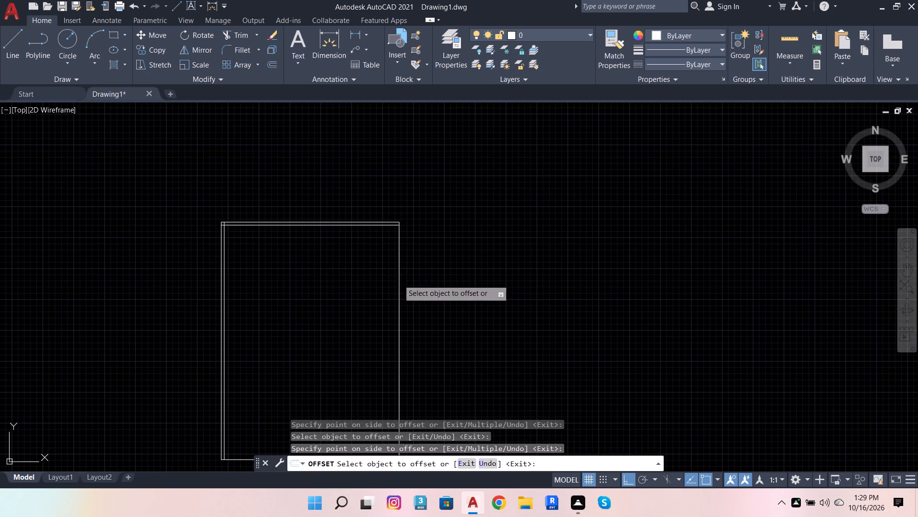
{"action": "left_click", "coordinate": [398, 280]}
{"action": "left_click", "coordinate": [363, 274]}
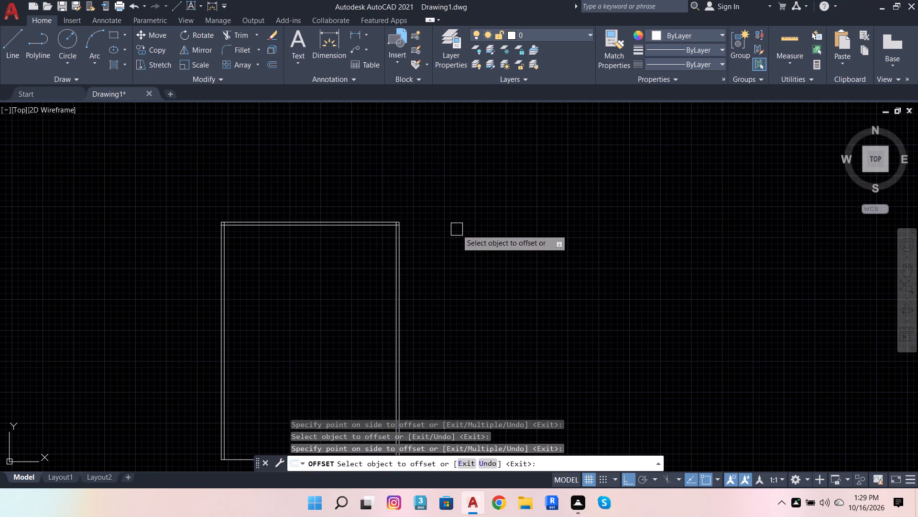
{"action": "scroll", "coordinate": [461, 217], "scroll_direction": "down", "scroll_amount": 2}
{"action": "scroll", "coordinate": [426, 317], "scroll_direction": "up", "scroll_amount": 2}
{"action": "left_click_drag", "start_coordinate": [414, 305], "coordinate": [414, 297]}
{"action": "left_click", "coordinate": [415, 226]}
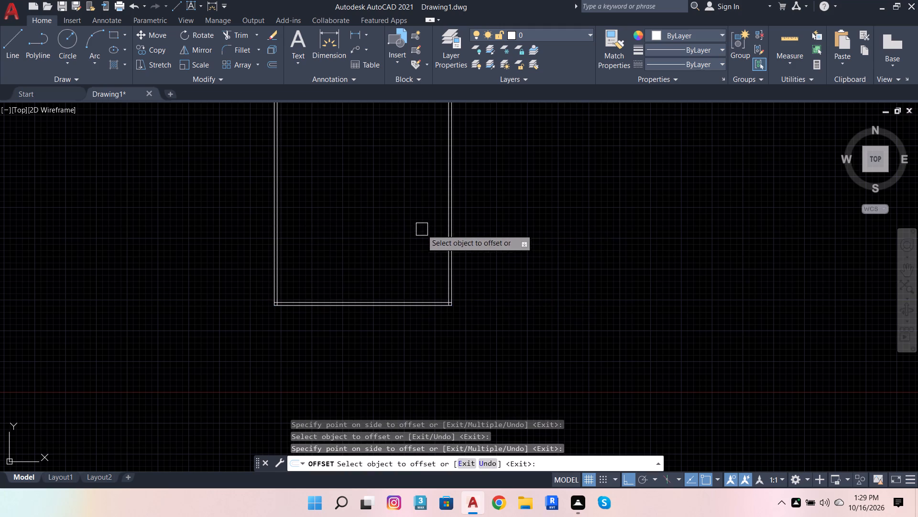
{"action": "scroll", "coordinate": [505, 261], "scroll_direction": "down", "scroll_amount": 3}
{"action": "key", "text": "Escape"}
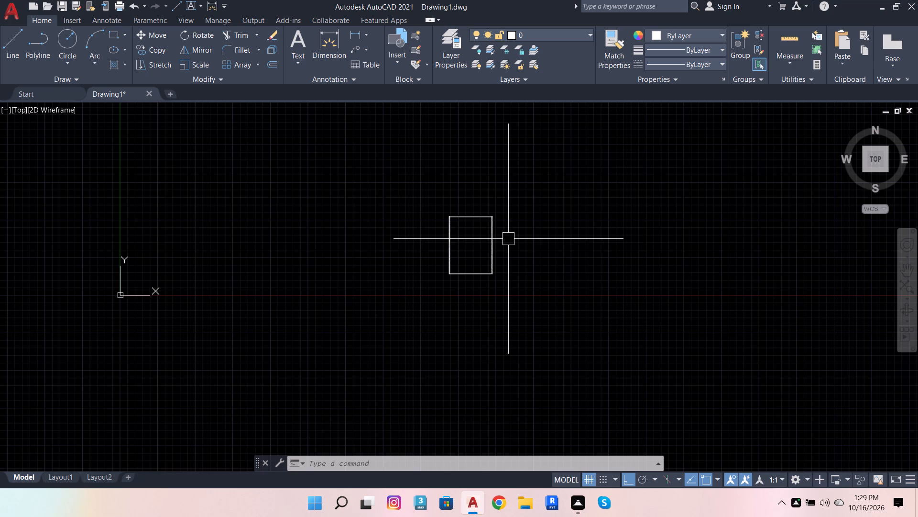
Trim the overlapping ends of the inner offset lines at the outline's two upper corners.
{"action": "scroll", "coordinate": [510, 244], "scroll_direction": "up", "scroll_amount": 2}
{"action": "scroll", "coordinate": [443, 199], "scroll_direction": "up", "scroll_amount": 3}
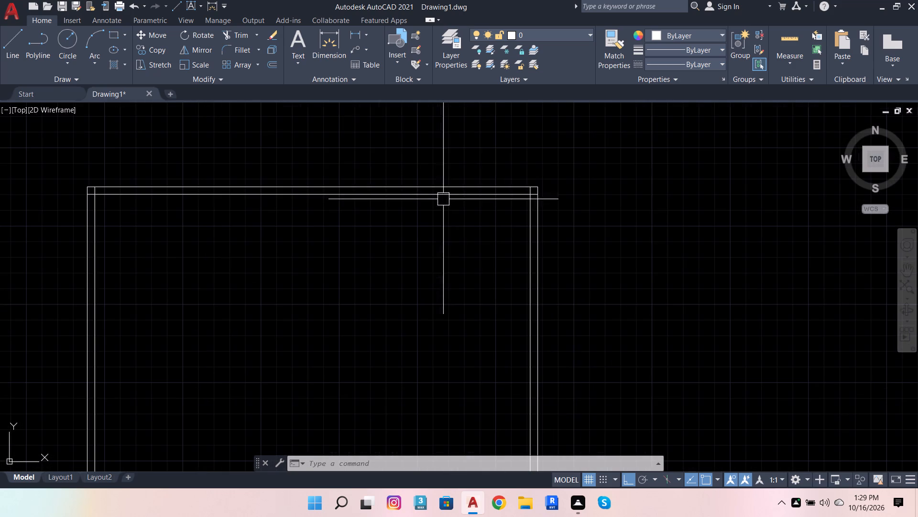
{"action": "left_click", "coordinate": [224, 35]}
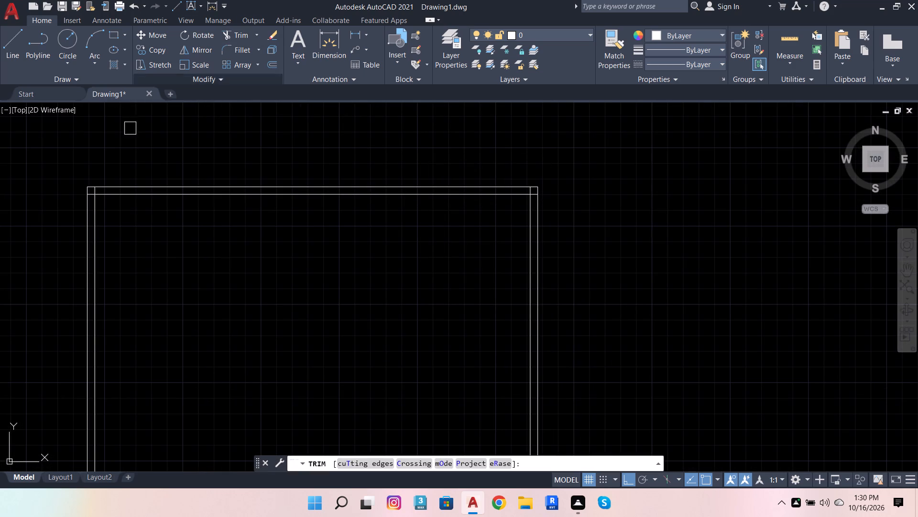
{"action": "scroll", "coordinate": [72, 186], "scroll_direction": "up", "scroll_amount": 4}
{"action": "left_click", "coordinate": [216, 215]}
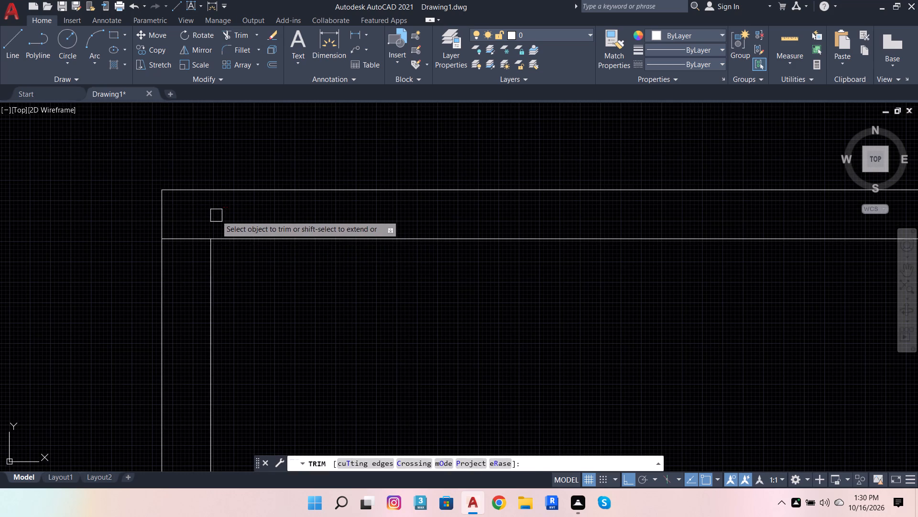
{"action": "left_click", "coordinate": [190, 236]}
{"action": "scroll", "coordinate": [0, 220], "scroll_direction": "down", "scroll_amount": 3}
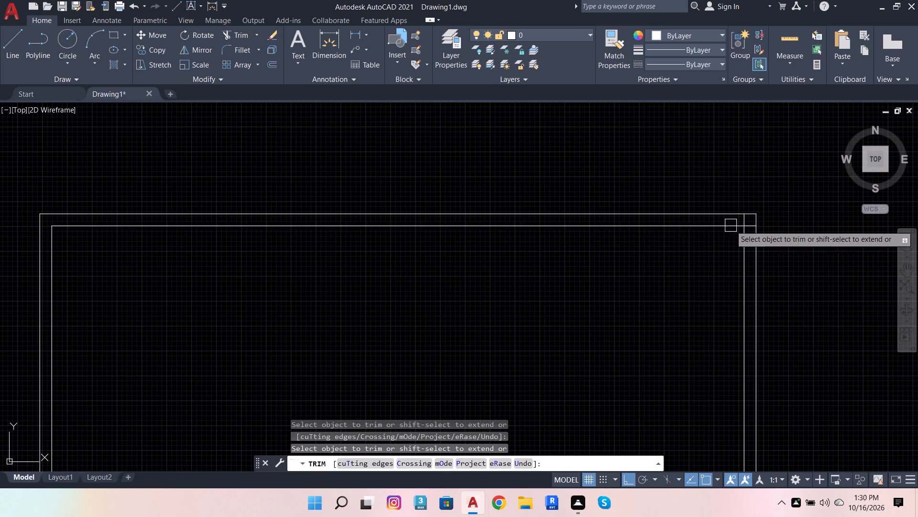
{"action": "scroll", "coordinate": [758, 223], "scroll_direction": "up", "scroll_amount": 4}
{"action": "left_click", "coordinate": [716, 244]}
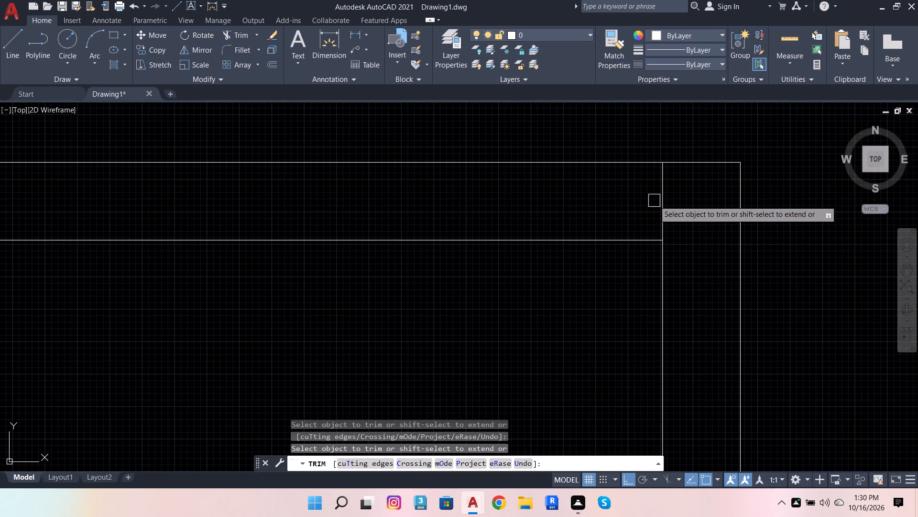
{"action": "left_click", "coordinate": [664, 217]}
Trim the overlapping inner line ends at the outline's two lower corners and end the Trim command.
{"action": "scroll", "coordinate": [651, 164], "scroll_direction": "down", "scroll_amount": 5}
{"action": "scroll", "coordinate": [668, 257], "scroll_direction": "down", "scroll_amount": 5}
{"action": "scroll", "coordinate": [663, 316], "scroll_direction": "up", "scroll_amount": 2}
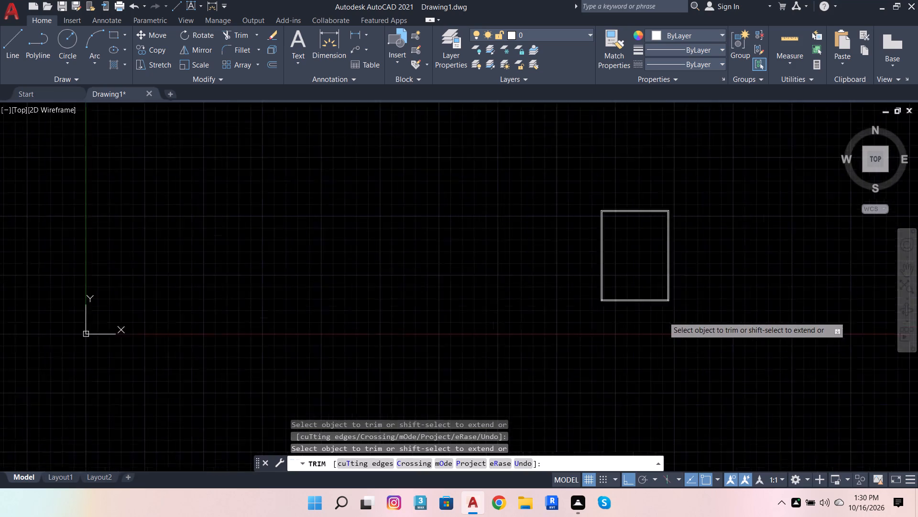
{"action": "scroll", "coordinate": [663, 316], "scroll_direction": "up", "scroll_amount": 3}
{"action": "scroll", "coordinate": [683, 189], "scroll_direction": "up", "scroll_amount": 3}
{"action": "left_click", "coordinate": [710, 301]}
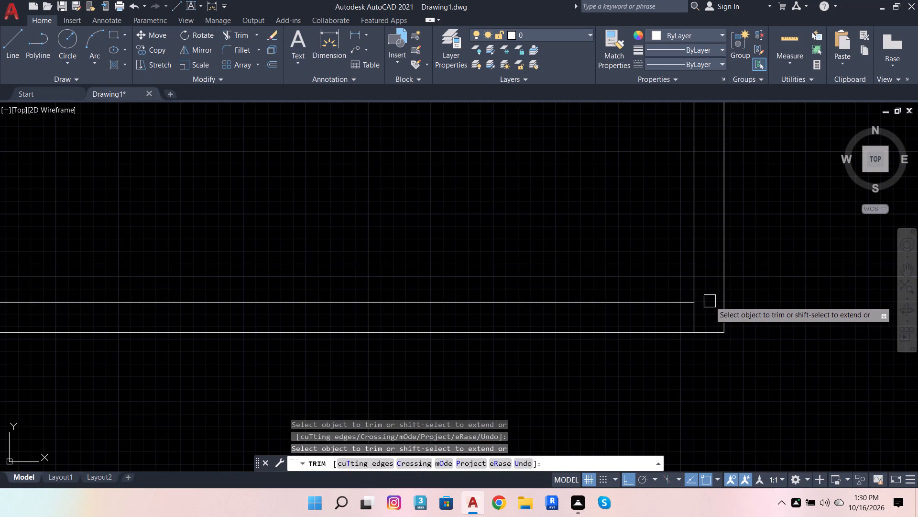
{"action": "left_click", "coordinate": [694, 318]}
{"action": "scroll", "coordinate": [736, 308], "scroll_direction": "down", "scroll_amount": 4}
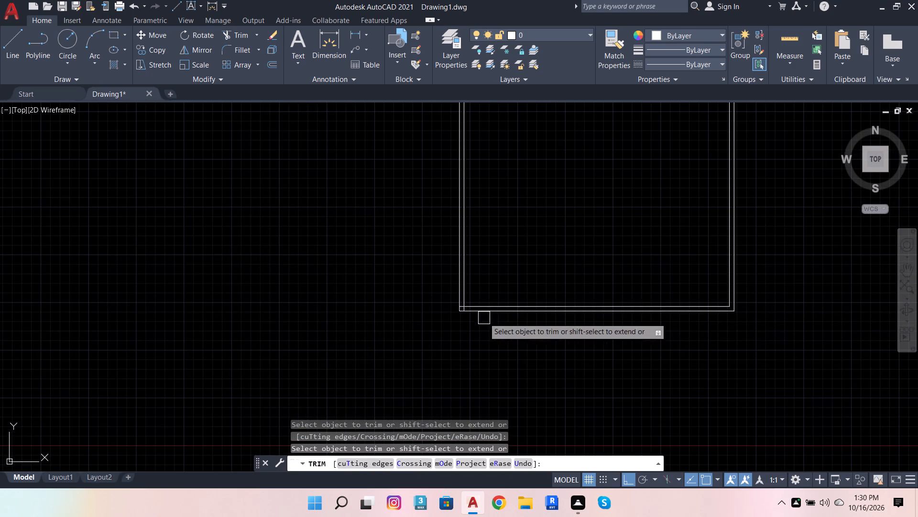
{"action": "scroll", "coordinate": [467, 310], "scroll_direction": "up", "scroll_amount": 5}
{"action": "left_click", "coordinate": [427, 304]}
{"action": "left_click", "coordinate": [408, 286]}
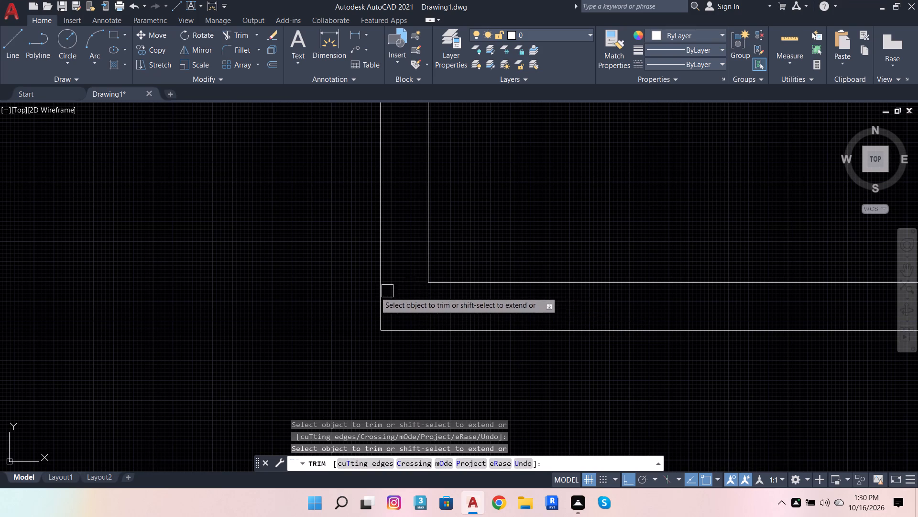
{"action": "scroll", "coordinate": [295, 303], "scroll_direction": "down", "scroll_amount": 4}
{"action": "scroll", "coordinate": [319, 349], "scroll_direction": "down", "scroll_amount": 4}
{"action": "scroll", "coordinate": [334, 266], "scroll_direction": "up", "scroll_amount": 4}
{"action": "key", "text": "Escape"}
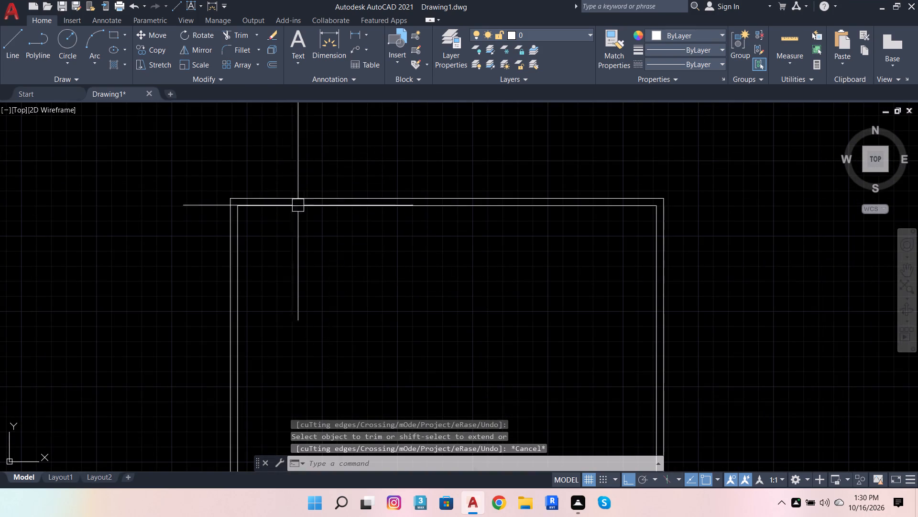
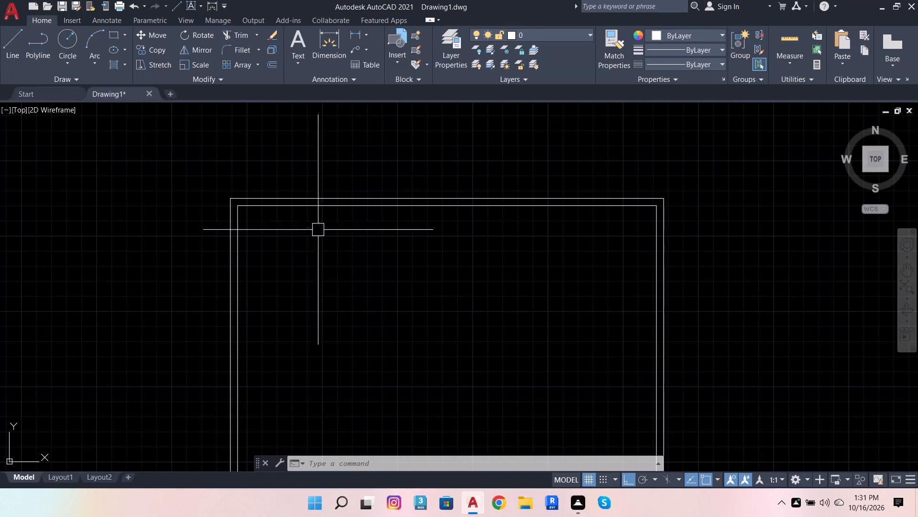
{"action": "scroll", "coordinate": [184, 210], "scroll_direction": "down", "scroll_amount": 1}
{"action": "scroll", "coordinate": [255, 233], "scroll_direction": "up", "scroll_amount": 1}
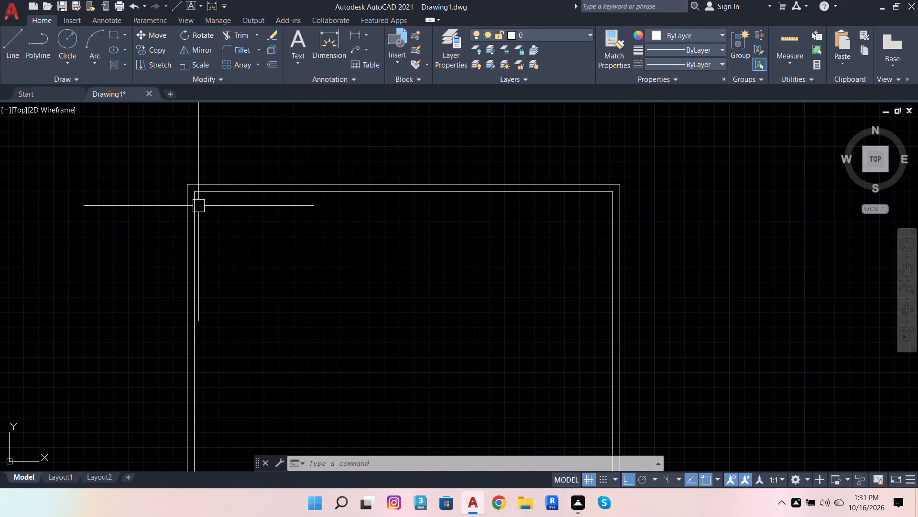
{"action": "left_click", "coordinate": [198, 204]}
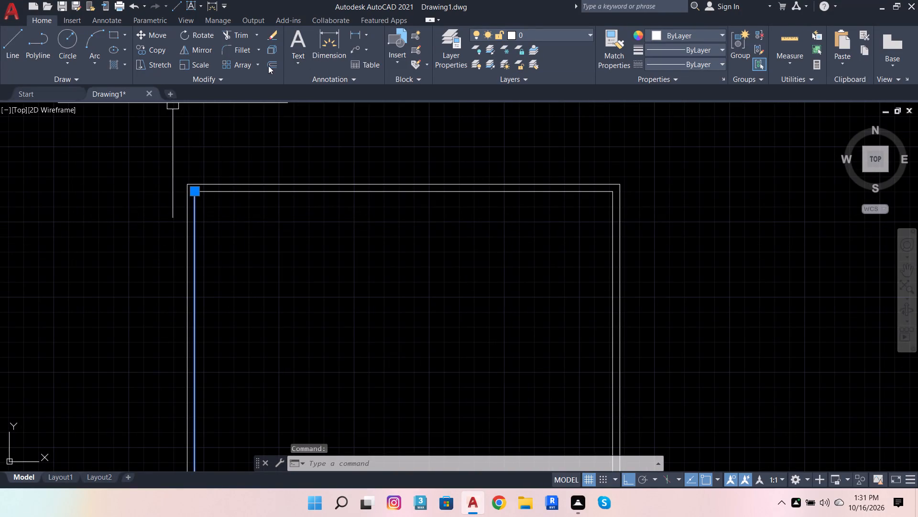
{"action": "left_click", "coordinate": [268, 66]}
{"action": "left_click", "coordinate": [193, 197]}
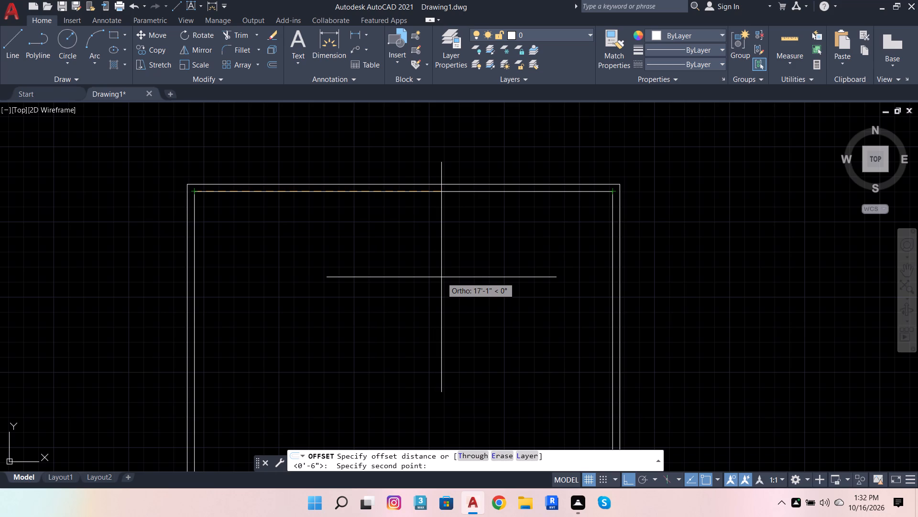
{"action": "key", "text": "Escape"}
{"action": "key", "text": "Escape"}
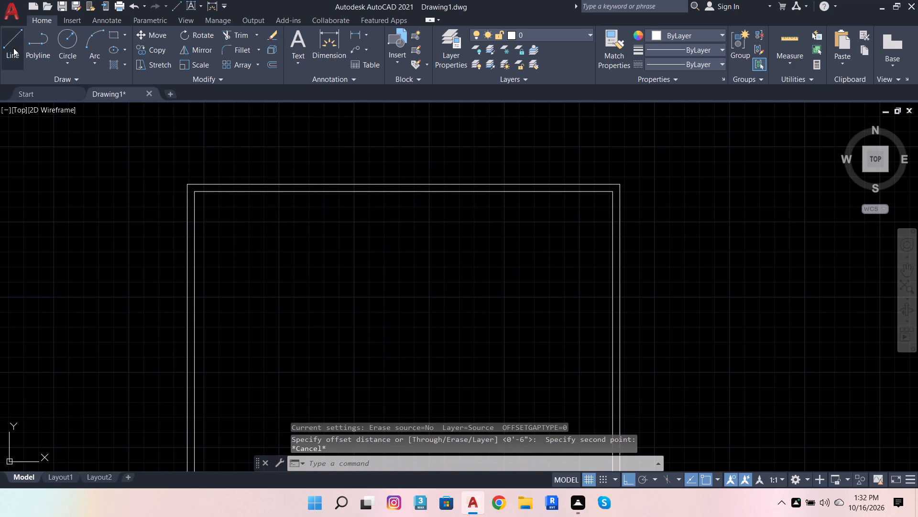
Draw a vertical line from the midpoint of the top wall's inner line, about 26'-7" downward.
{"action": "left_click", "coordinate": [13, 47]}
{"action": "right_click", "coordinate": [442, 251], "text": "shift"}
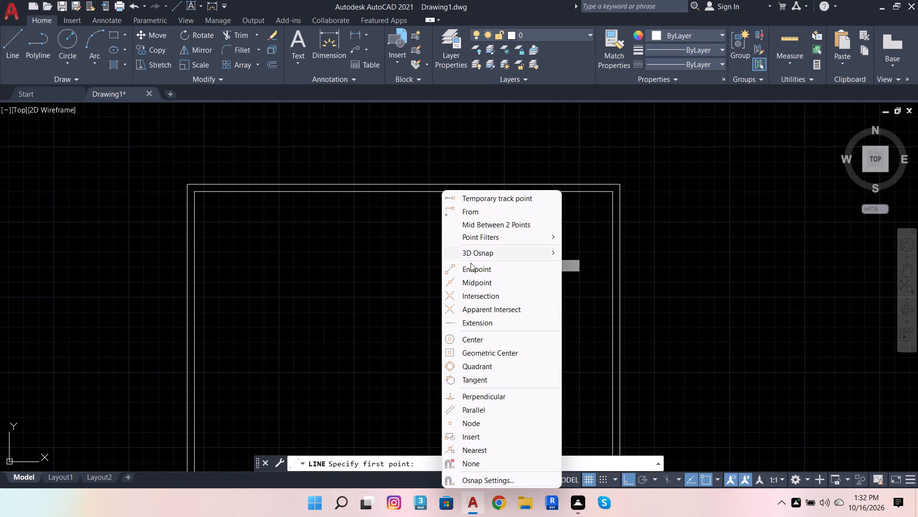
{"action": "left_click", "coordinate": [499, 279]}
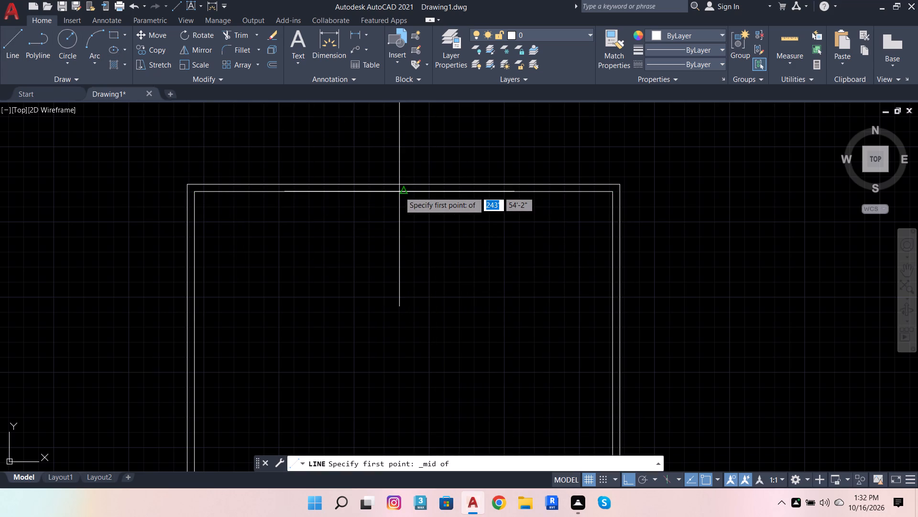
{"action": "left_click_drag", "start_coordinate": [404, 191], "coordinate": [405, 197]}
{"action": "scroll", "coordinate": [427, 281], "scroll_direction": "down", "scroll_amount": 3}
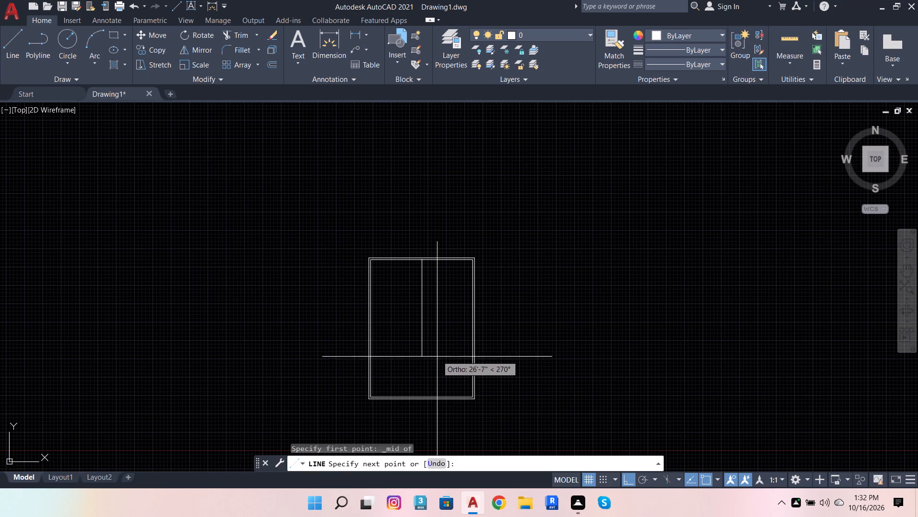
{"action": "left_click", "coordinate": [437, 358]}
{"action": "key", "text": "Escape"}
Offset the vertical centre line 3" to both sides to form the partition wall faces.
{"action": "scroll", "coordinate": [433, 276], "scroll_direction": "up", "scroll_amount": 2}
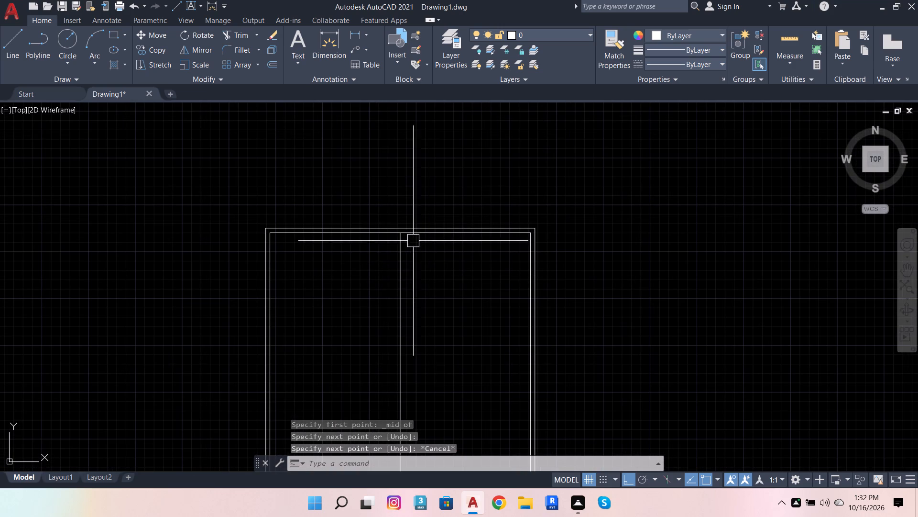
{"action": "left_click", "coordinate": [404, 249]}
{"action": "left_click", "coordinate": [272, 62]}
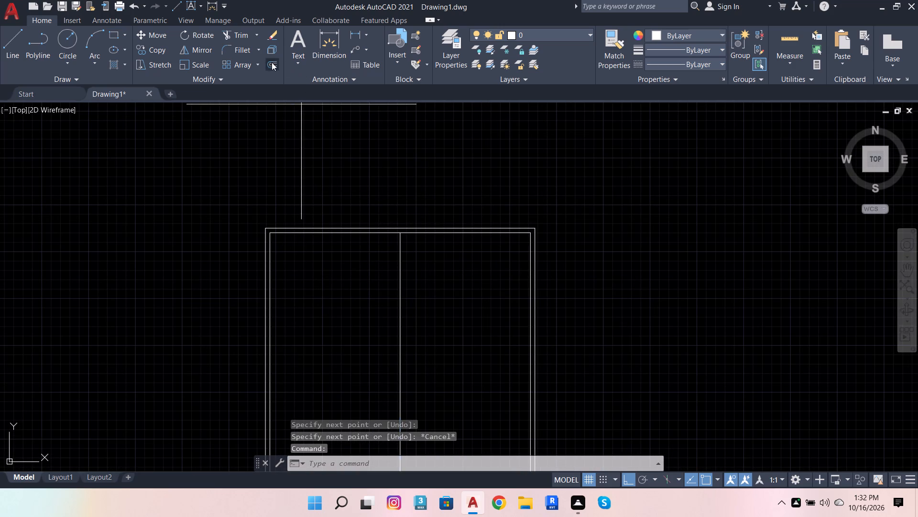
{"action": "scroll", "coordinate": [362, 247], "scroll_direction": "up", "scroll_amount": 3}
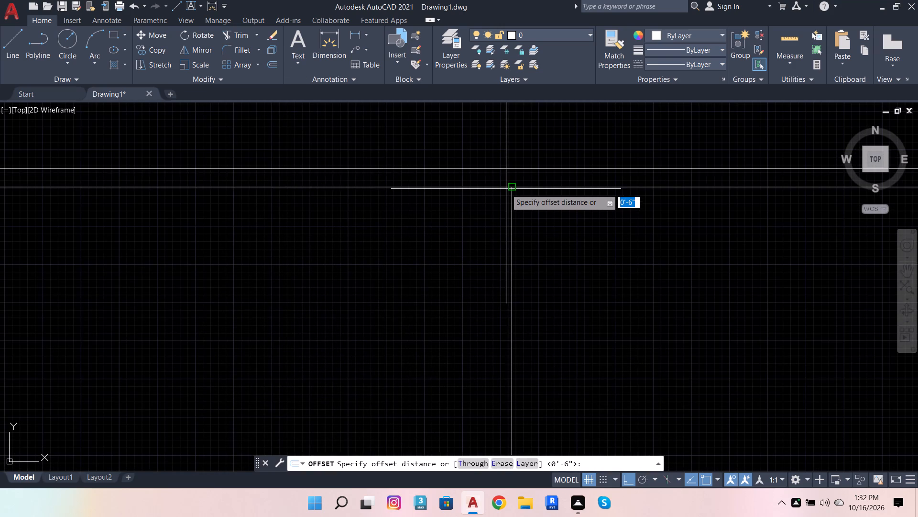
{"action": "left_click", "coordinate": [512, 188]}
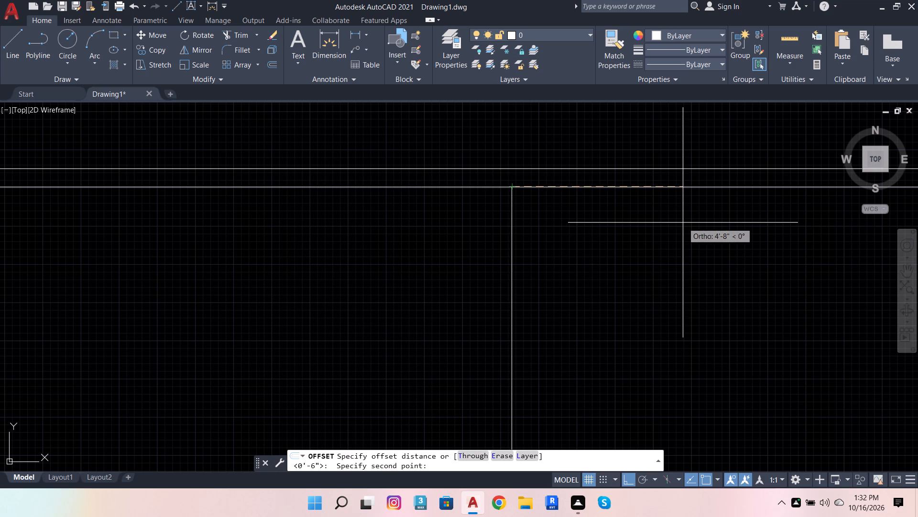
{"action": "key", "text": "3"}
{"action": "key", "text": "Return"}
{"action": "left_click_drag", "start_coordinate": [683, 223], "coordinate": [686, 221]}
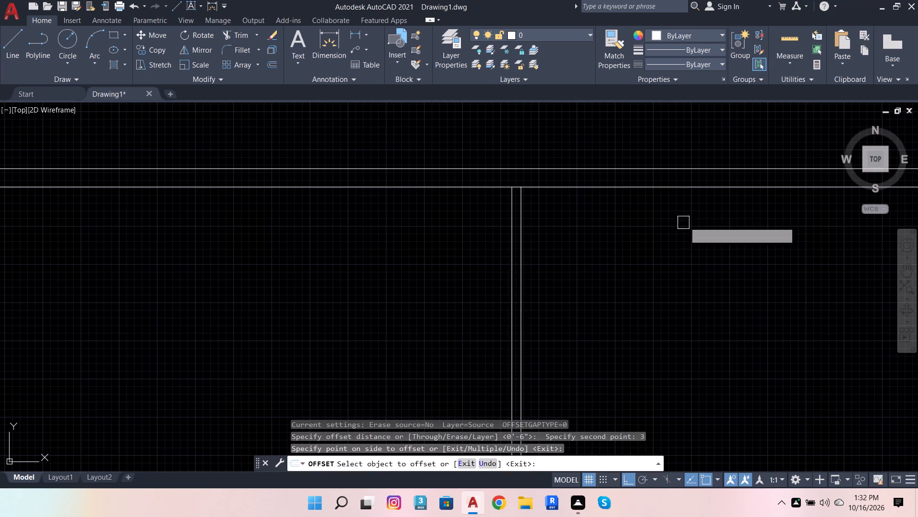
{"action": "left_click_drag", "start_coordinate": [686, 221], "coordinate": [687, 218]}
{"action": "left_click", "coordinate": [510, 201]}
{"action": "left_click", "coordinate": [489, 208]}
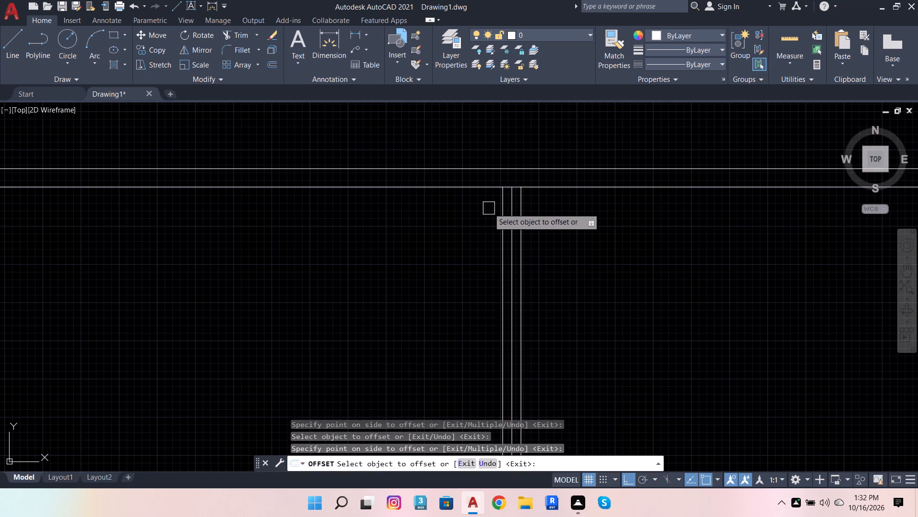
{"action": "key", "text": "Escape"}
Delete the original centre line between the two partition wall lines.
{"action": "left_click", "coordinate": [515, 213]}
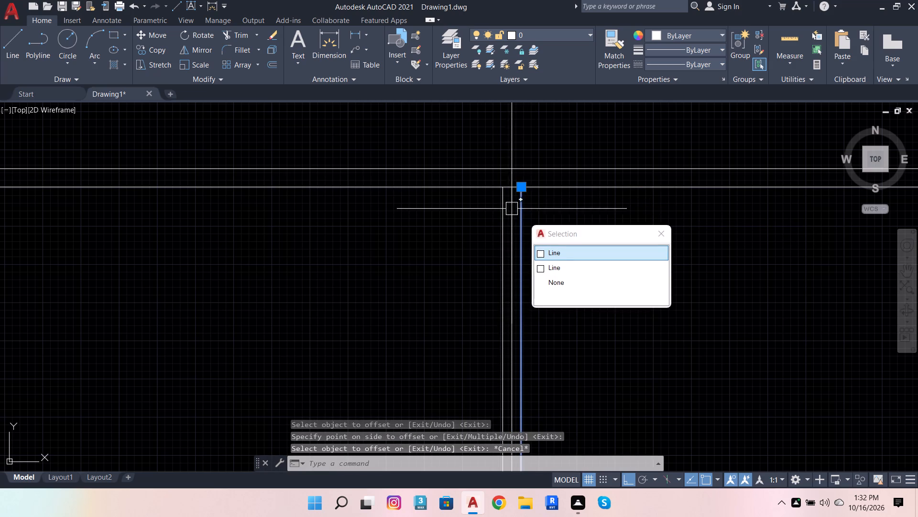
{"action": "key", "text": "Escape"}
{"action": "left_click", "coordinate": [514, 206]}
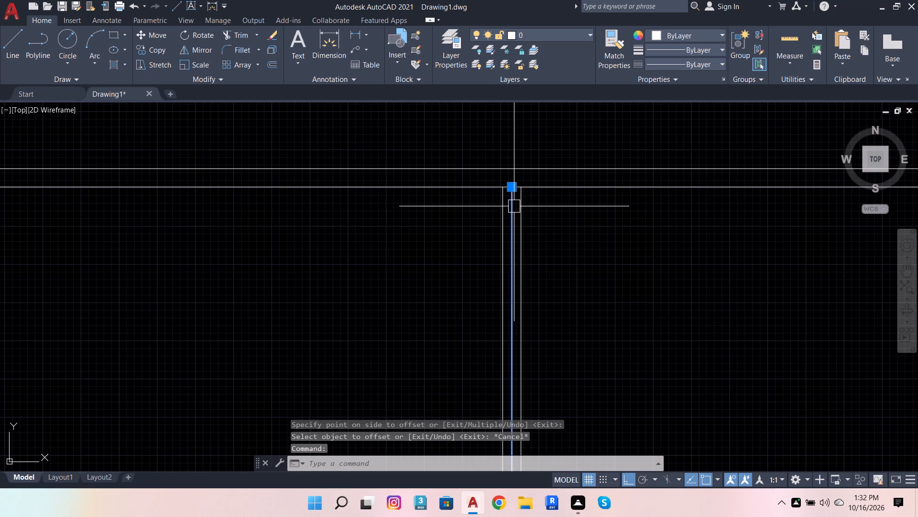
{"action": "key", "text": "shift+Delete"}
Offset the top wall's inner line 12' downward to mark the rooms' lower edge.
{"action": "scroll", "coordinate": [493, 214], "scroll_direction": "down", "scroll_amount": 2}
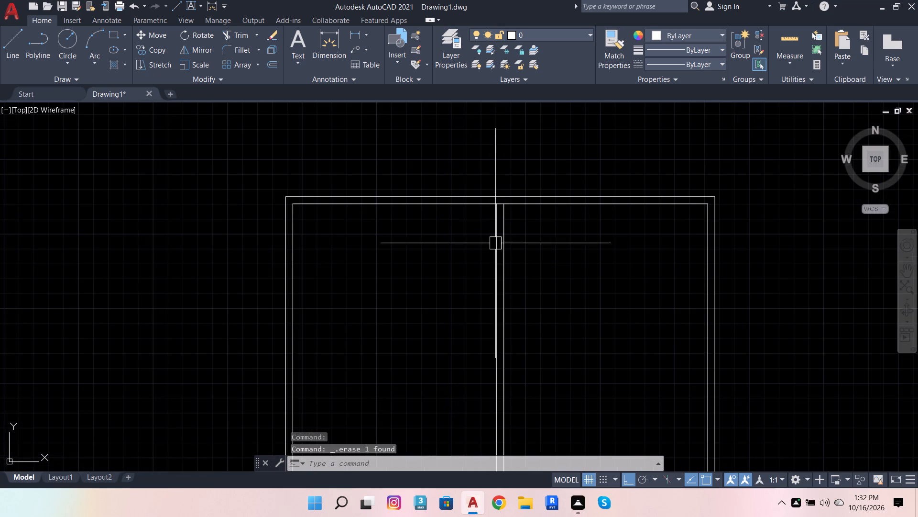
{"action": "scroll", "coordinate": [510, 238], "scroll_direction": "up", "scroll_amount": 2}
{"action": "scroll", "coordinate": [314, 186], "scroll_direction": "down", "scroll_amount": 2}
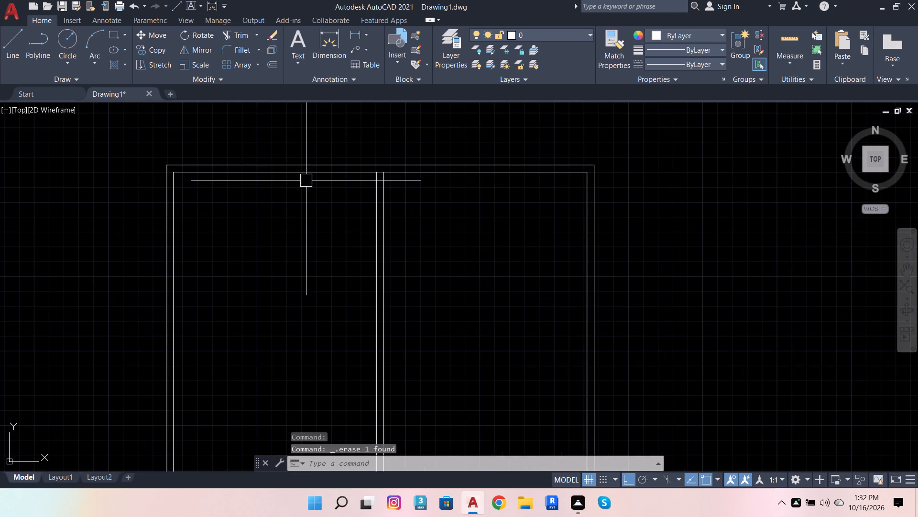
{"action": "left_click", "coordinate": [308, 177]}
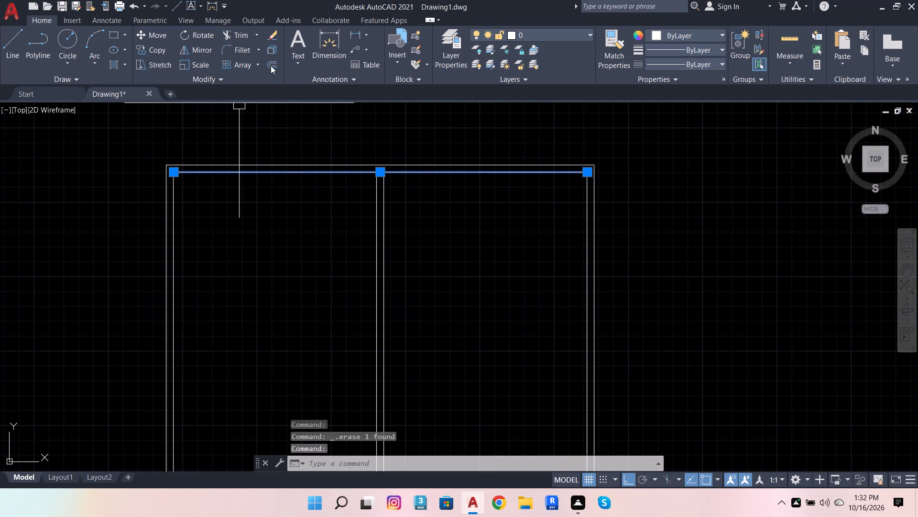
{"action": "left_click", "coordinate": [271, 65]}
{"action": "left_click", "coordinate": [176, 171]}
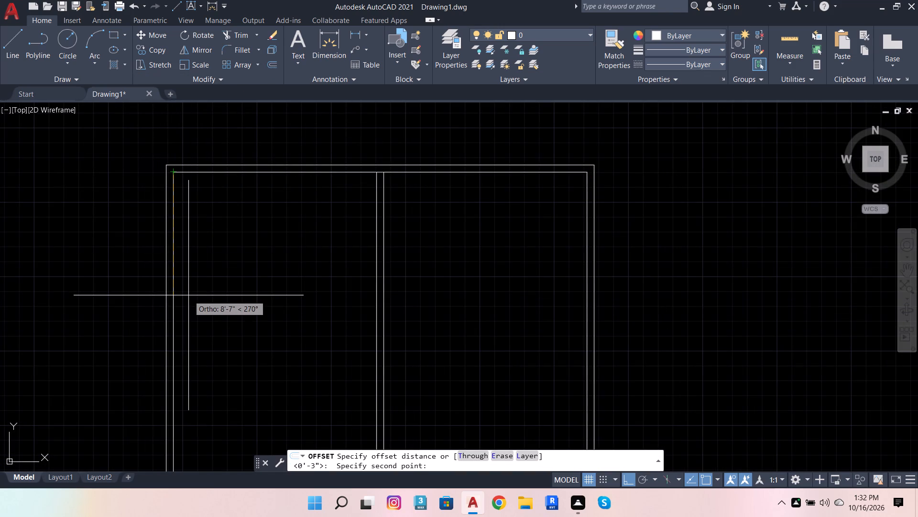
{"action": "type", "text": "12'"}
{"action": "key", "text": "Return"}
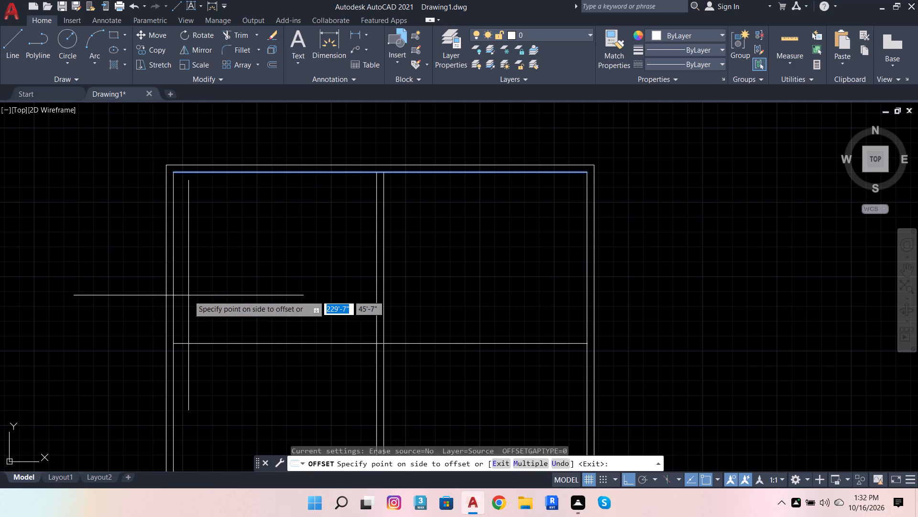
{"action": "left_click", "coordinate": [178, 281]}
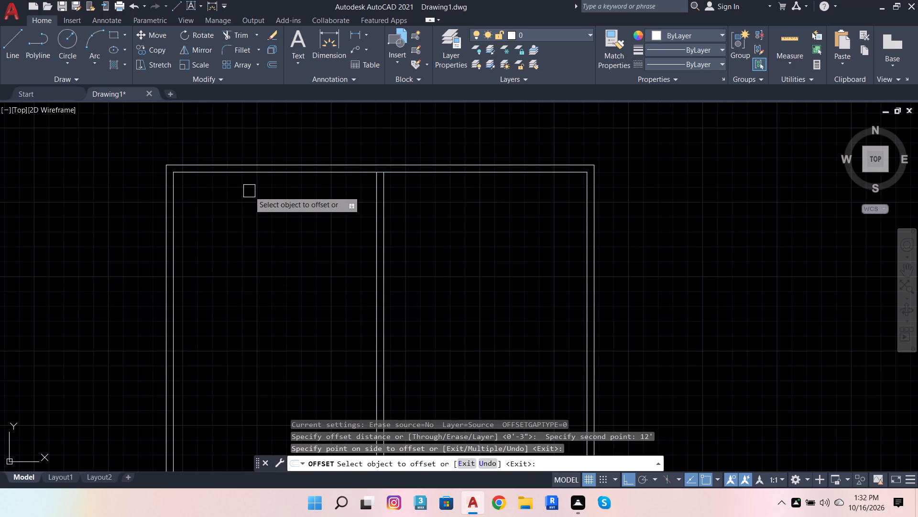
{"action": "left_click_drag", "start_coordinate": [264, 175], "coordinate": [258, 182]}
{"action": "left_click", "coordinate": [253, 262]}
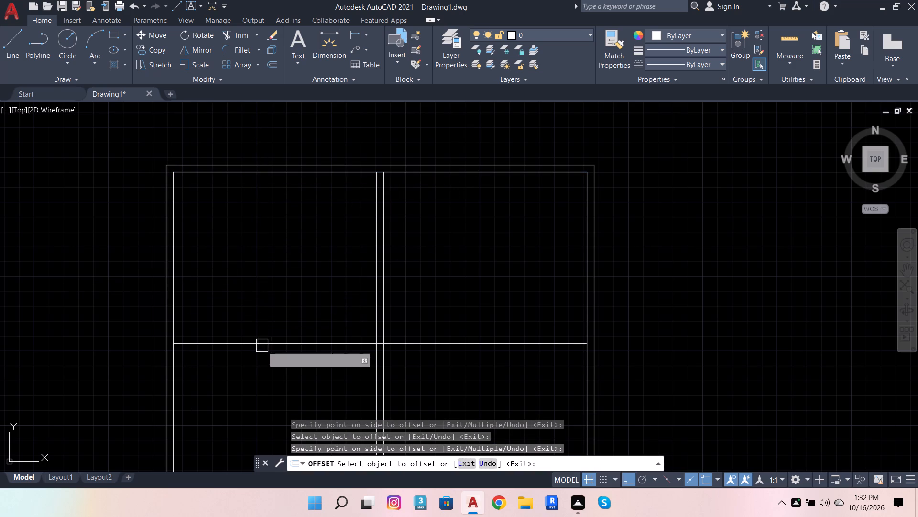
Offset the new horizontal room line 6" downward to form the cross wall's thickness.
{"action": "left_click", "coordinate": [275, 59]}
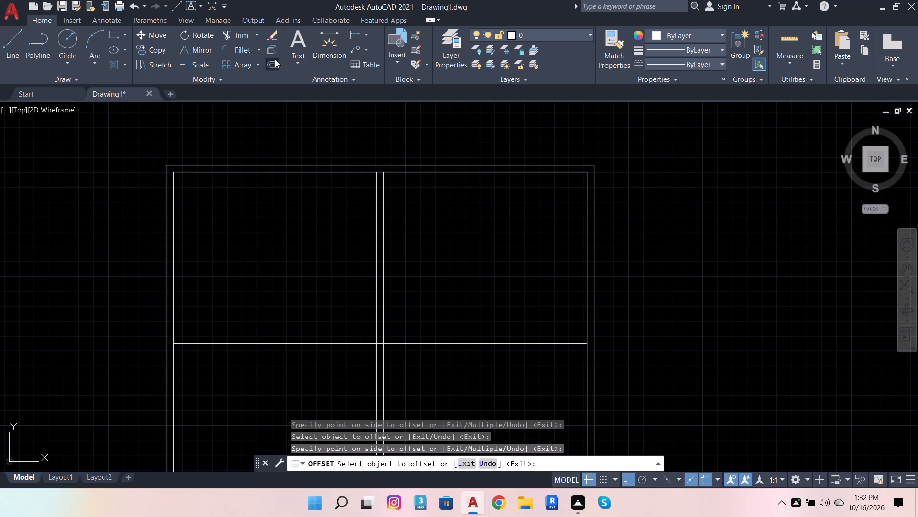
{"action": "scroll", "coordinate": [317, 138], "scroll_direction": "down", "scroll_amount": 3}
{"action": "scroll", "coordinate": [295, 202], "scroll_direction": "up", "scroll_amount": 3}
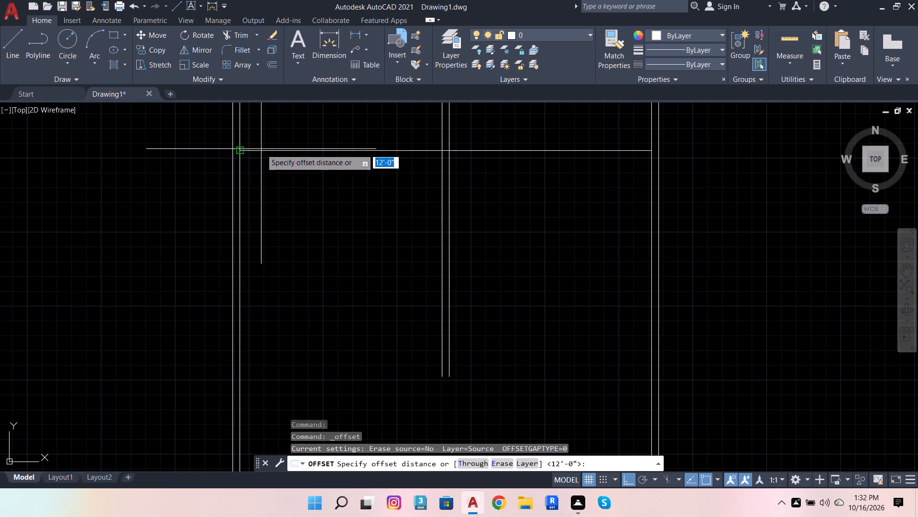
{"action": "left_click", "coordinate": [261, 149]}
{"action": "key", "text": "6"}
{"action": "key", "text": "Return"}
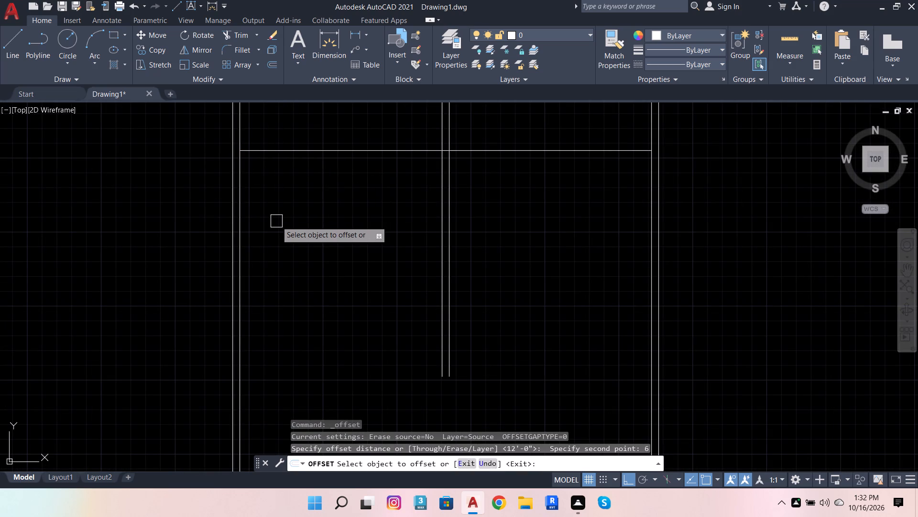
{"action": "left_click_drag", "start_coordinate": [311, 154], "coordinate": [306, 176]}
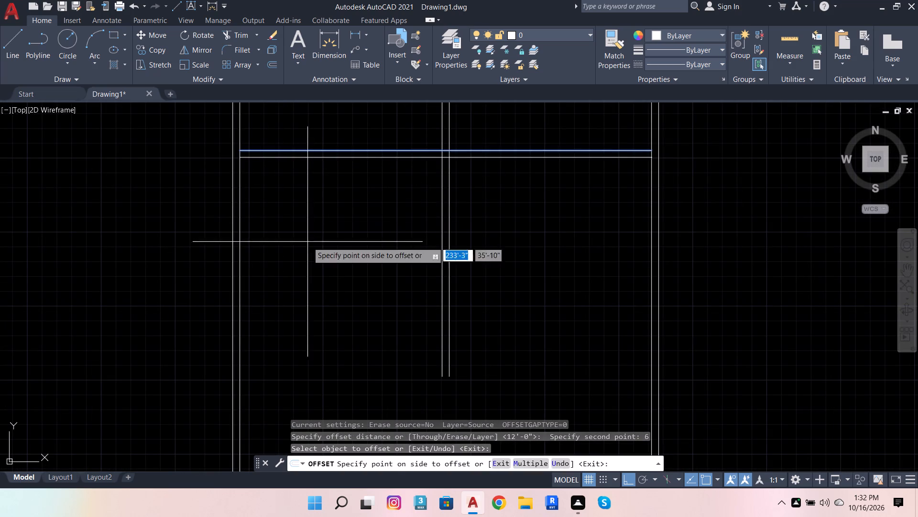
{"action": "left_click", "coordinate": [307, 242]}
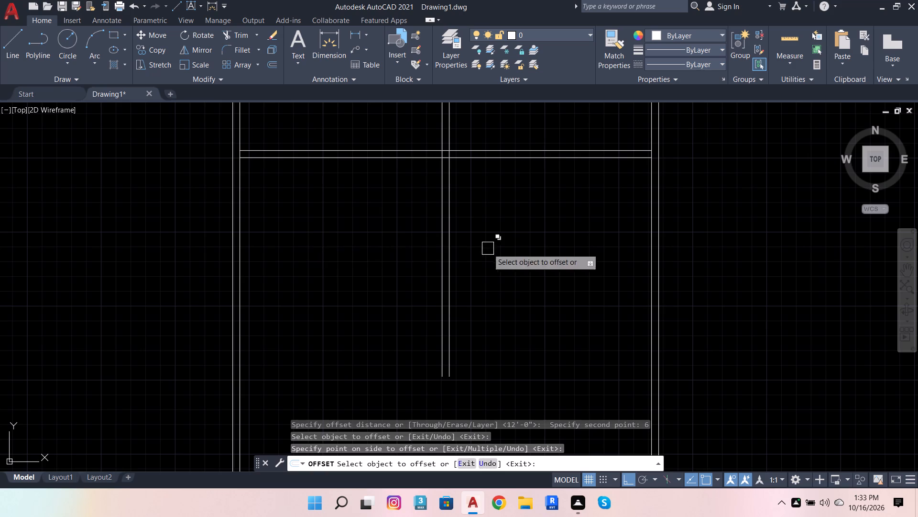
Trim both lines of the vertical partition below the horizontal cross wall.
{"action": "left_click", "coordinate": [474, 207]}
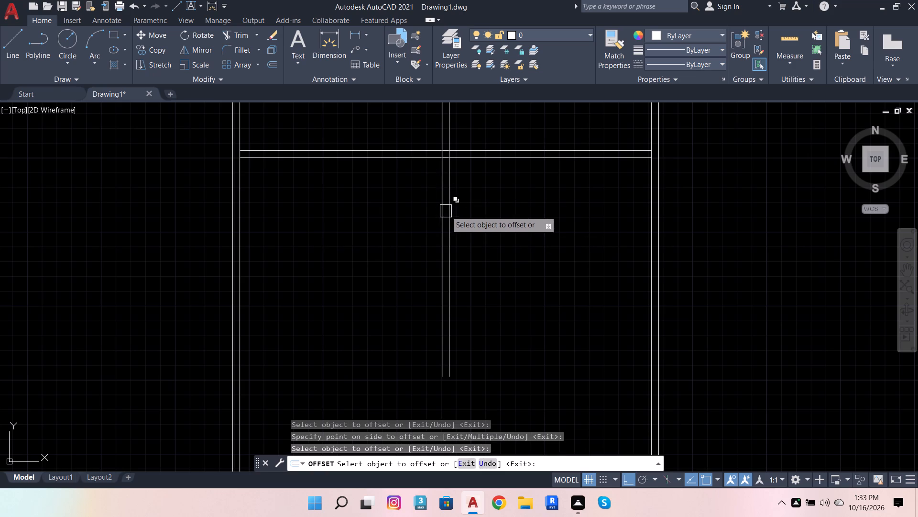
{"action": "left_click", "coordinate": [232, 31]}
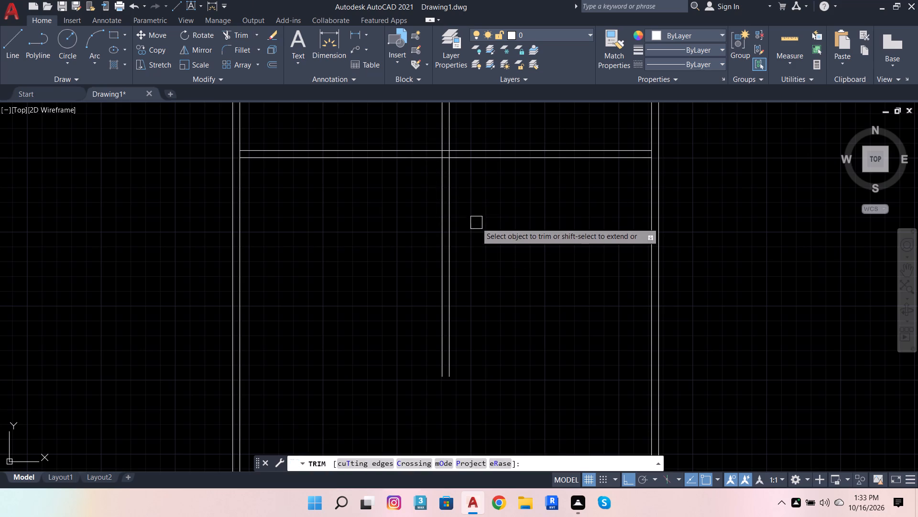
{"action": "left_click", "coordinate": [476, 221]}
{"action": "left_click", "coordinate": [414, 233]}
Trim the crossing line segments where the horizontal cross wall meets the right outer wall, central partition and left outer wall.
{"action": "scroll", "coordinate": [507, 237], "scroll_direction": "down", "scroll_amount": 2}
{"action": "scroll", "coordinate": [574, 213], "scroll_direction": "up", "scroll_amount": 3}
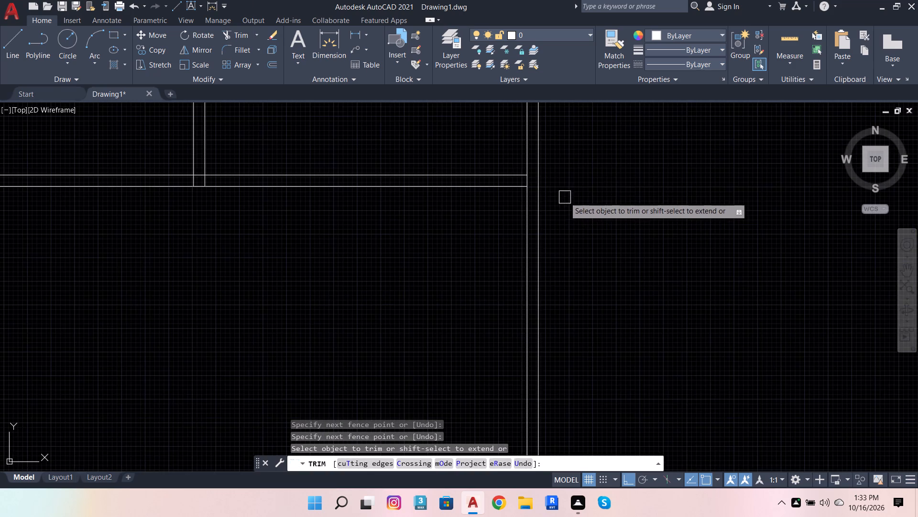
{"action": "scroll", "coordinate": [544, 183], "scroll_direction": "up", "scroll_amount": 3}
{"action": "left_click", "coordinate": [483, 173]}
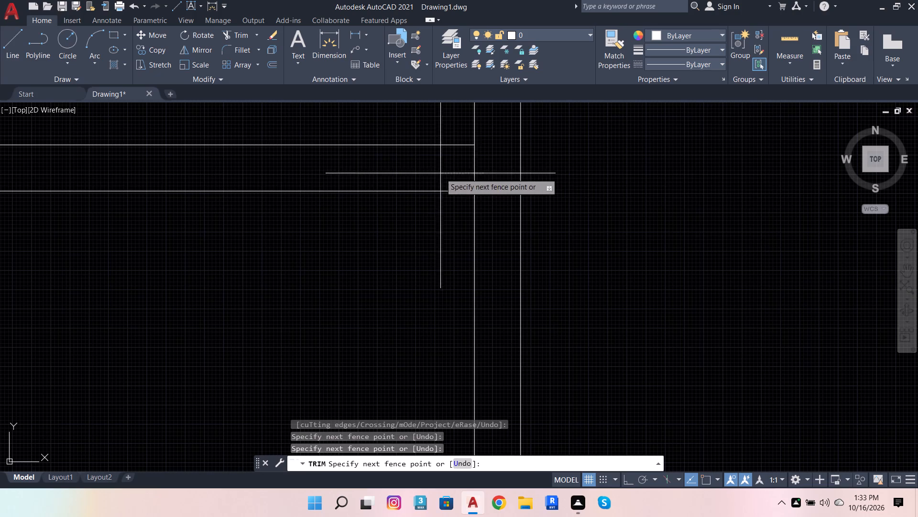
{"action": "left_click", "coordinate": [434, 173]}
{"action": "scroll", "coordinate": [539, 217], "scroll_direction": "down", "scroll_amount": 3}
{"action": "scroll", "coordinate": [112, 193], "scroll_direction": "up", "scroll_amount": 3}
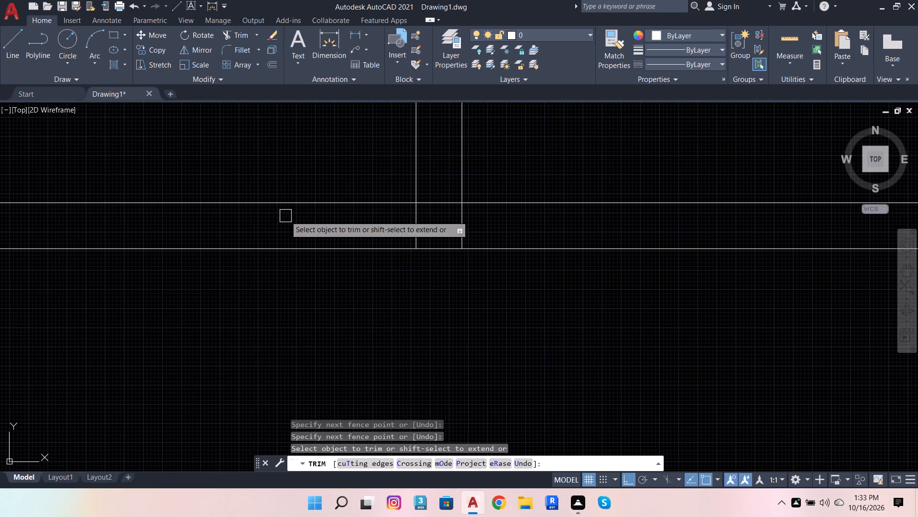
{"action": "left_click", "coordinate": [344, 219]}
{"action": "left_click", "coordinate": [468, 225]}
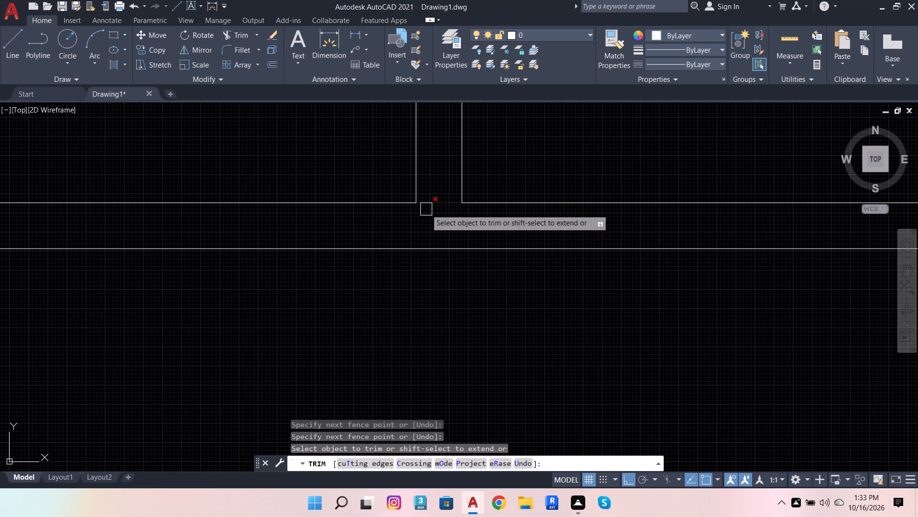
{"action": "left_click", "coordinate": [432, 198]}
{"action": "scroll", "coordinate": [468, 241], "scroll_direction": "down", "scroll_amount": 4}
{"action": "scroll", "coordinate": [263, 244], "scroll_direction": "up", "scroll_amount": 4}
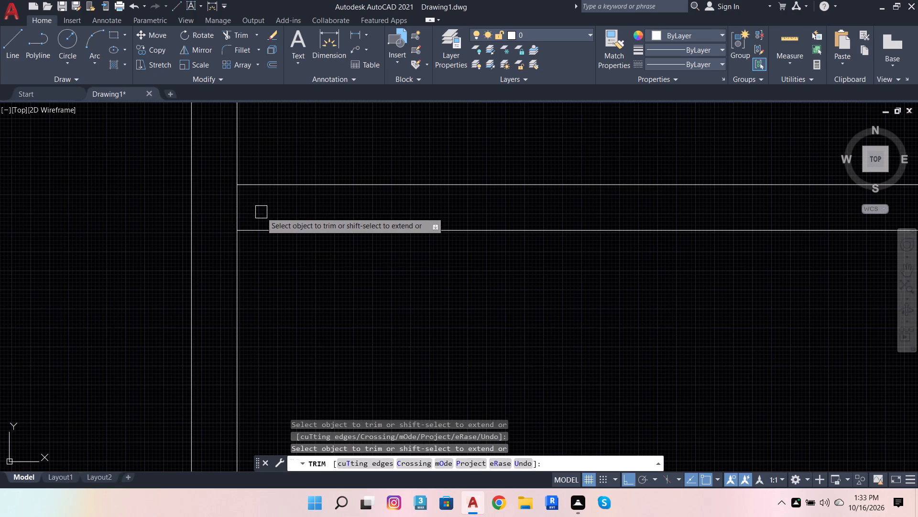
{"action": "left_click", "coordinate": [235, 201]}
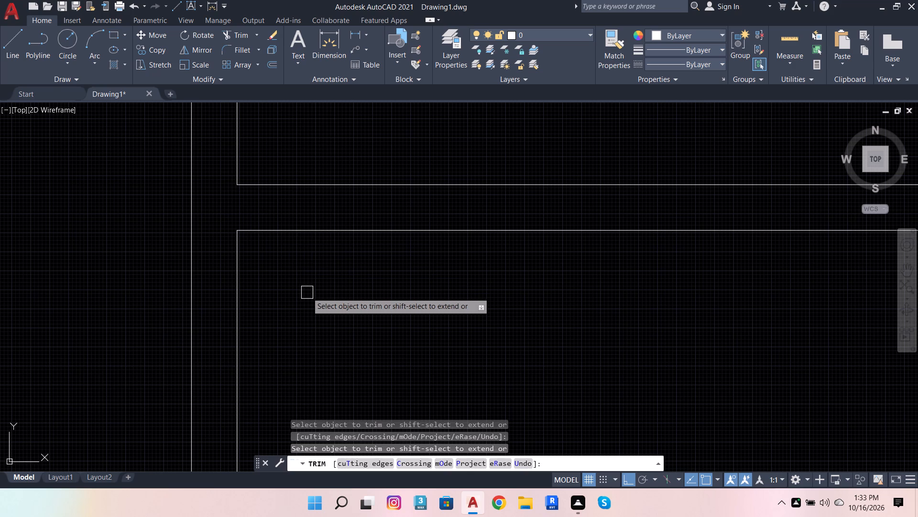
Trim the top wall's inner line segment between the two lines of the vertical partition.
{"action": "scroll", "coordinate": [162, 394], "scroll_direction": "down", "scroll_amount": 3}
{"action": "scroll", "coordinate": [282, 311], "scroll_direction": "down", "scroll_amount": 2}
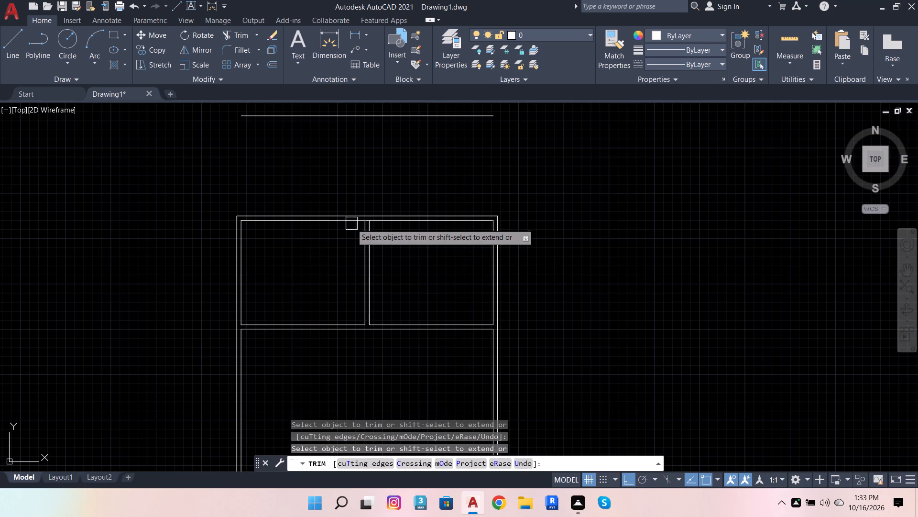
{"action": "scroll", "coordinate": [362, 215], "scroll_direction": "up", "scroll_amount": 2}
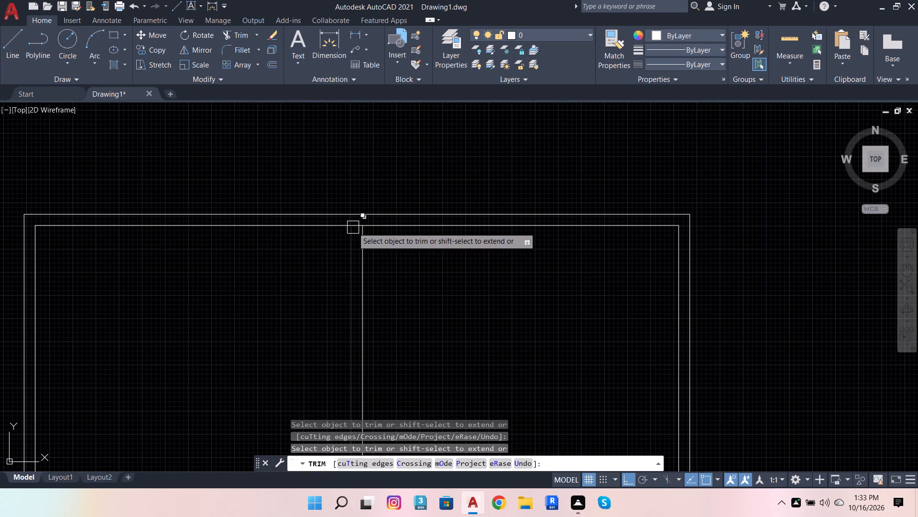
{"action": "scroll", "coordinate": [353, 227], "scroll_direction": "up", "scroll_amount": 1}
{"action": "left_click", "coordinate": [360, 224]}
{"action": "key", "text": "Escape"}
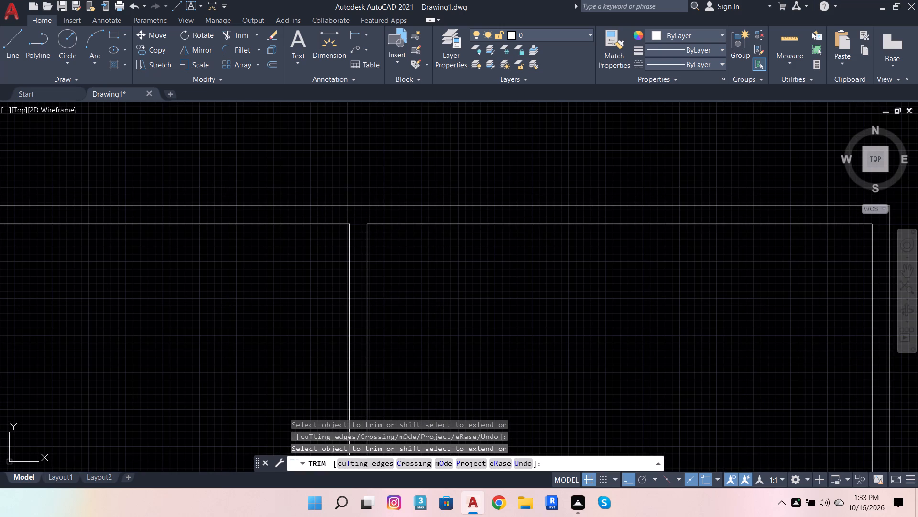
Erase the stray horizontal line above the floor plan.
{"action": "scroll", "coordinate": [299, 253], "scroll_direction": "down", "scroll_amount": 1}
{"action": "scroll", "coordinate": [309, 297], "scroll_direction": "down", "scroll_amount": 2}
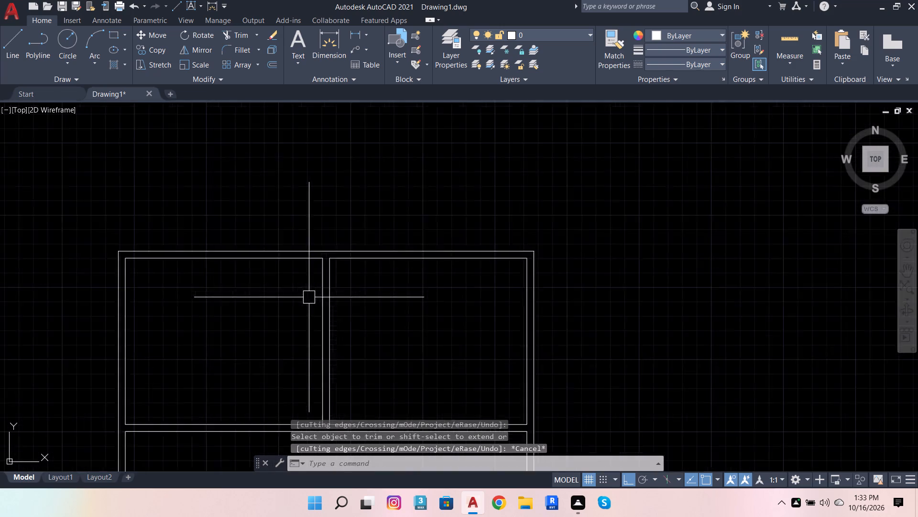
{"action": "left_click", "coordinate": [327, 178]}
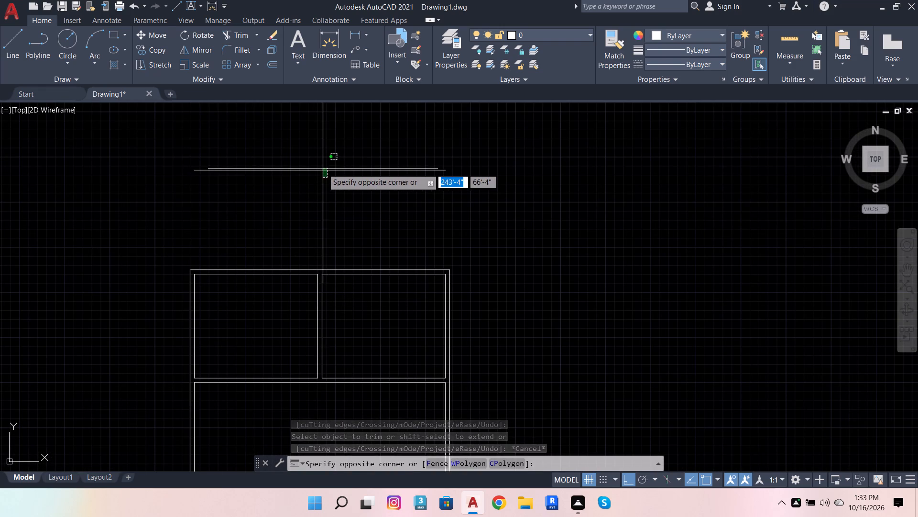
{"action": "left_click", "coordinate": [323, 169]}
{"action": "key", "text": "shift+Delete"}
{"action": "scroll", "coordinate": [311, 260], "scroll_direction": "down", "scroll_amount": 1}
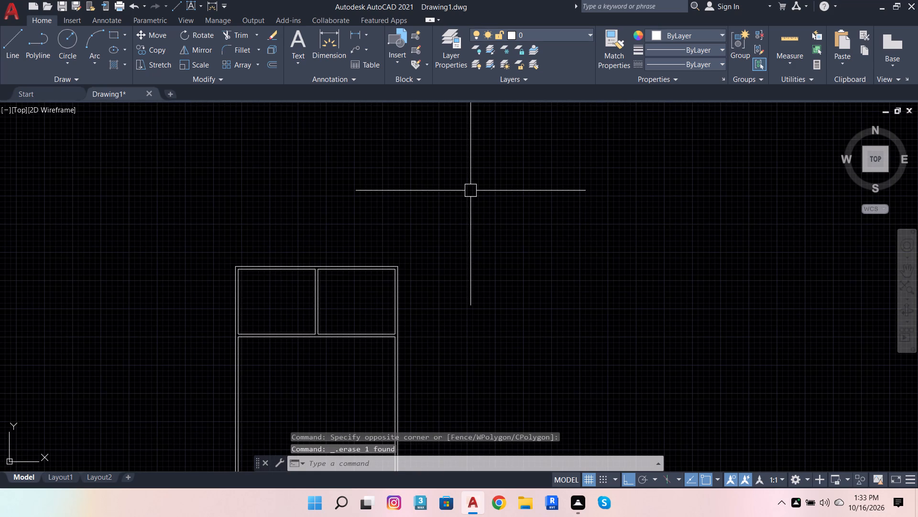
{"action": "key", "text": "Escape"}
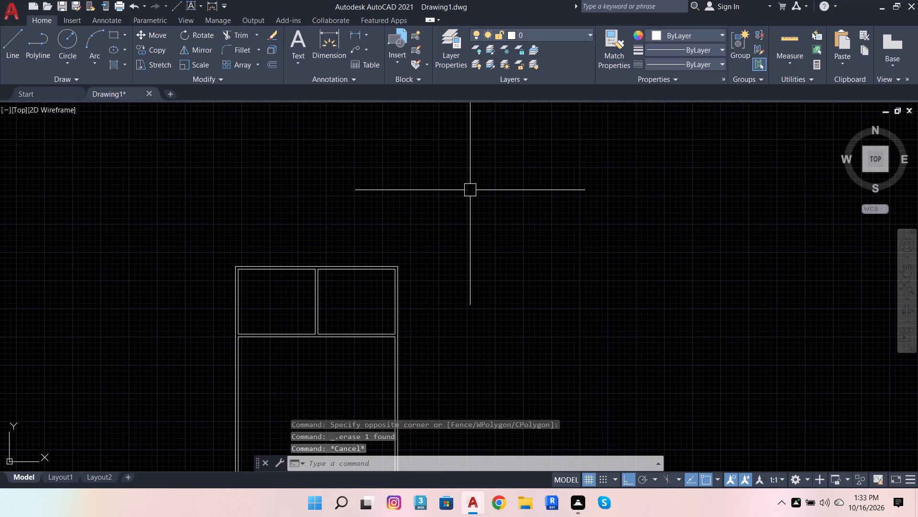
Modify the Standard dimension style's primary units to Architectural format with 0'-0" precision.
{"action": "type", "text": "DIM"}
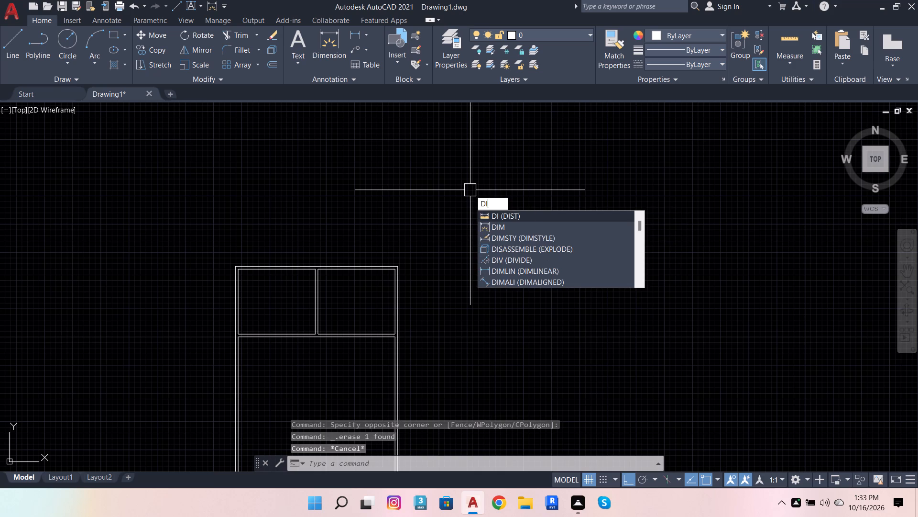
{"action": "left_click", "coordinate": [498, 226]}
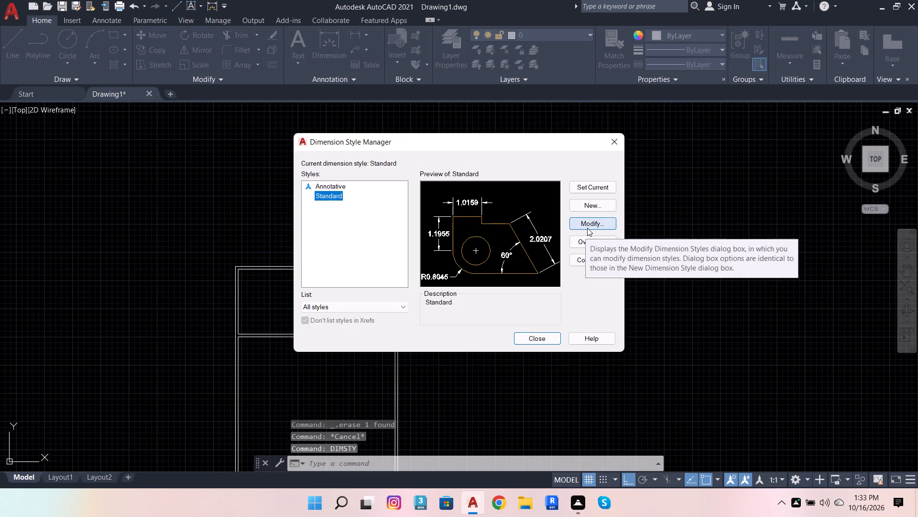
{"action": "left_click", "coordinate": [587, 228]}
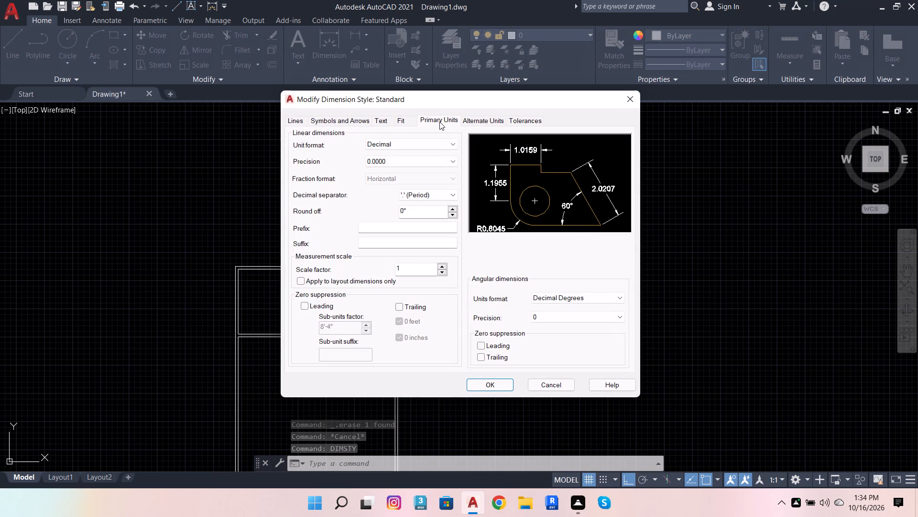
{"action": "left_click", "coordinate": [420, 144]}
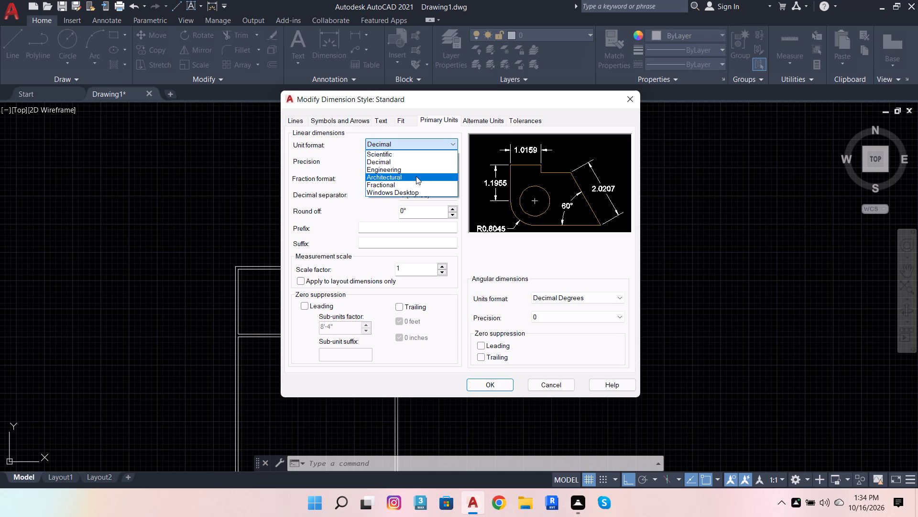
{"action": "left_click", "coordinate": [416, 176]}
{"action": "left_click", "coordinate": [432, 161]}
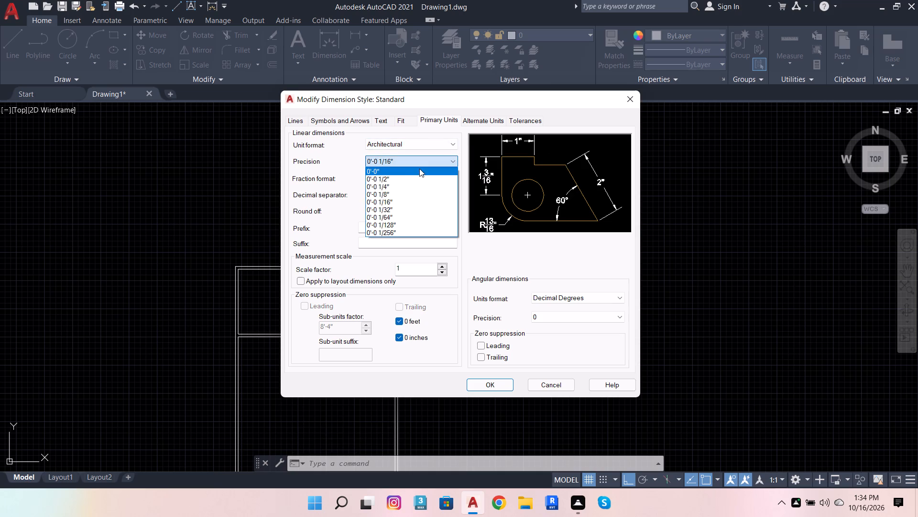
{"action": "left_click", "coordinate": [418, 170]}
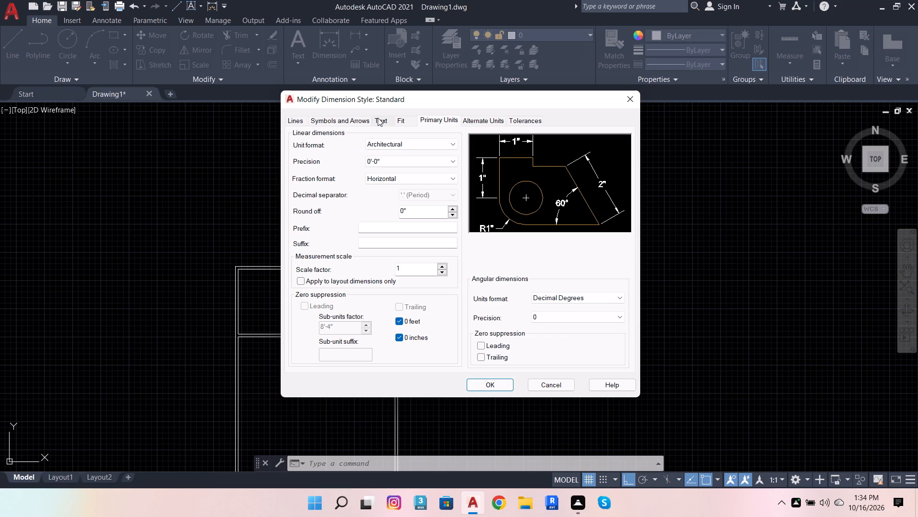
Set the dimension style's arrow size to 2" and its text height to 4".
{"action": "left_click", "coordinate": [361, 117]}
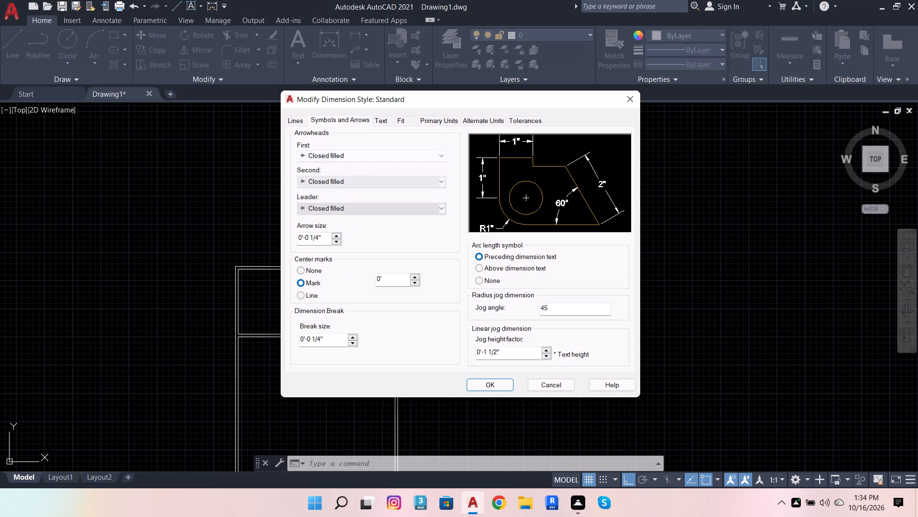
{"action": "left_click_drag", "start_coordinate": [323, 240], "coordinate": [233, 240]}
{"action": "key", "text": "2"}
{"action": "key", "text": "Return"}
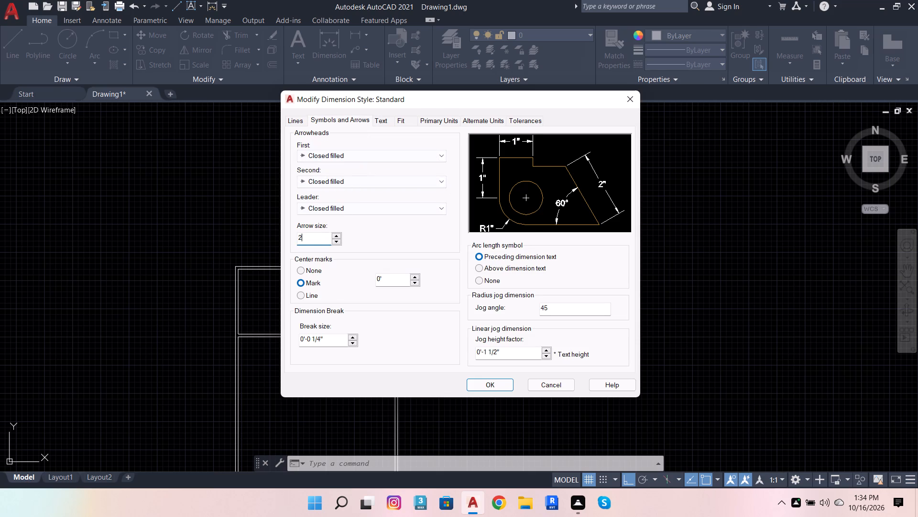
{"action": "left_click", "coordinate": [386, 123]}
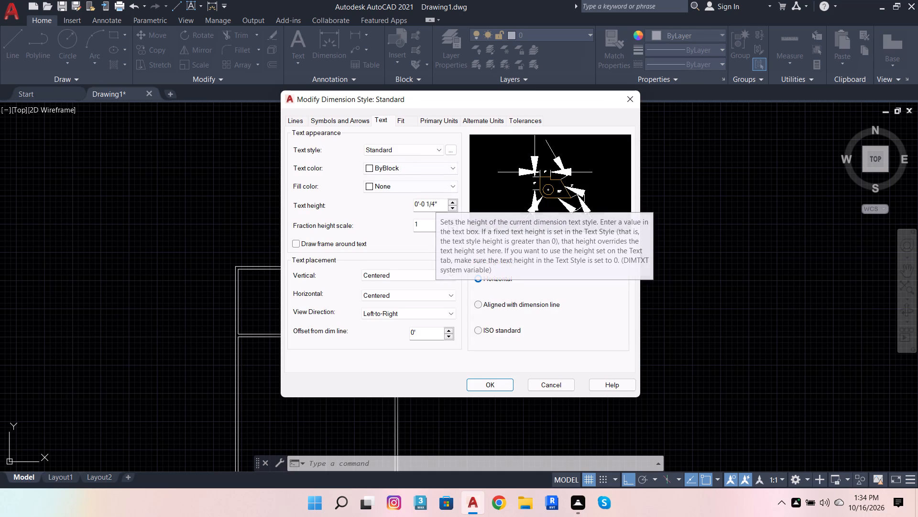
{"action": "left_click_drag", "start_coordinate": [438, 206], "coordinate": [404, 213]}
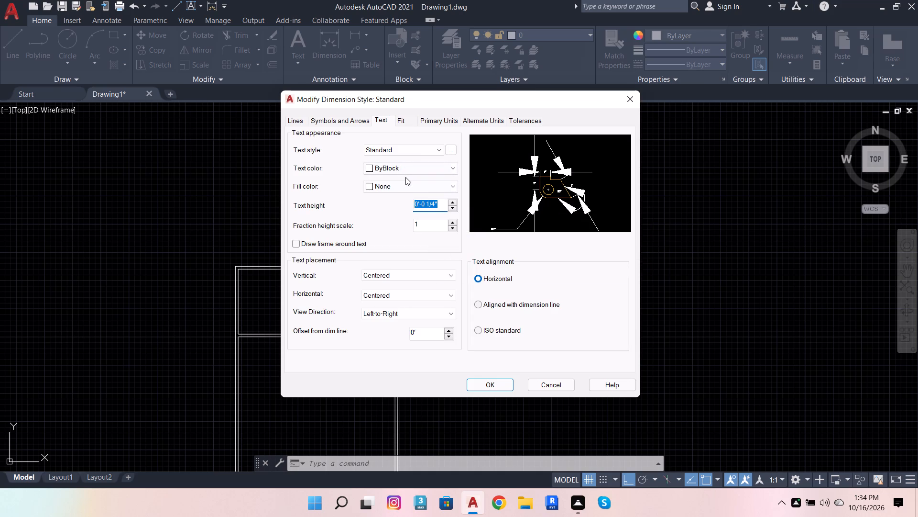
{"action": "key", "text": "4"}
{"action": "key", "text": "Return"}
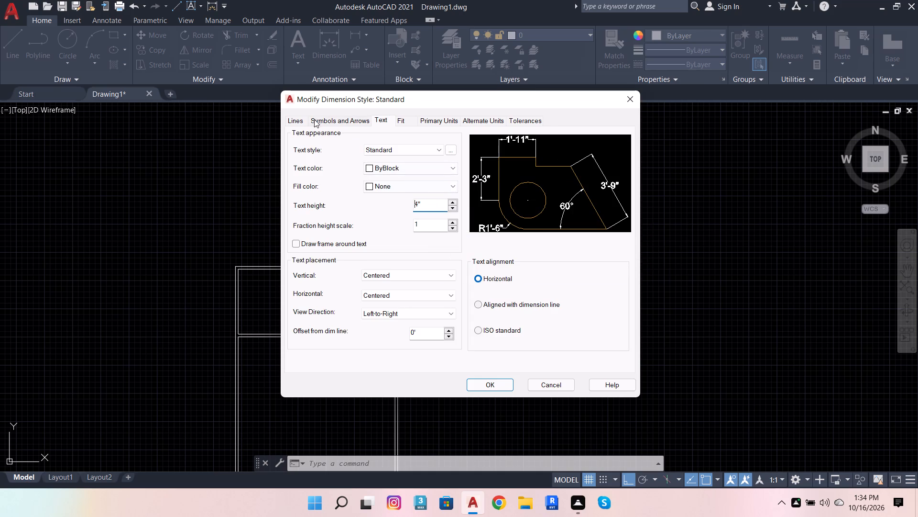
Align the dimension text with the dimension line, apply the style changes and make the Standard style current.
{"action": "left_click", "coordinate": [301, 124]}
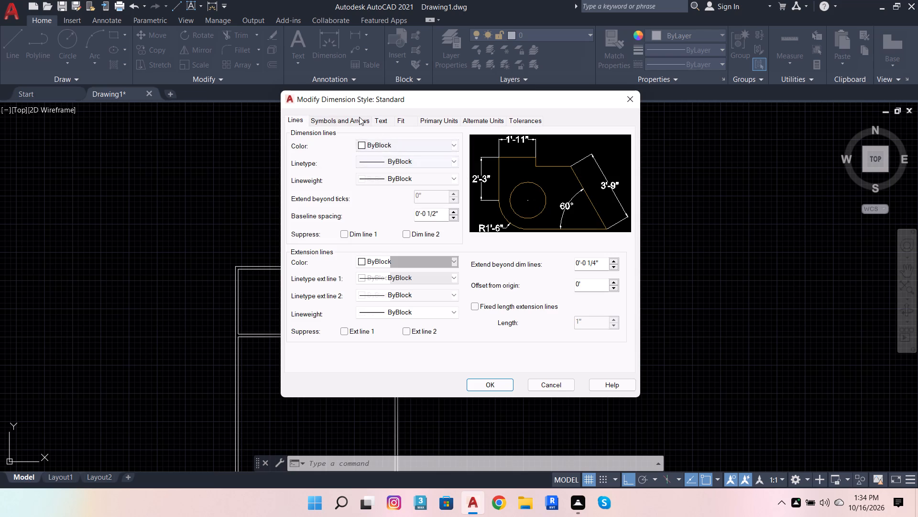
{"action": "left_click", "coordinate": [359, 117]}
{"action": "left_click", "coordinate": [393, 124]}
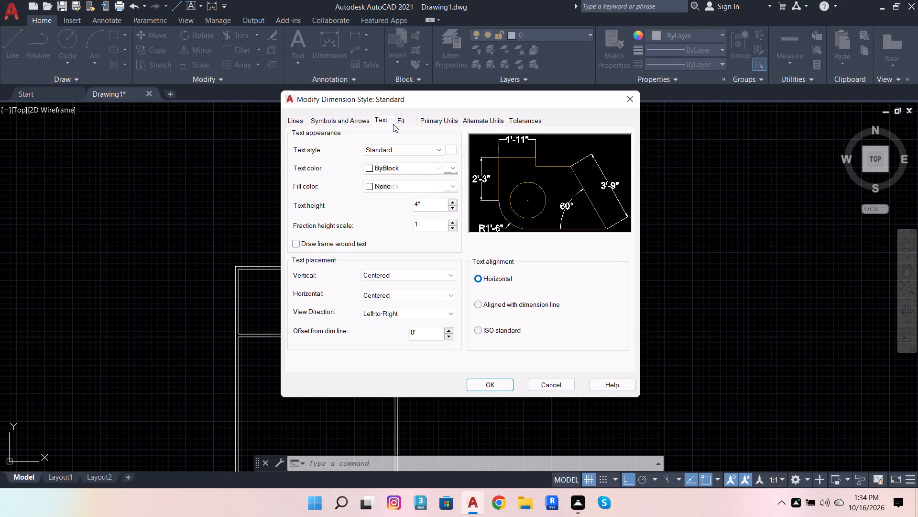
{"action": "left_click", "coordinate": [478, 303]}
{"action": "left_click", "coordinate": [493, 382]}
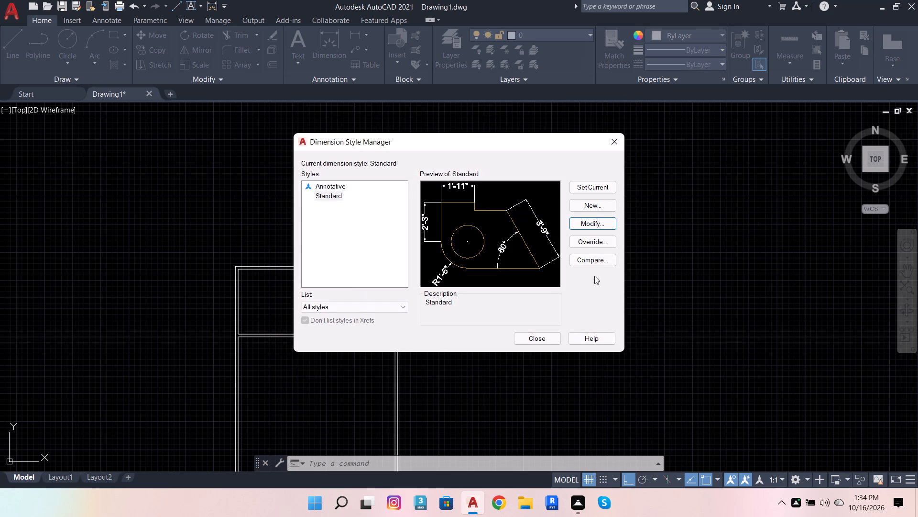
{"action": "left_click", "coordinate": [606, 189]}
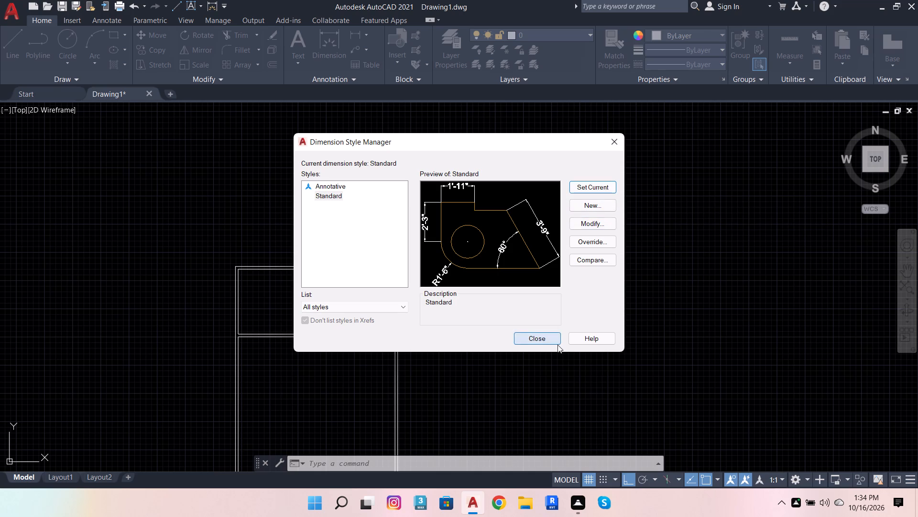
{"action": "left_click", "coordinate": [557, 345]}
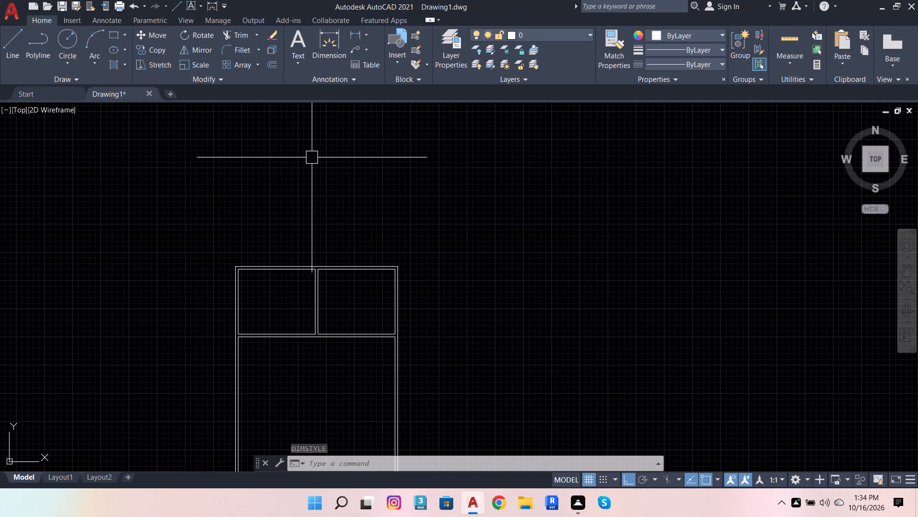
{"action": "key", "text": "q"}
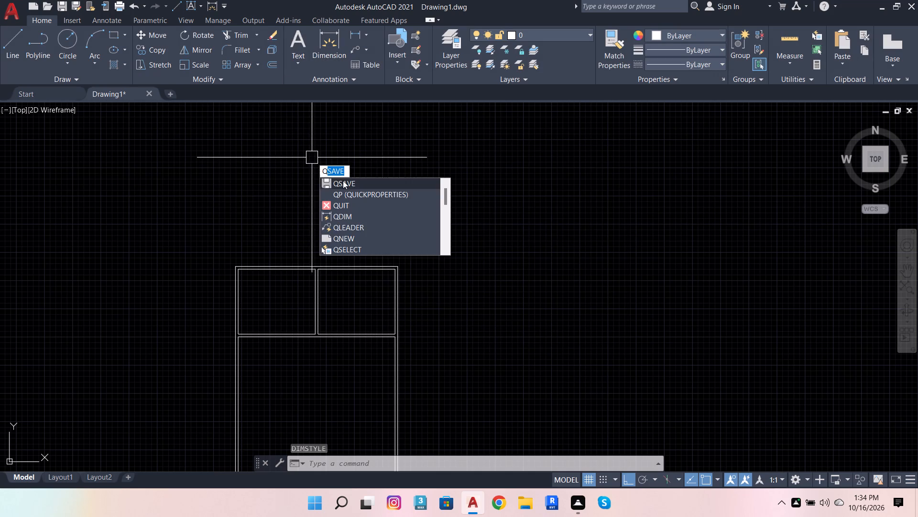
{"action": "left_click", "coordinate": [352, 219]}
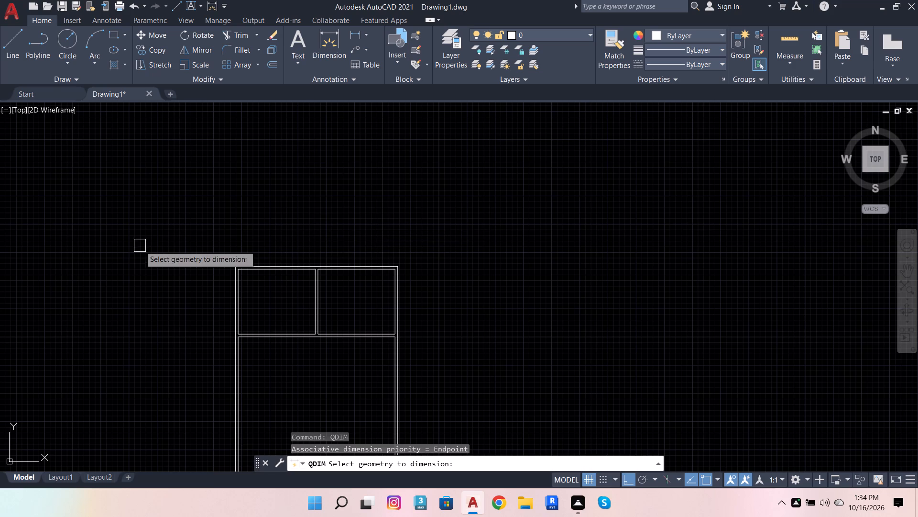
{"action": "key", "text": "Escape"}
Quick-dimension the inner top wall lines of the two upper rooms as a continuous chain placed above the floor plan.
{"action": "left_click", "coordinate": [154, 217]}
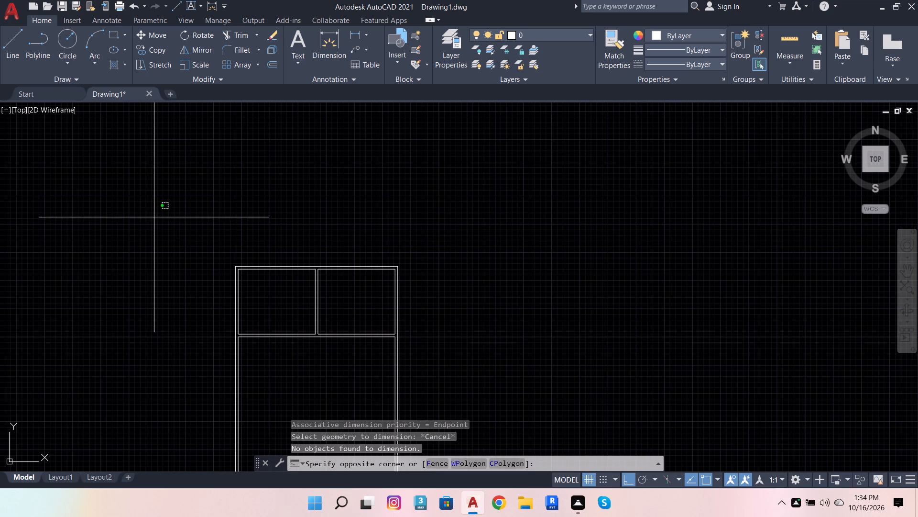
{"action": "left_click_drag", "start_coordinate": [496, 285], "coordinate": [492, 282]}
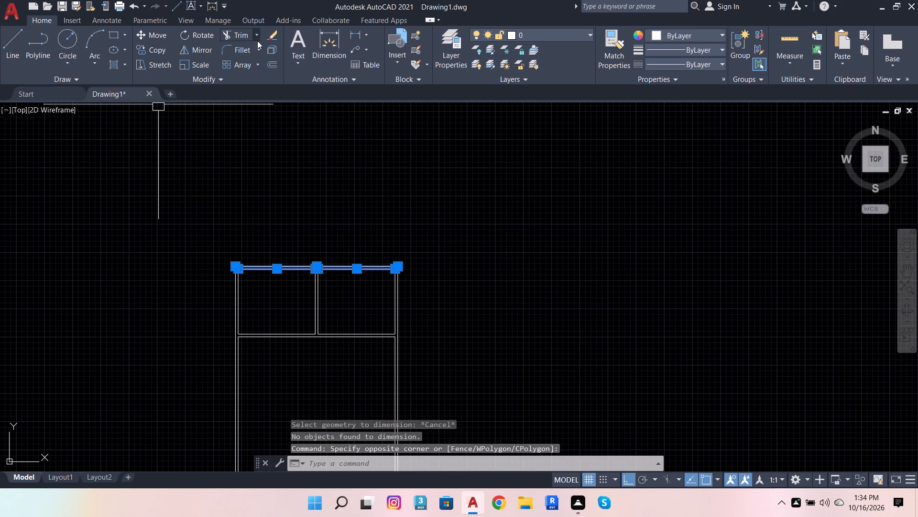
{"action": "scroll", "coordinate": [306, 256], "scroll_direction": "up", "scroll_amount": 3}
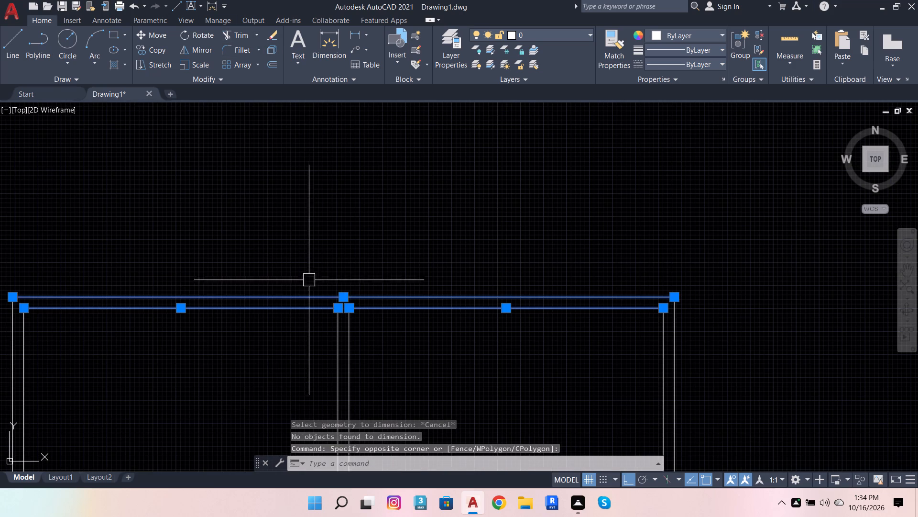
{"action": "left_click", "coordinate": [306, 292]}
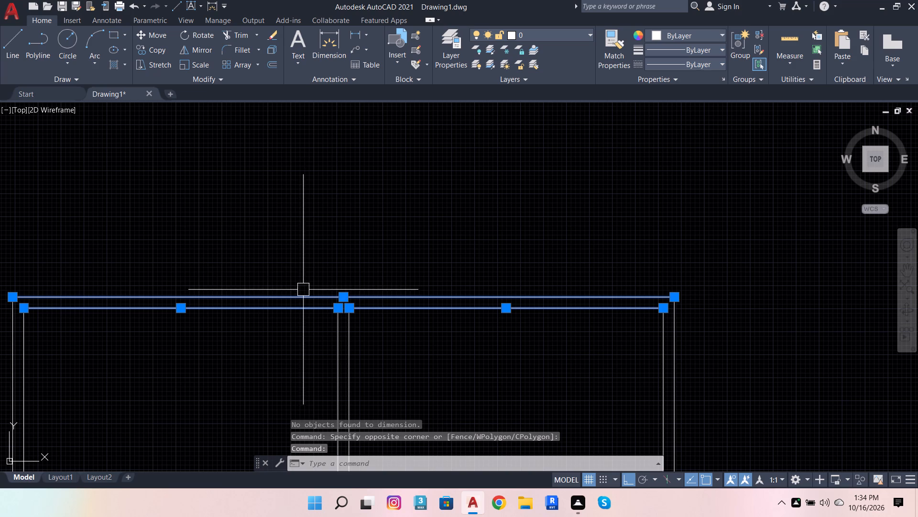
{"action": "left_click", "coordinate": [298, 293], "text": "shift"}
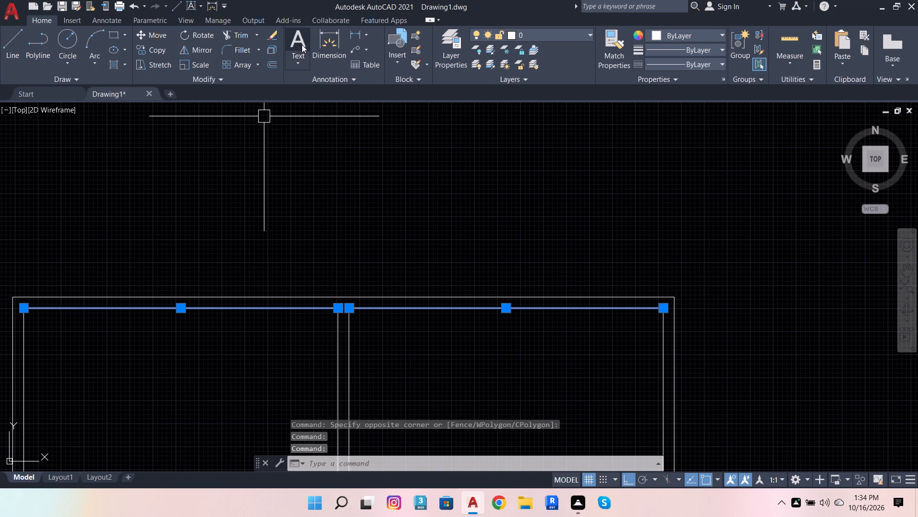
{"action": "scroll", "coordinate": [299, 204], "scroll_direction": "down", "scroll_amount": 2}
{"action": "scroll", "coordinate": [243, 253], "scroll_direction": "up", "scroll_amount": 3}
{"action": "scroll", "coordinate": [223, 215], "scroll_direction": "down", "scroll_amount": 2}
{"action": "left_click", "coordinate": [68, 177]}
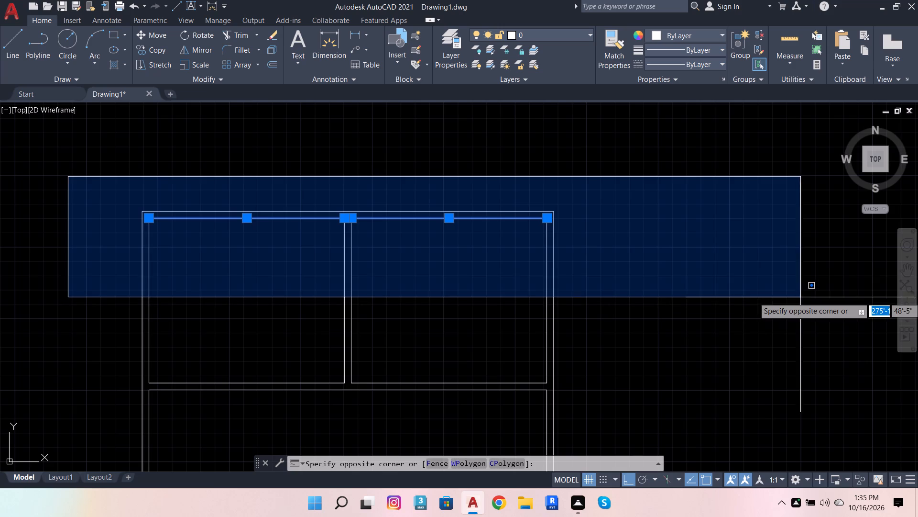
{"action": "left_click", "coordinate": [773, 264]}
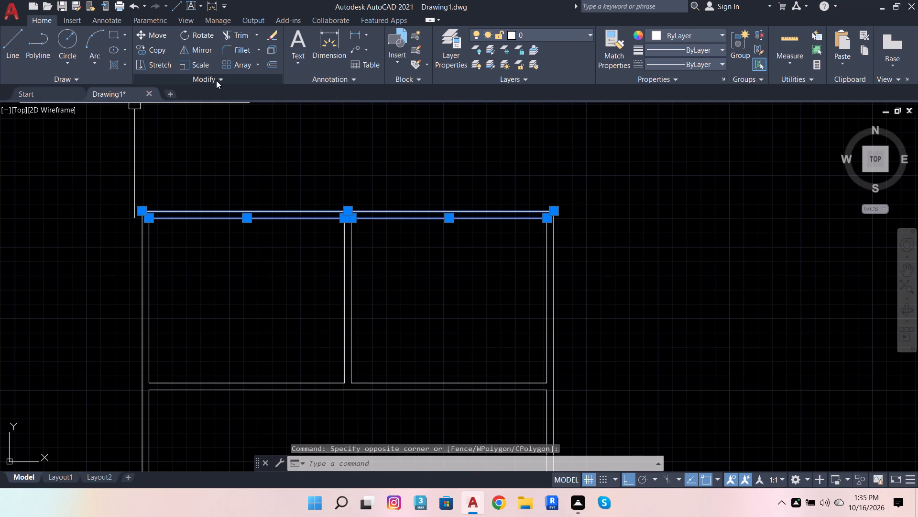
{"action": "scroll", "coordinate": [260, 200], "scroll_direction": "up", "scroll_amount": 2}
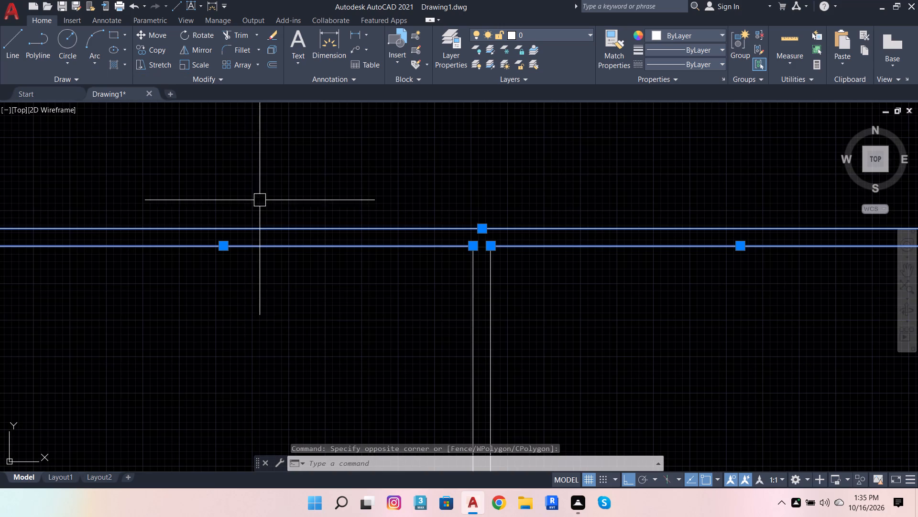
{"action": "left_click", "coordinate": [272, 232], "text": "shift"}
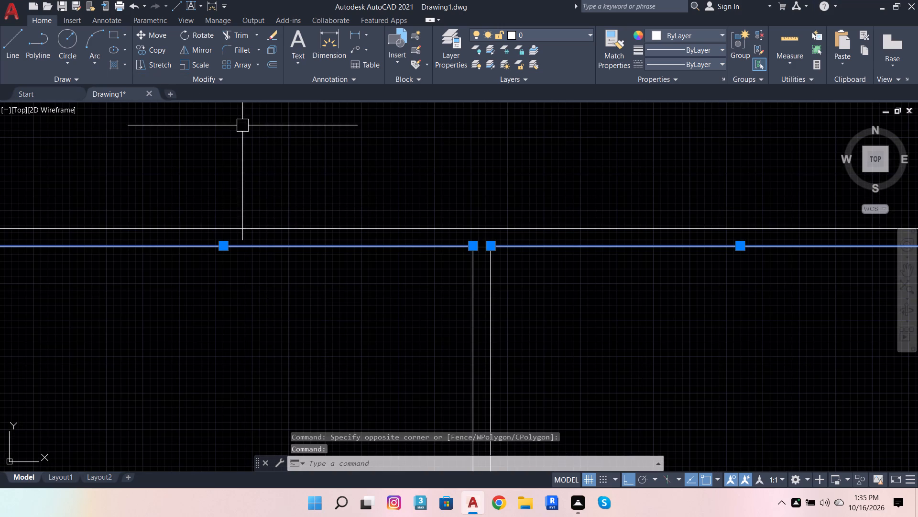
{"action": "scroll", "coordinate": [217, 230], "scroll_direction": "down", "scroll_amount": 2}
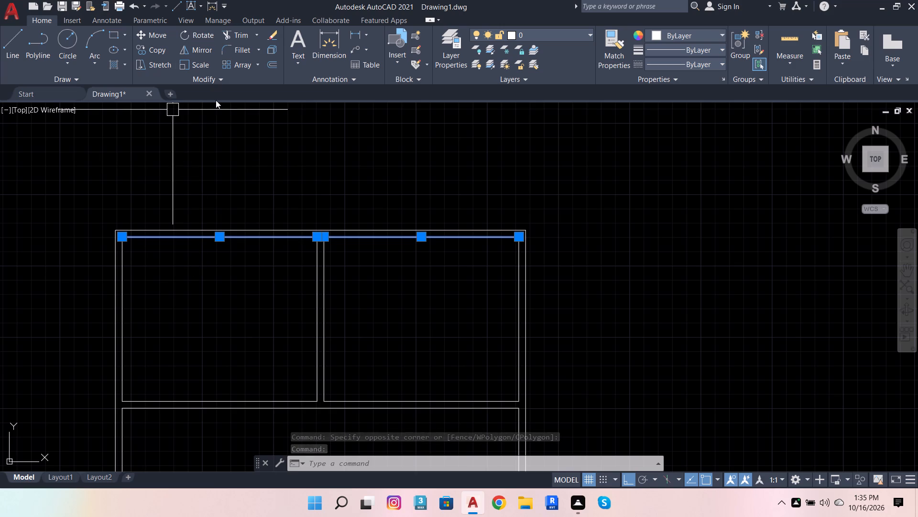
{"action": "key", "text": "d"}
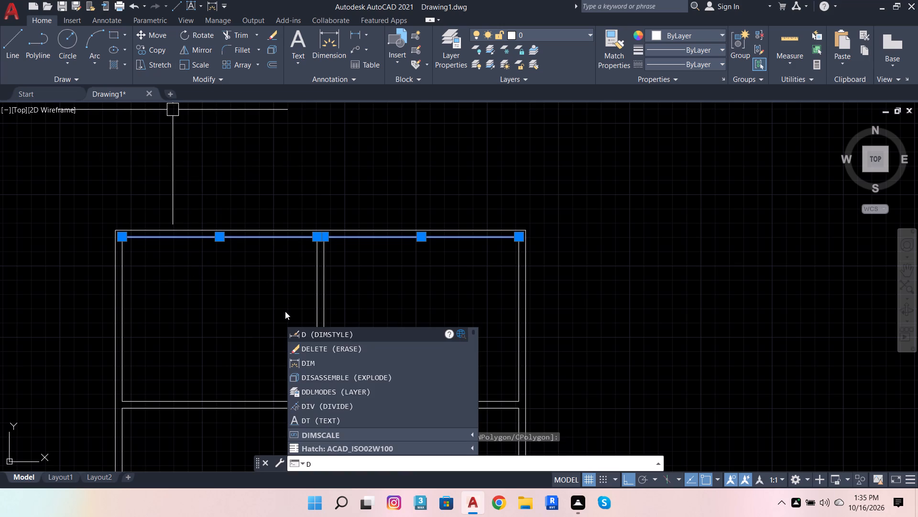
{"action": "key", "text": "Escape"}
{"action": "key", "text": "q"}
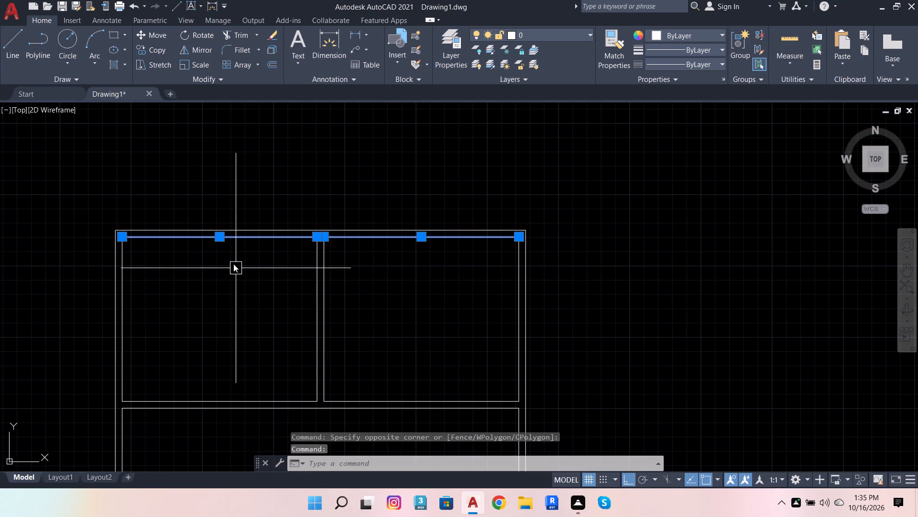
{"action": "left_click", "coordinate": [287, 323]}
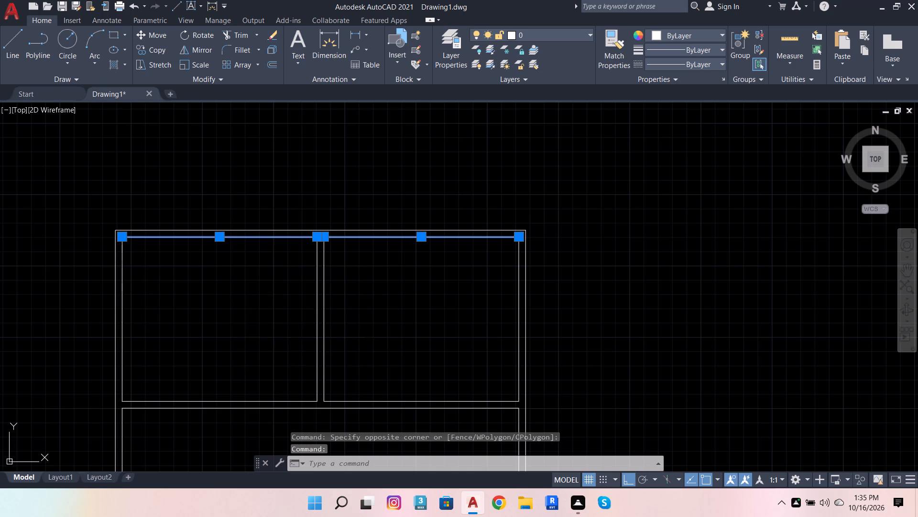
{"action": "left_click", "coordinate": [130, 184]}
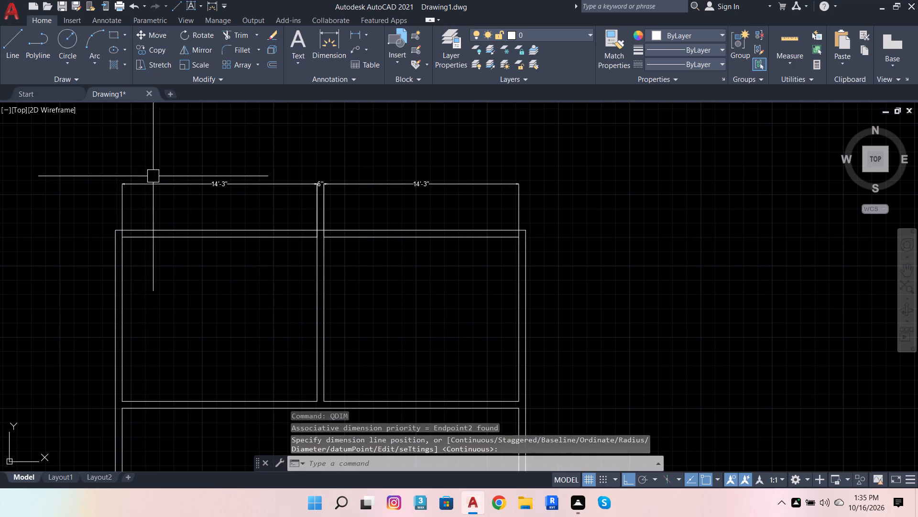
Examine the new dimension chain above the two upper rooms and how it reads against the whole floor plan.
{"action": "scroll", "coordinate": [153, 176], "scroll_direction": "up", "scroll_amount": 3}
{"action": "scroll", "coordinate": [154, 178], "scroll_direction": "down", "scroll_amount": 3}
{"action": "scroll", "coordinate": [412, 204], "scroll_direction": "up", "scroll_amount": 2}
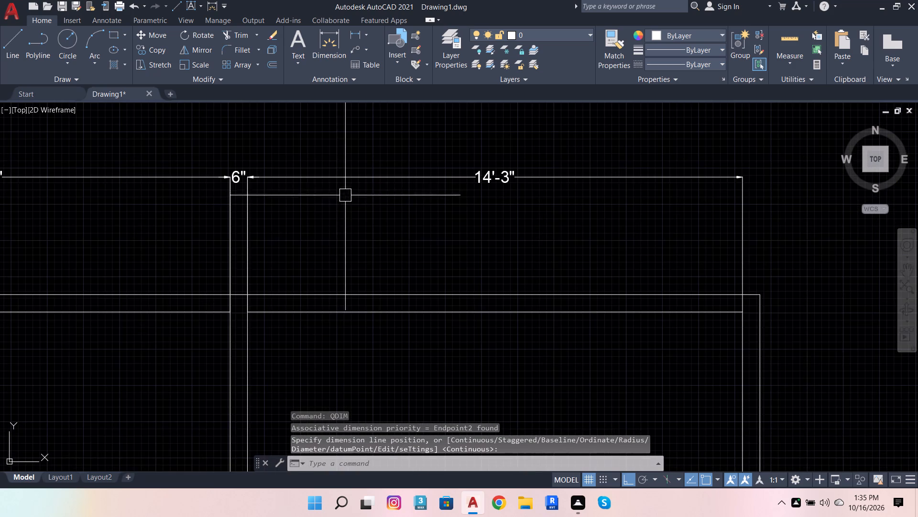
{"action": "scroll", "coordinate": [345, 196], "scroll_direction": "down", "scroll_amount": 1}
{"action": "scroll", "coordinate": [307, 242], "scroll_direction": "down", "scroll_amount": 2}
{"action": "scroll", "coordinate": [184, 241], "scroll_direction": "up", "scroll_amount": 2}
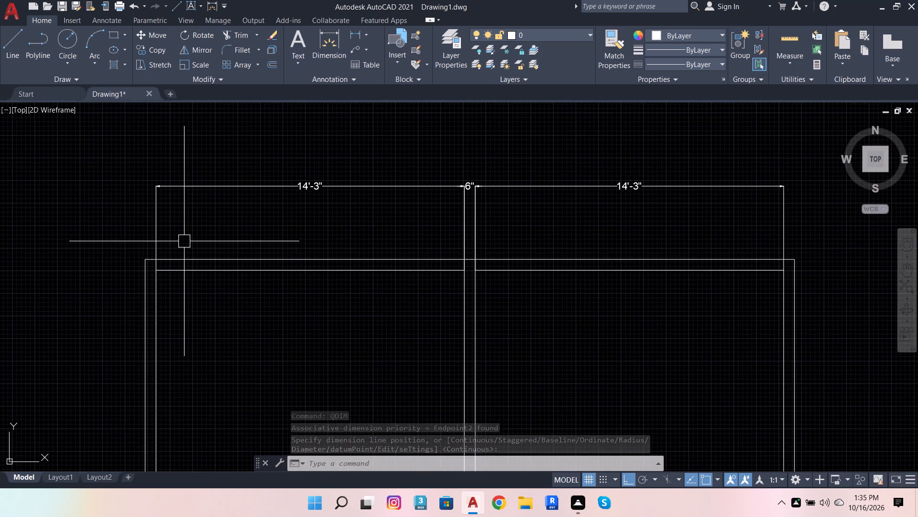
{"action": "scroll", "coordinate": [184, 241], "scroll_direction": "down", "scroll_amount": 2}
{"action": "scroll", "coordinate": [146, 262], "scroll_direction": "up", "scroll_amount": 3}
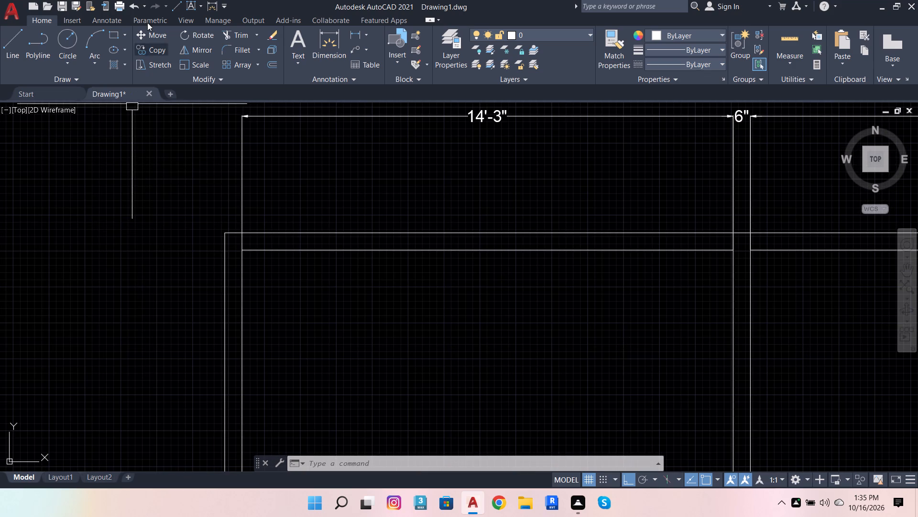
{"action": "scroll", "coordinate": [302, 174], "scroll_direction": "down", "scroll_amount": 2}
{"action": "scroll", "coordinate": [344, 163], "scroll_direction": "up", "scroll_amount": 2}
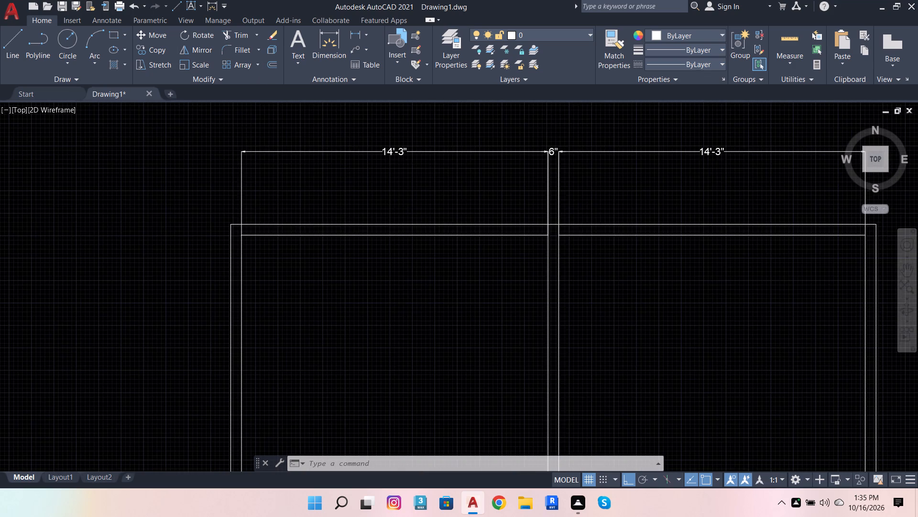
{"action": "key", "text": "Escape"}
{"action": "key", "text": "Escape"}
{"action": "key", "text": "Escape"}
{"action": "key", "text": "Escape"}
{"action": "key", "text": "Escape"}
{"action": "scroll", "coordinate": [366, 191], "scroll_direction": "down", "scroll_amount": 1}
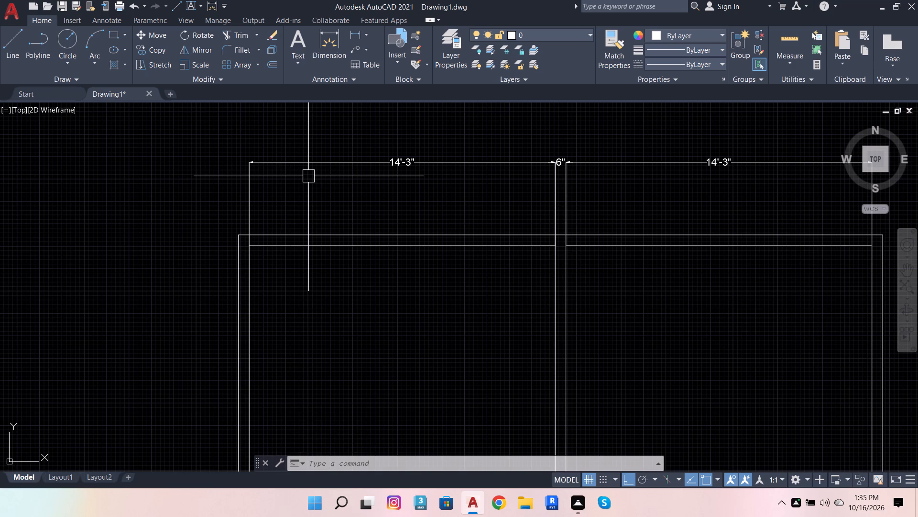
{"action": "scroll", "coordinate": [305, 181], "scroll_direction": "down", "scroll_amount": 4}
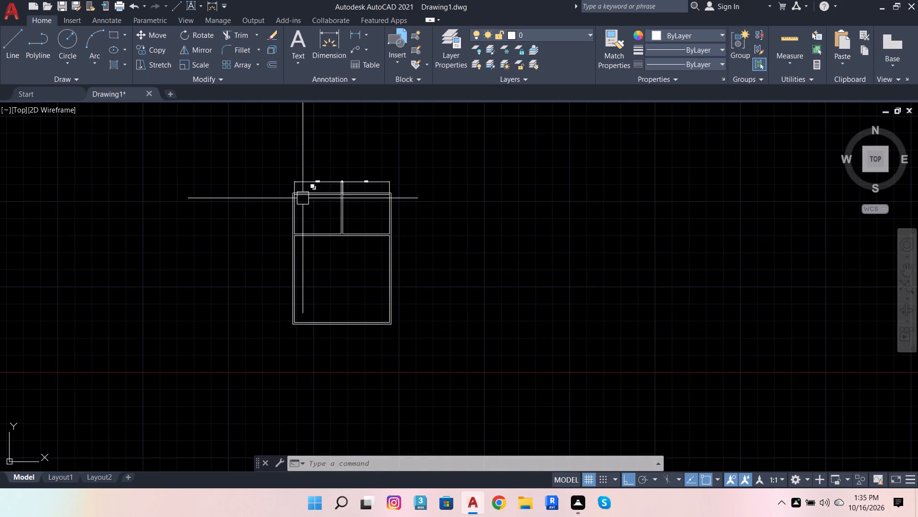
{"action": "scroll", "coordinate": [325, 213], "scroll_direction": "up", "scroll_amount": 3}
{"action": "scroll", "coordinate": [325, 213], "scroll_direction": "down", "scroll_amount": 1}
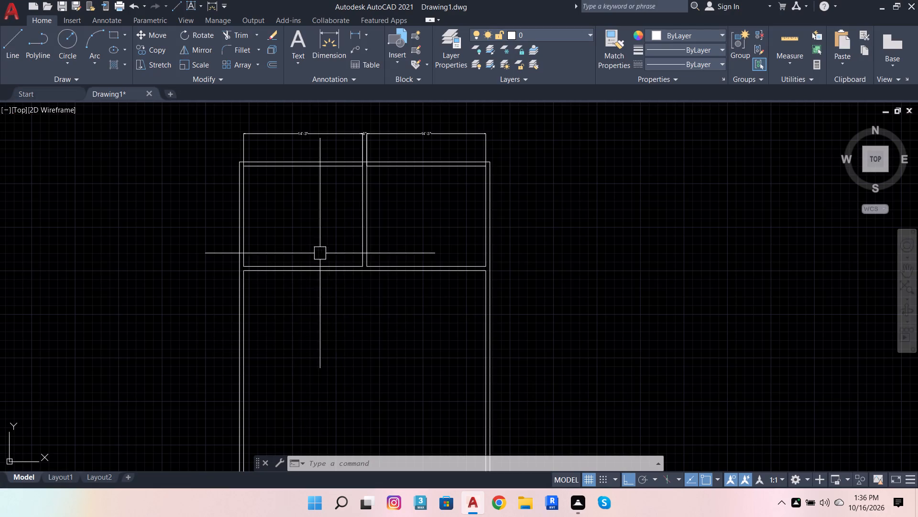
Offset the lower line of the wall below the two upper rooms by 7'6" down into the large room.
{"action": "scroll", "coordinate": [322, 277], "scroll_direction": "up", "scroll_amount": 2}
{"action": "left_click", "coordinate": [326, 265]}
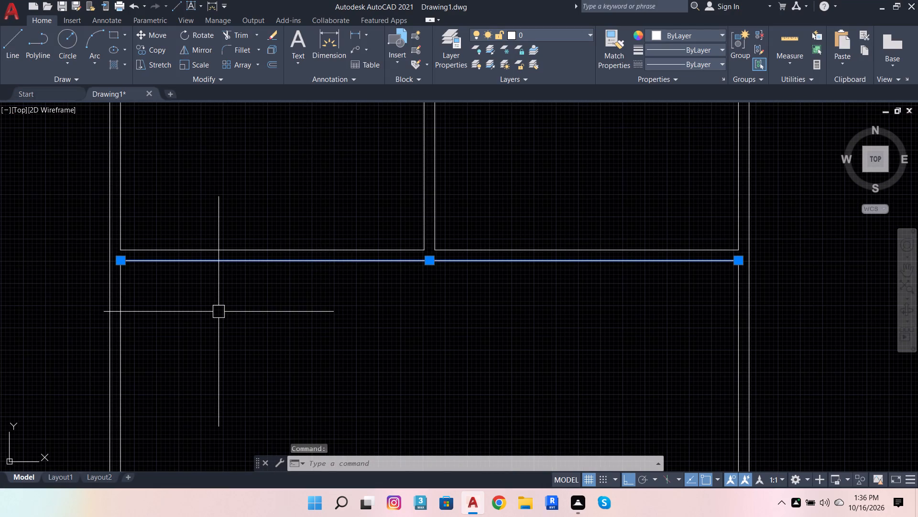
{"action": "type", "text": "O"}
{"action": "key", "text": "space"}
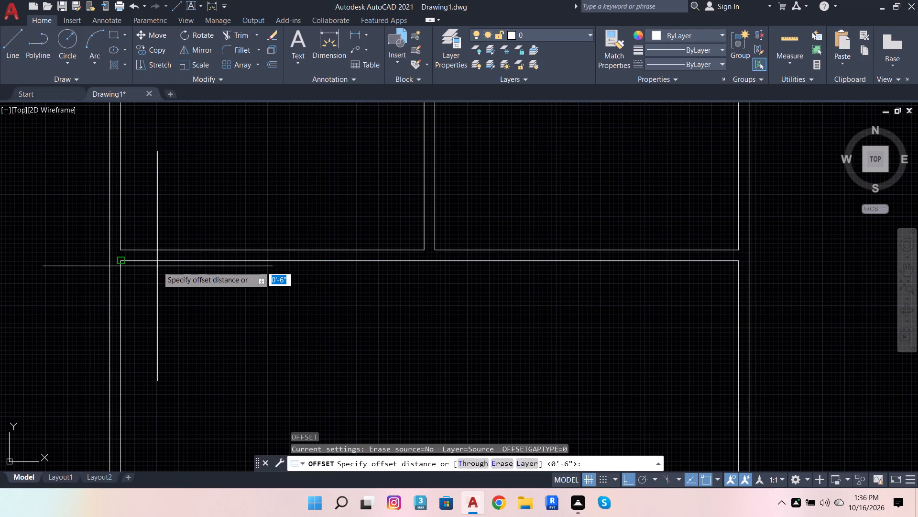
{"action": "left_click", "coordinate": [115, 260]}
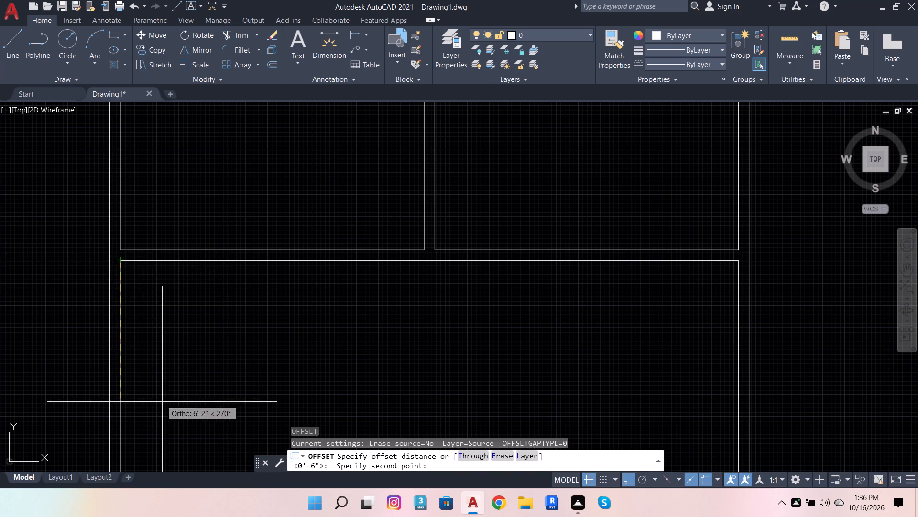
{"action": "scroll", "coordinate": [224, 340], "scroll_direction": "down", "scroll_amount": 4}
{"action": "scroll", "coordinate": [201, 394], "scroll_direction": "up", "scroll_amount": 4}
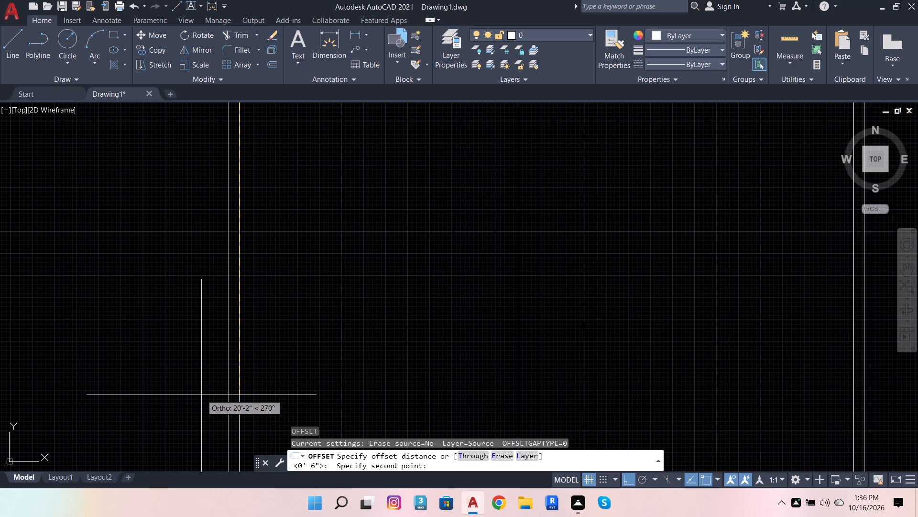
{"action": "scroll", "coordinate": [100, 250], "scroll_direction": "down", "scroll_amount": 4}
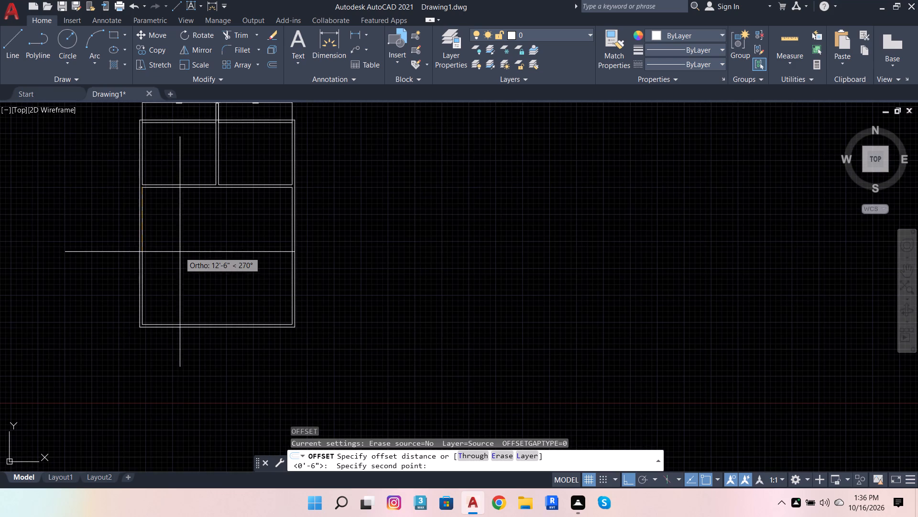
{"action": "scroll", "coordinate": [180, 252], "scroll_direction": "up", "scroll_amount": 2}
{"action": "scroll", "coordinate": [188, 271], "scroll_direction": "down", "scroll_amount": 2}
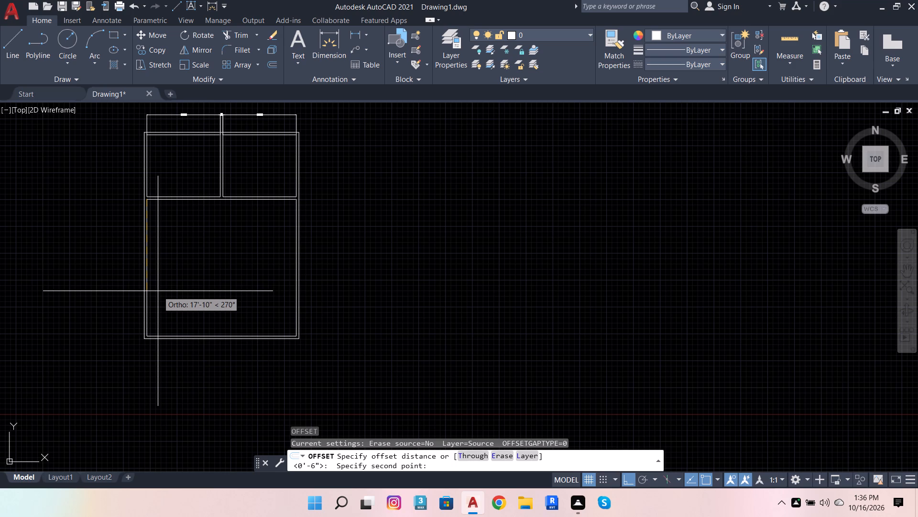
{"action": "type", "text": "7'6"}
{"action": "key", "text": "Return"}
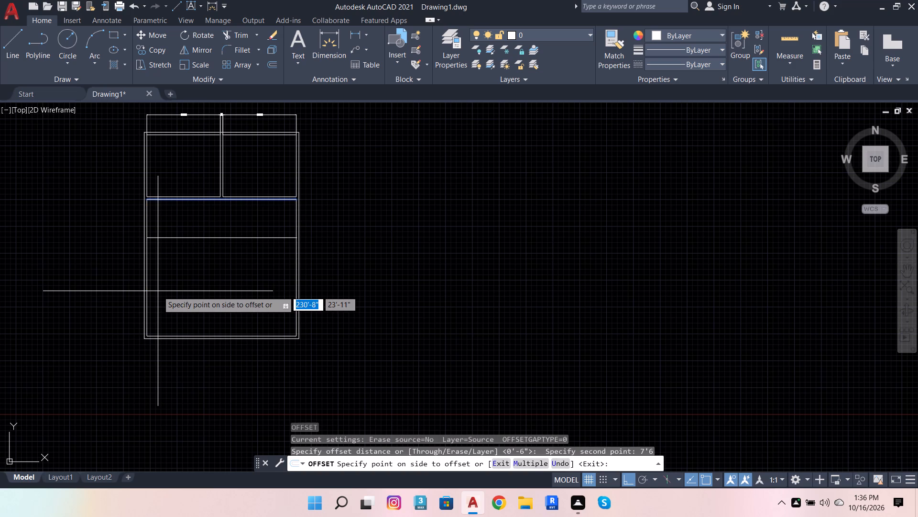
{"action": "left_click", "coordinate": [158, 291]}
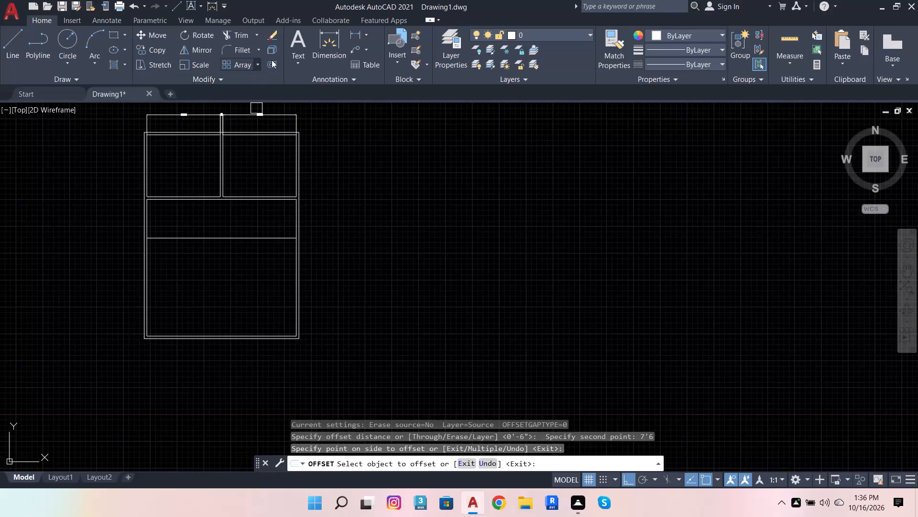
Offset the new horizontal line 6" downward to form the second face of the partition wall.
{"action": "left_click", "coordinate": [272, 60]}
{"action": "scroll", "coordinate": [138, 258], "scroll_direction": "up", "scroll_amount": 2}
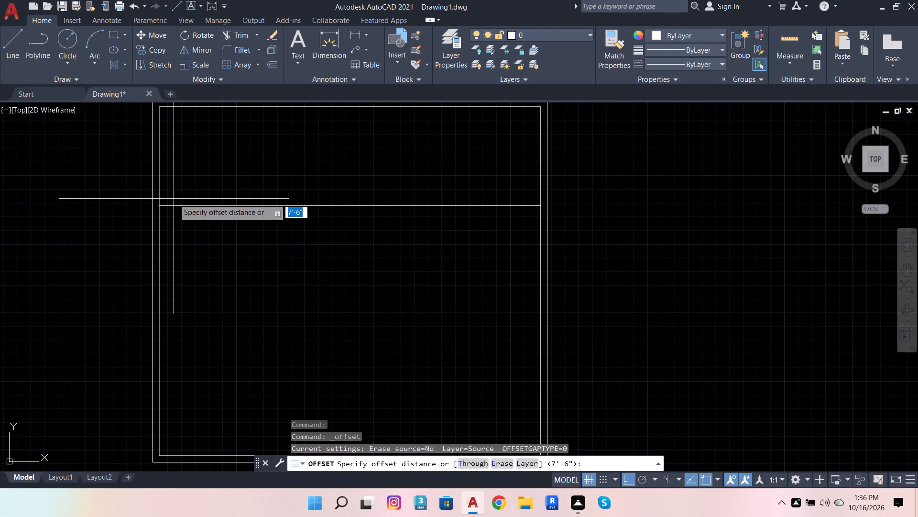
{"action": "left_click", "coordinate": [169, 202]}
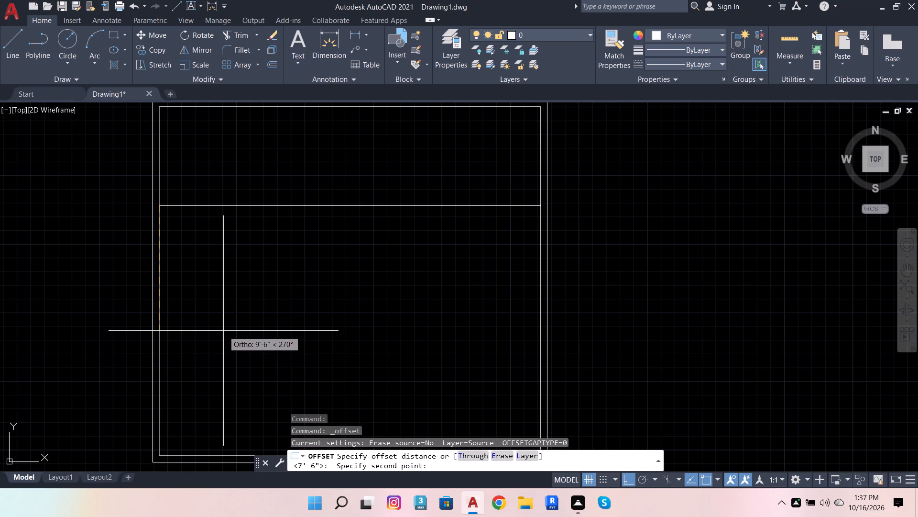
{"action": "key", "text": "6"}
{"action": "key", "text": "Return"}
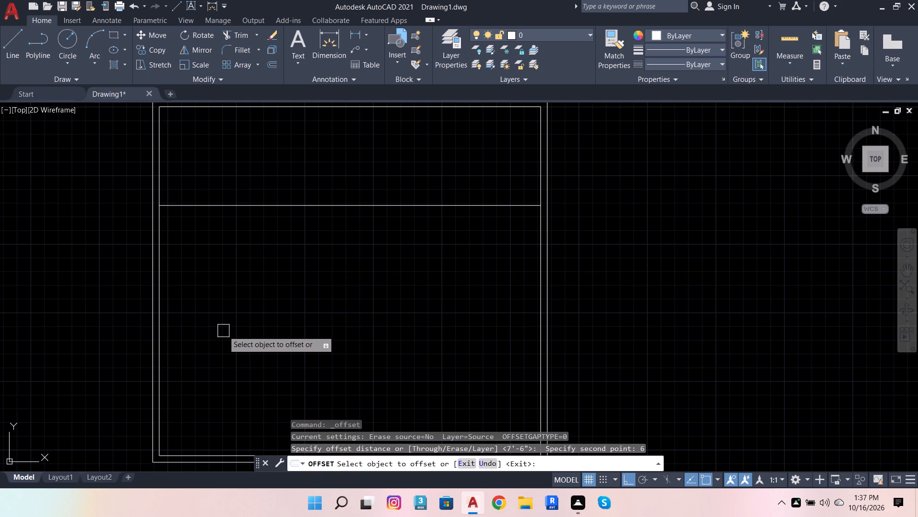
{"action": "left_click", "coordinate": [257, 205]}
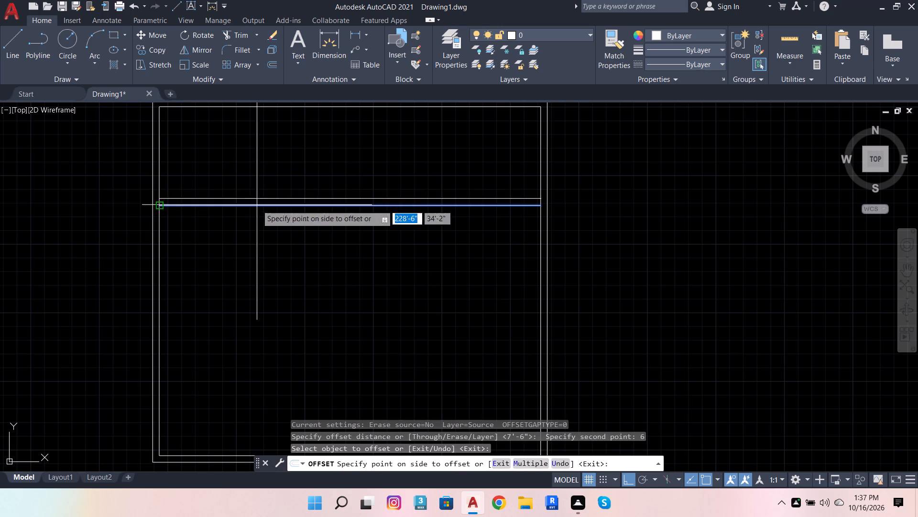
{"action": "left_click", "coordinate": [257, 301]}
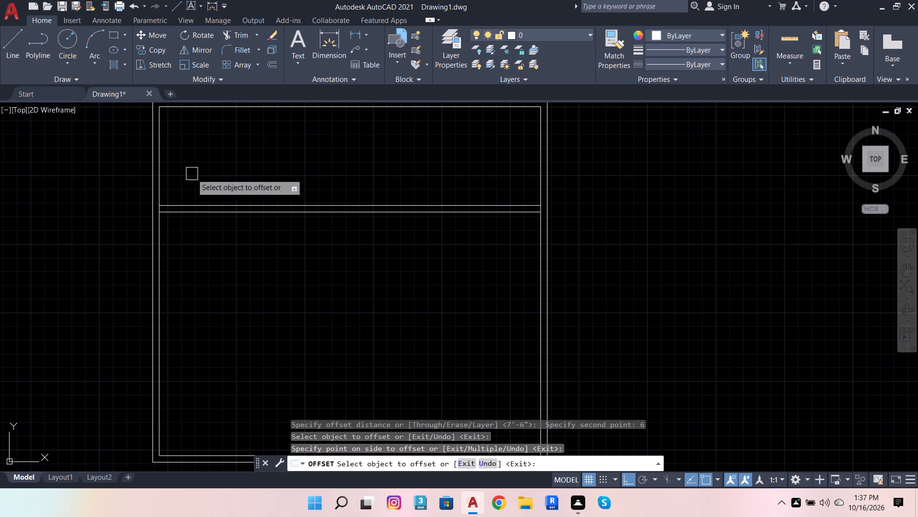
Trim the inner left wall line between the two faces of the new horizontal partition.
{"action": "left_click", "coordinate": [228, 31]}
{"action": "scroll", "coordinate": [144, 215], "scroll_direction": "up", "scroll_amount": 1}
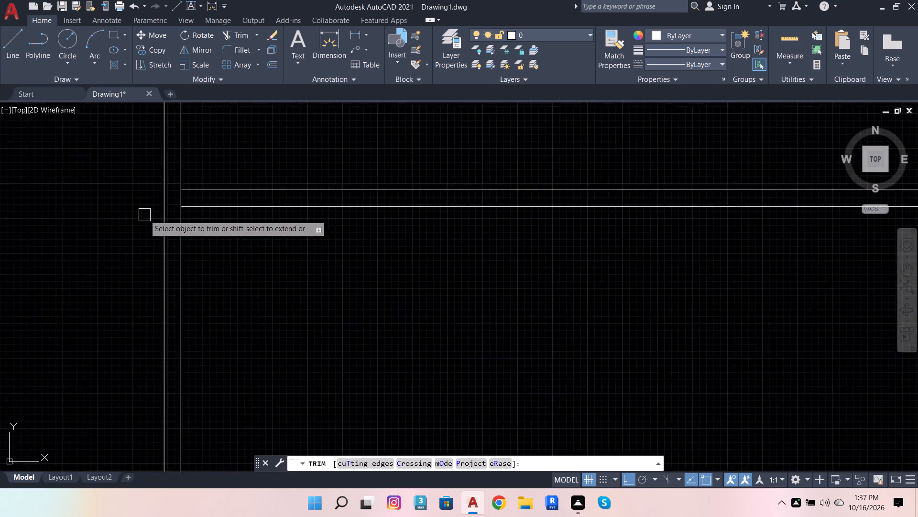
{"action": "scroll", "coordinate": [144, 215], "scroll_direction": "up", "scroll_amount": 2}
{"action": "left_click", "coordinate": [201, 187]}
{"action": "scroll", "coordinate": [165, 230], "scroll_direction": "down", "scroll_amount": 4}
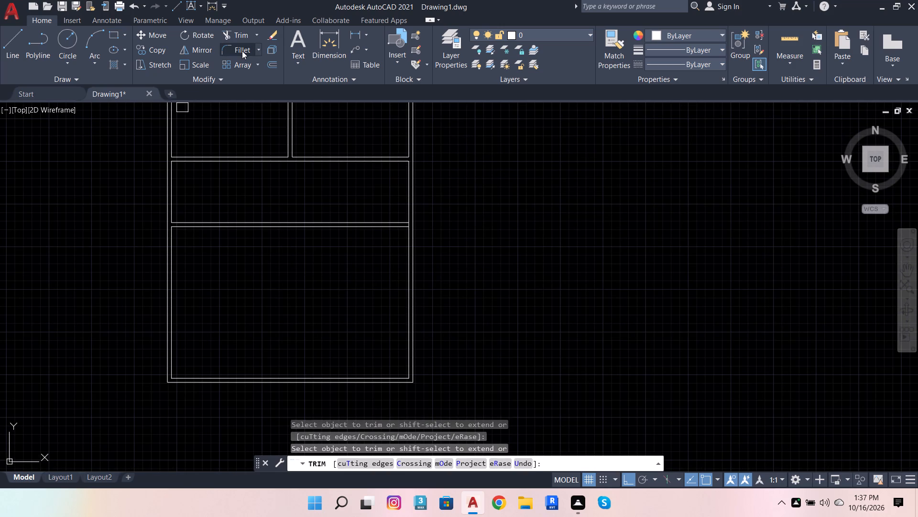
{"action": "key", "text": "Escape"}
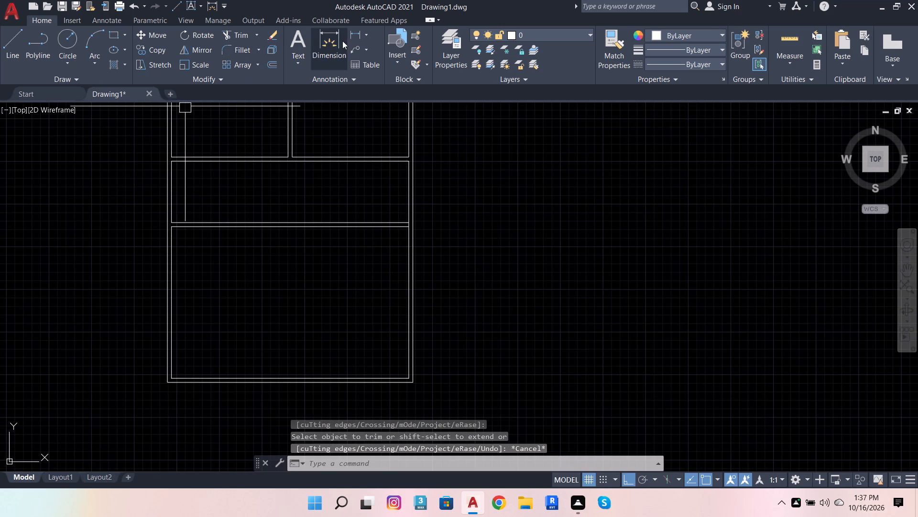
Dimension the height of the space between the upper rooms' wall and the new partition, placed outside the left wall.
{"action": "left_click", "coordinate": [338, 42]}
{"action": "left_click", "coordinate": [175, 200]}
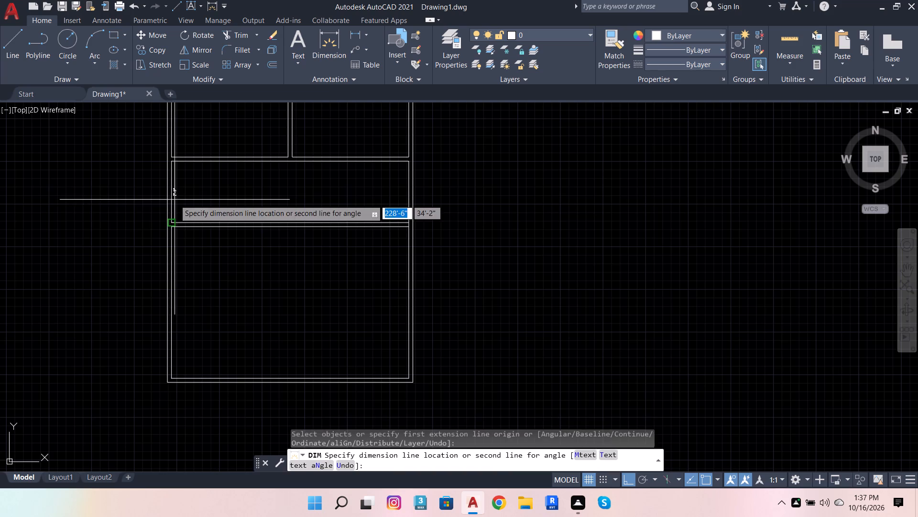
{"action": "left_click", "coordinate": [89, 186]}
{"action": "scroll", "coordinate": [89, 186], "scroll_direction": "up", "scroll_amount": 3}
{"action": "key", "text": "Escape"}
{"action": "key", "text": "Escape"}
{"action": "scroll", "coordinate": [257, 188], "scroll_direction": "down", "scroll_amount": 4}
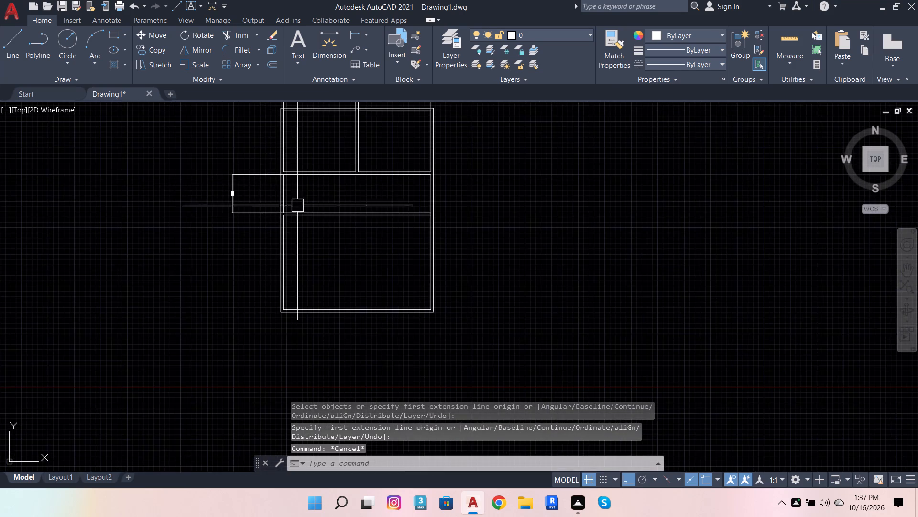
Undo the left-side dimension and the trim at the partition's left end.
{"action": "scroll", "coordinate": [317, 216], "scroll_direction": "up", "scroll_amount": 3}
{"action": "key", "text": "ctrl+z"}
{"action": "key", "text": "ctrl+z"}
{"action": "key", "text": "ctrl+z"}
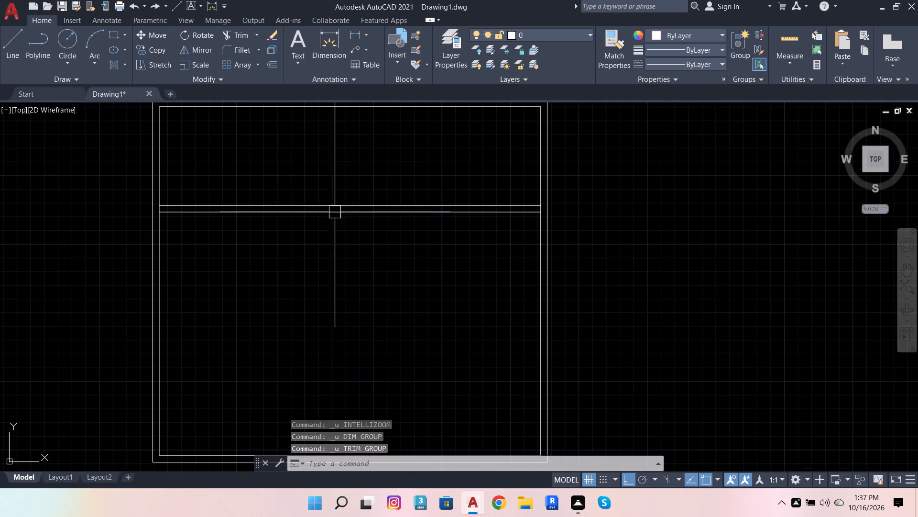
Undo both offsets that formed the 6" partition below the two upper rooms.
{"action": "left_click", "coordinate": [329, 216]}
{"action": "scroll", "coordinate": [385, 220], "scroll_direction": "down", "scroll_amount": 3}
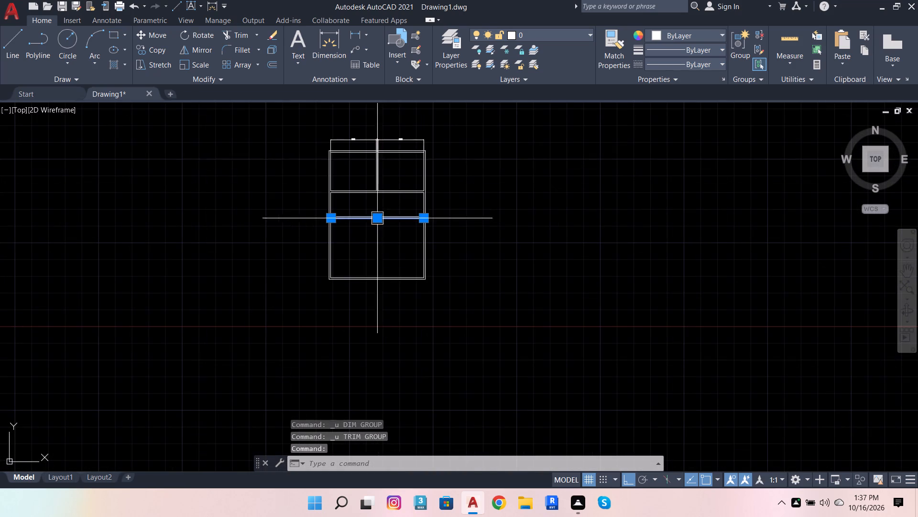
{"action": "key", "text": "Escape"}
{"action": "key", "text": "ctrl+z"}
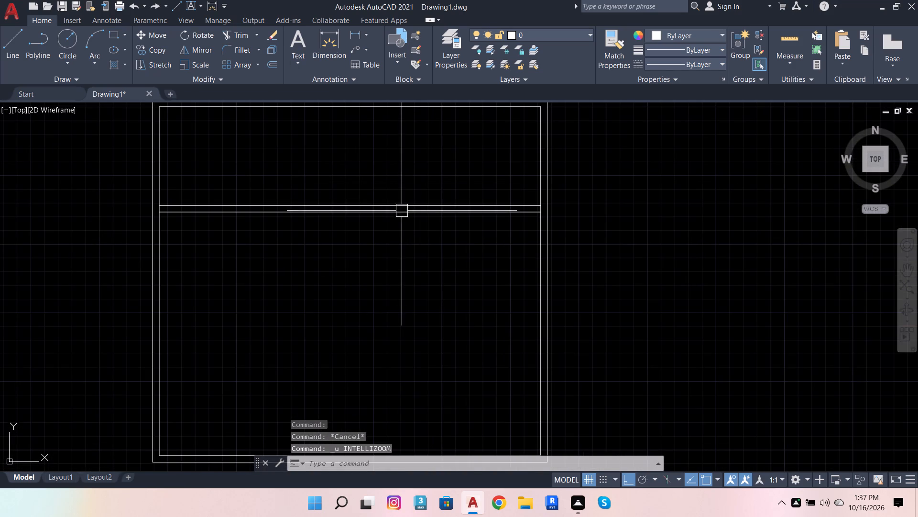
{"action": "key", "text": "ctrl+z"}
{"action": "key", "text": "ctrl+z"}
{"action": "scroll", "coordinate": [371, 209], "scroll_direction": "down", "scroll_amount": 1}
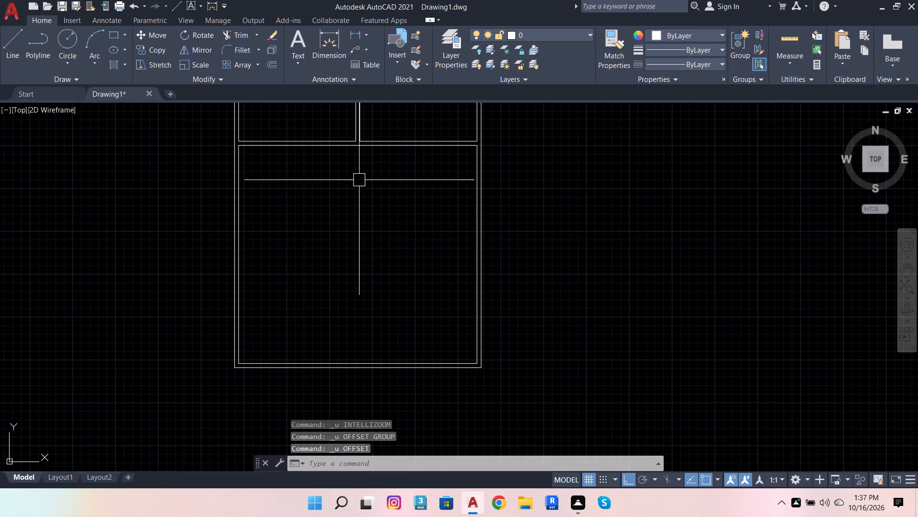
Offset the lower line of the wall below the two upper rooms by 5' down into the large room.
{"action": "scroll", "coordinate": [359, 150], "scroll_direction": "up", "scroll_amount": 1}
{"action": "left_click", "coordinate": [359, 148]}
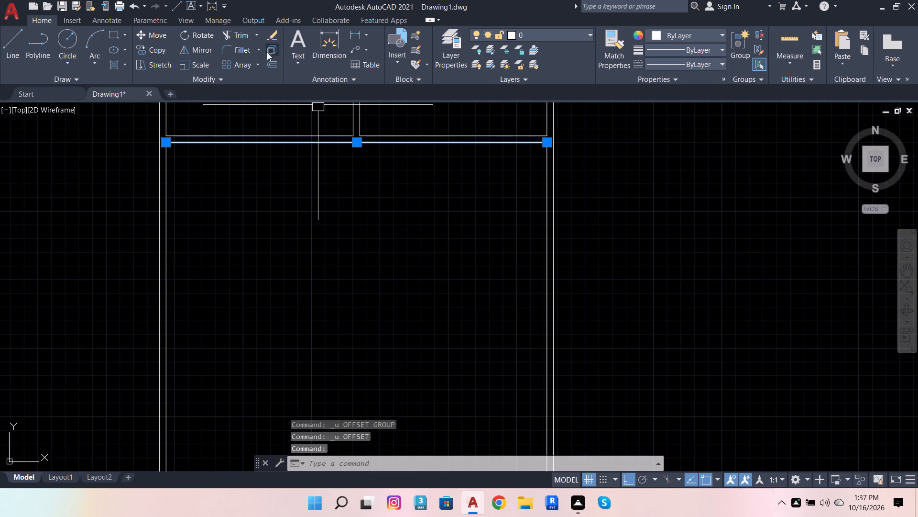
{"action": "left_click", "coordinate": [271, 62]}
{"action": "left_click", "coordinate": [189, 143]}
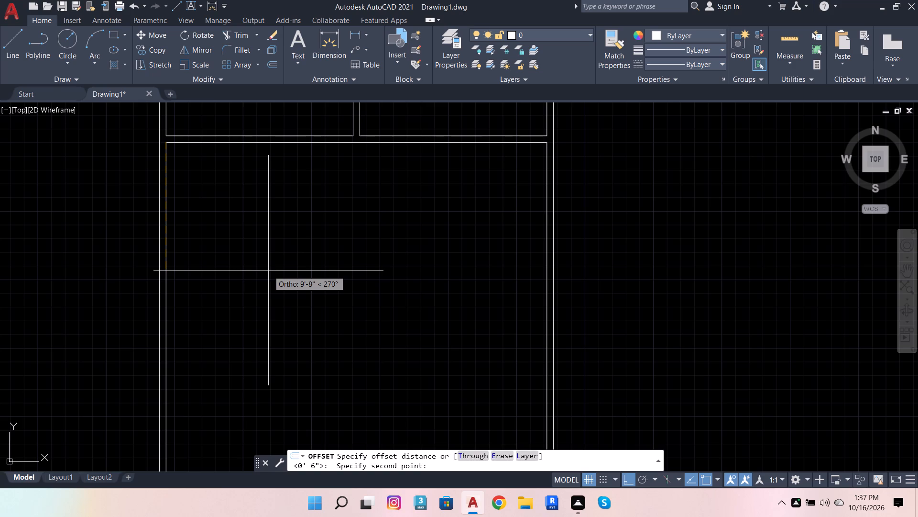
{"action": "type", "text": "5'"}
{"action": "key", "text": "Return"}
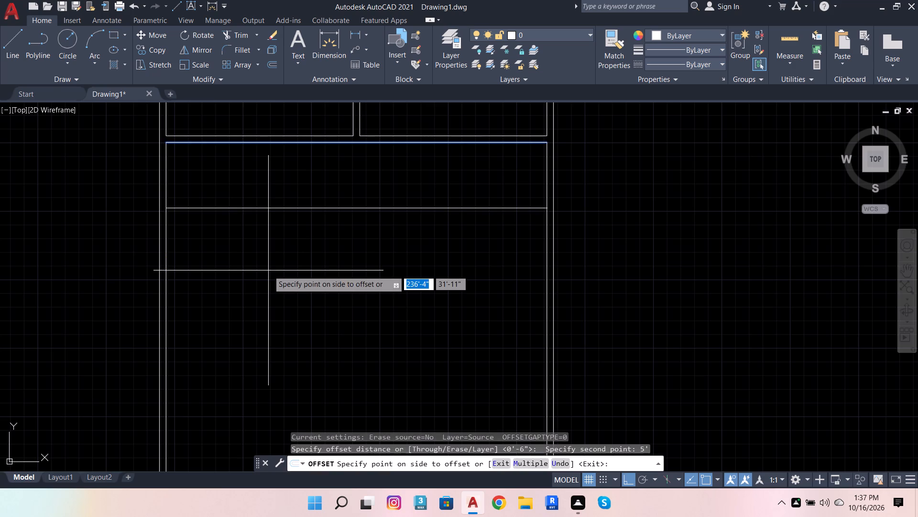
{"action": "left_click", "coordinate": [268, 270]}
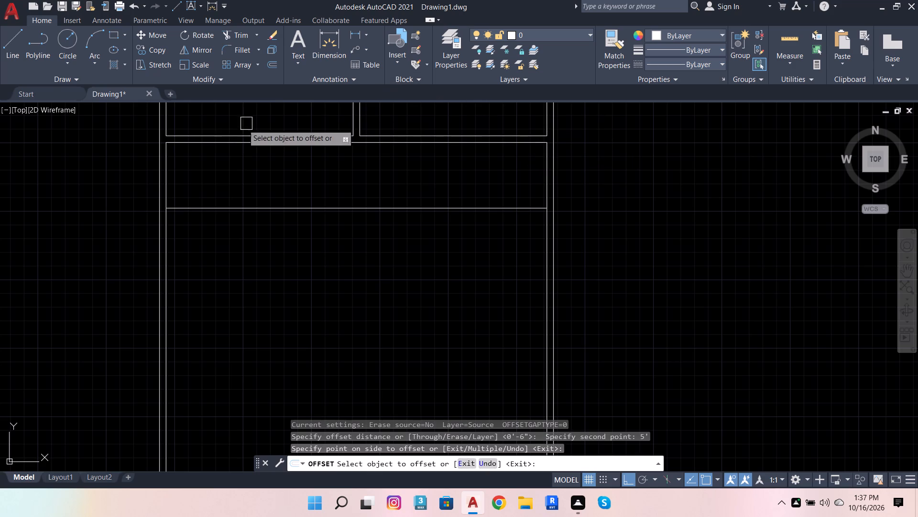
Offset the new horizontal line 6" downward to form the partition's second face.
{"action": "left_click", "coordinate": [276, 68]}
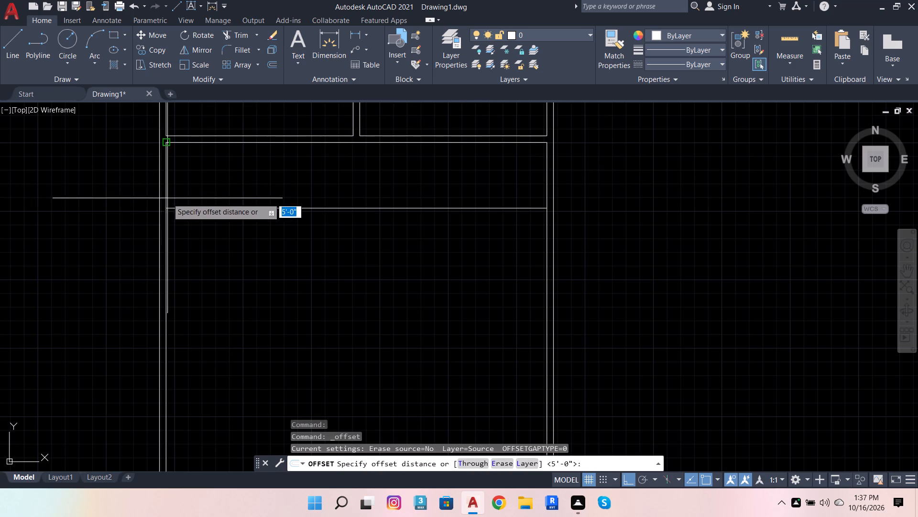
{"action": "left_click", "coordinate": [163, 208]}
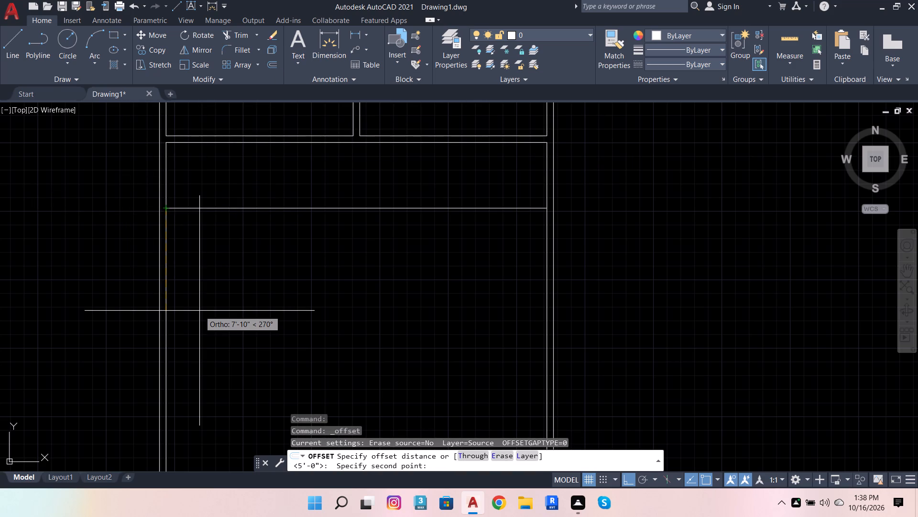
{"action": "key", "text": "6"}
{"action": "key", "text": "Return"}
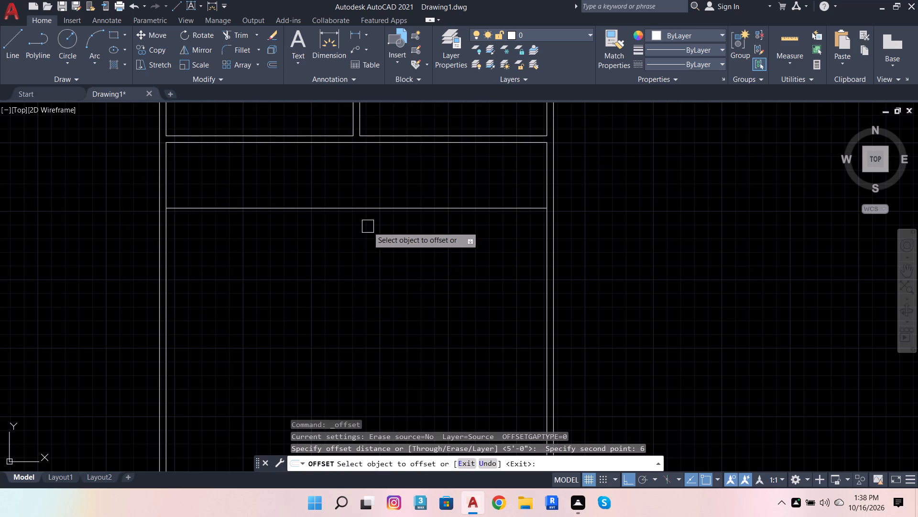
{"action": "left_click_drag", "start_coordinate": [404, 210], "coordinate": [384, 292]}
{"action": "double_click", "coordinate": [391, 344]}
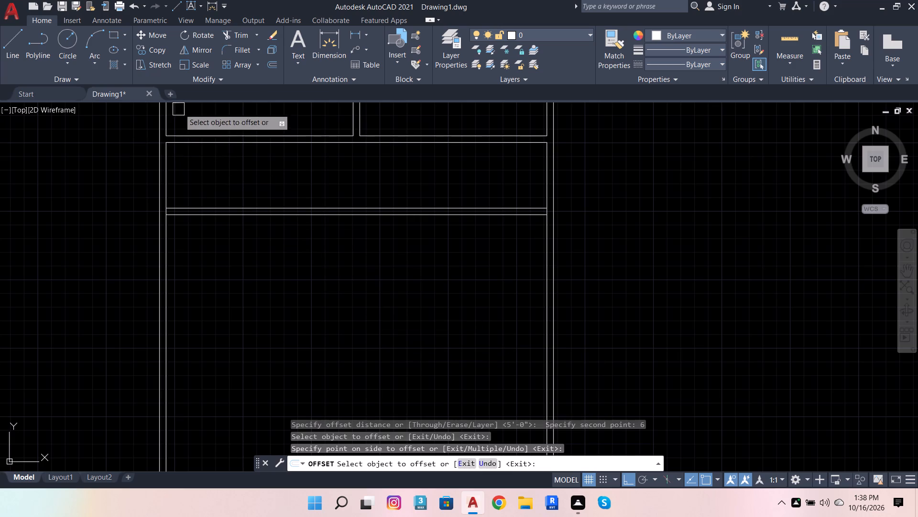
Offset the partition's lower face by 8' down into the remaining large room.
{"action": "left_click", "coordinate": [265, 61]}
{"action": "scroll", "coordinate": [224, 162], "scroll_direction": "down", "scroll_amount": 2}
{"action": "scroll", "coordinate": [221, 194], "scroll_direction": "up", "scroll_amount": 2}
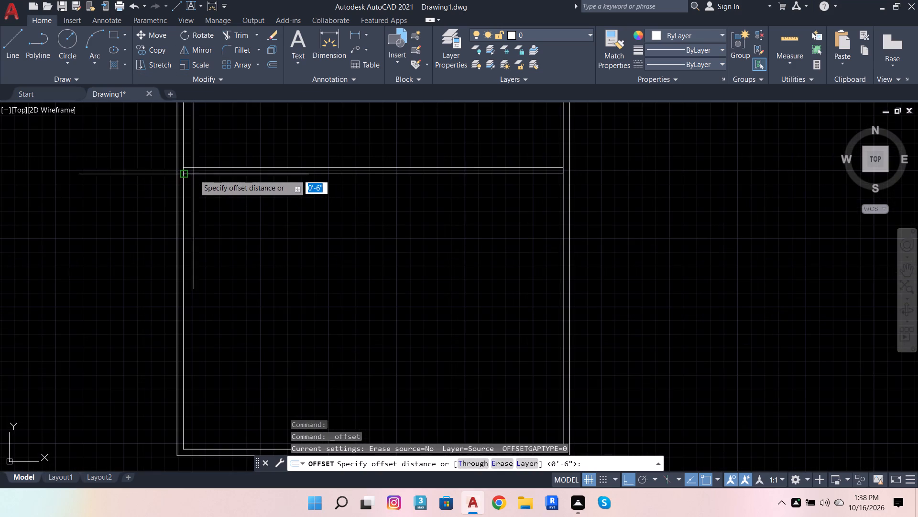
{"action": "left_click", "coordinate": [192, 172]}
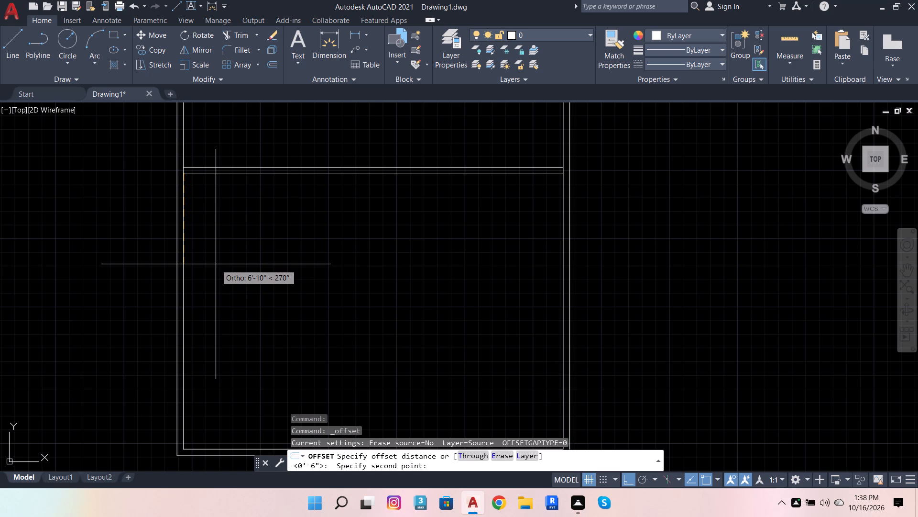
{"action": "type", "text": "8'"}
{"action": "key", "text": "Return"}
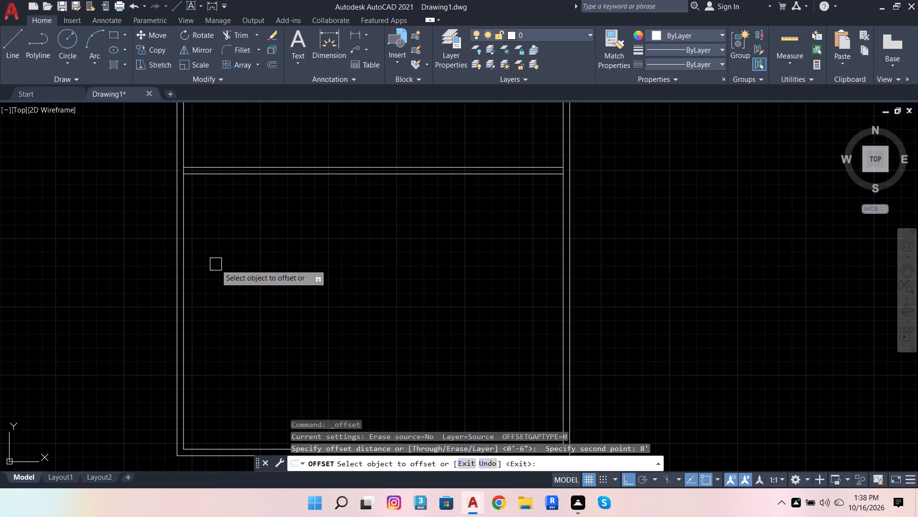
{"action": "left_click_drag", "start_coordinate": [238, 177], "coordinate": [228, 213]}
{"action": "left_click", "coordinate": [222, 258]}
Offset the lowest horizontal line 6" downward to give the second partition its thickness.
{"action": "left_click", "coordinate": [272, 59]}
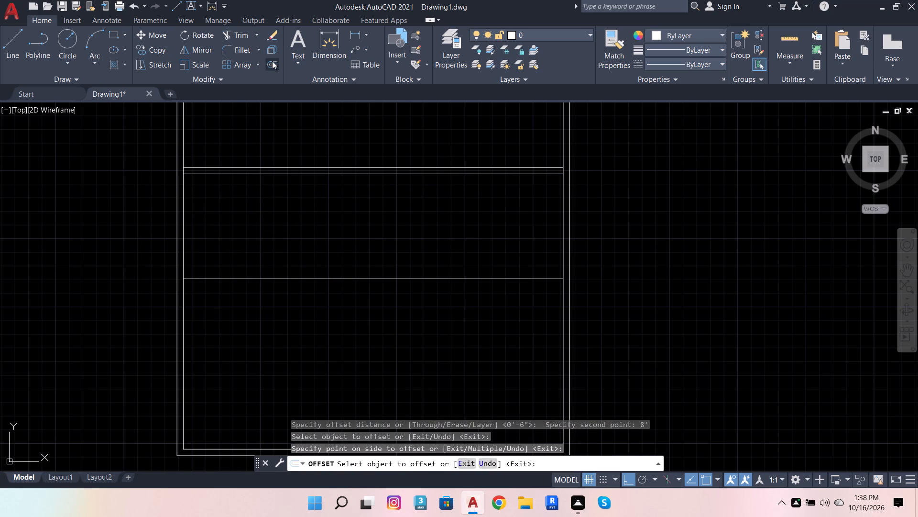
{"action": "left_click_drag", "start_coordinate": [187, 281], "coordinate": [195, 292]}
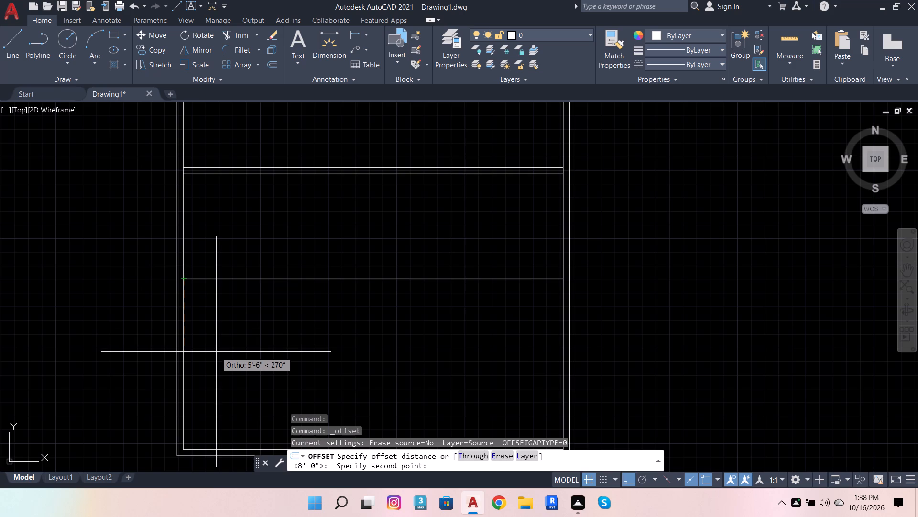
{"action": "key", "text": "6"}
{"action": "key", "text": "Return"}
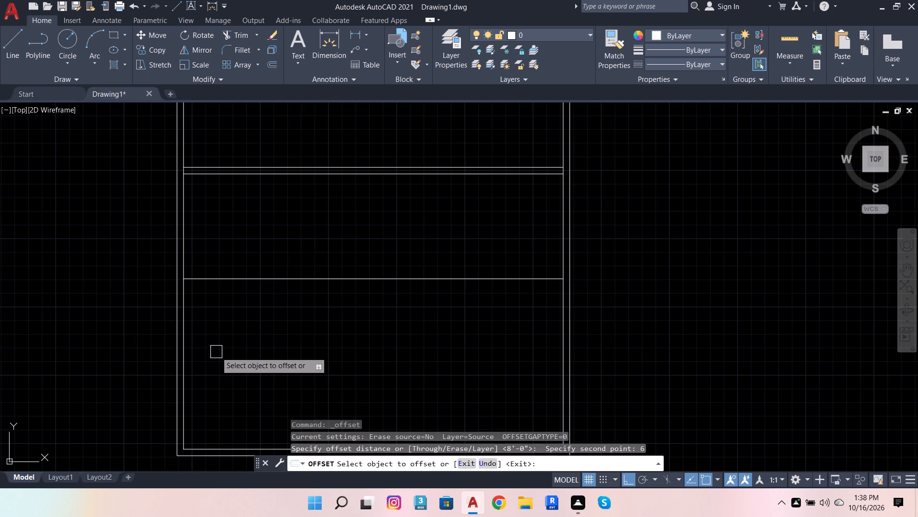
{"action": "left_click", "coordinate": [265, 285]}
{"action": "left_click", "coordinate": [268, 316]}
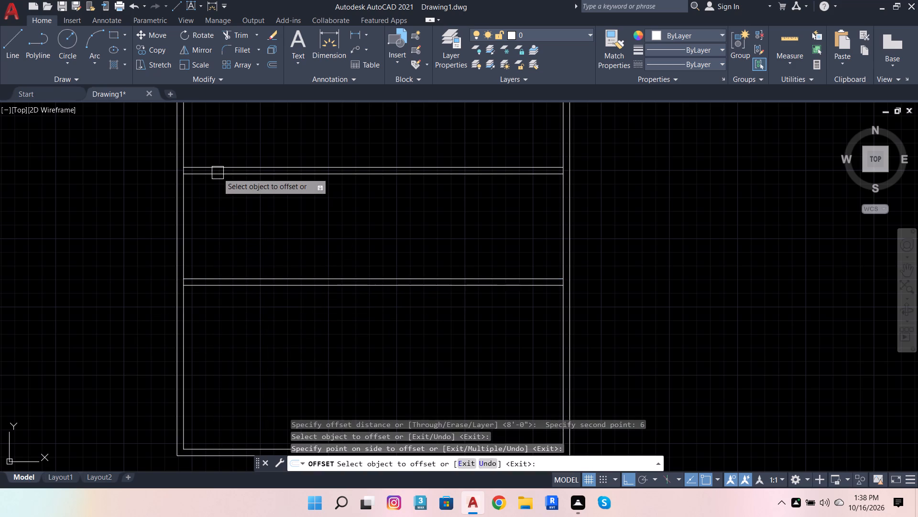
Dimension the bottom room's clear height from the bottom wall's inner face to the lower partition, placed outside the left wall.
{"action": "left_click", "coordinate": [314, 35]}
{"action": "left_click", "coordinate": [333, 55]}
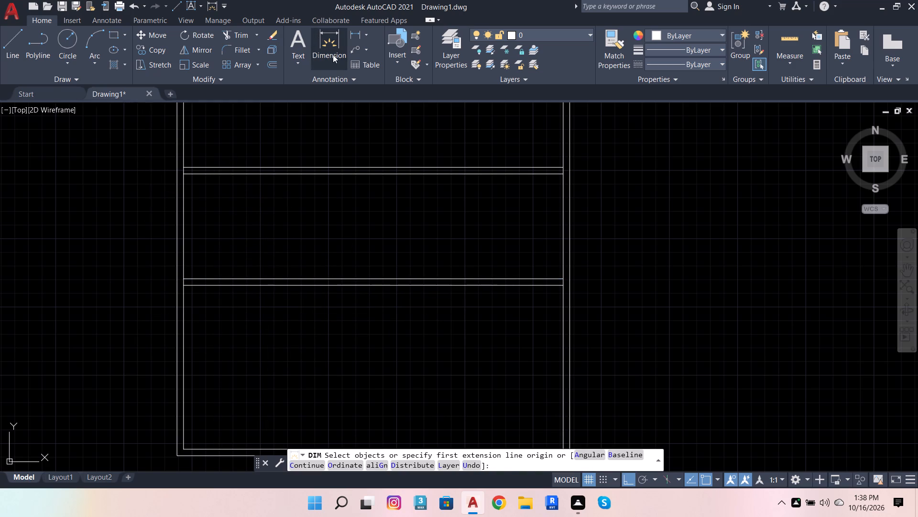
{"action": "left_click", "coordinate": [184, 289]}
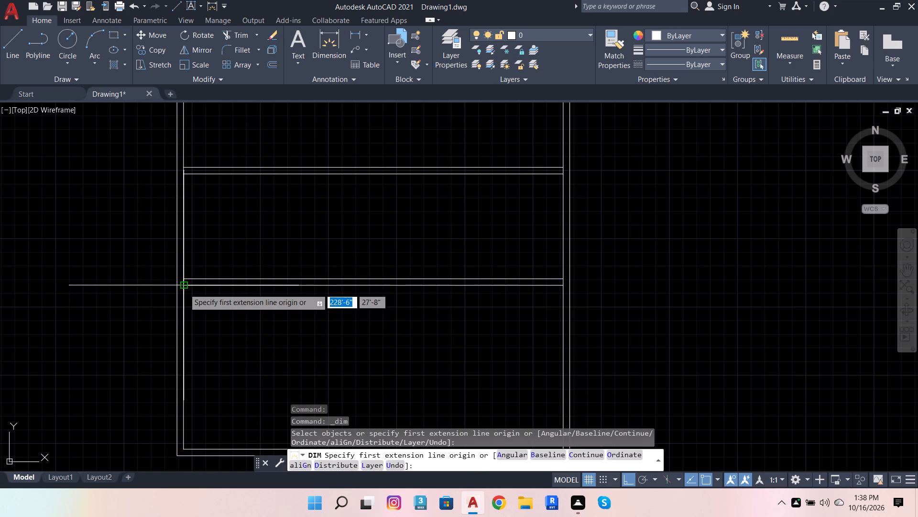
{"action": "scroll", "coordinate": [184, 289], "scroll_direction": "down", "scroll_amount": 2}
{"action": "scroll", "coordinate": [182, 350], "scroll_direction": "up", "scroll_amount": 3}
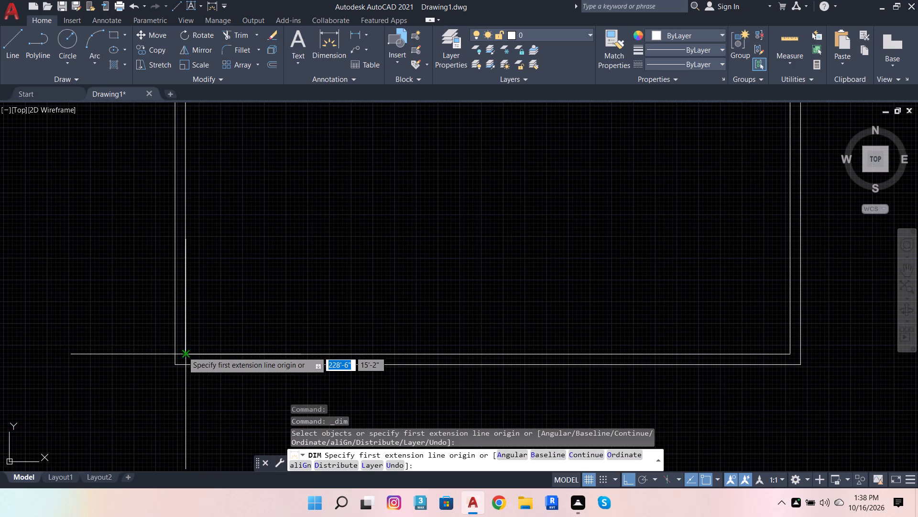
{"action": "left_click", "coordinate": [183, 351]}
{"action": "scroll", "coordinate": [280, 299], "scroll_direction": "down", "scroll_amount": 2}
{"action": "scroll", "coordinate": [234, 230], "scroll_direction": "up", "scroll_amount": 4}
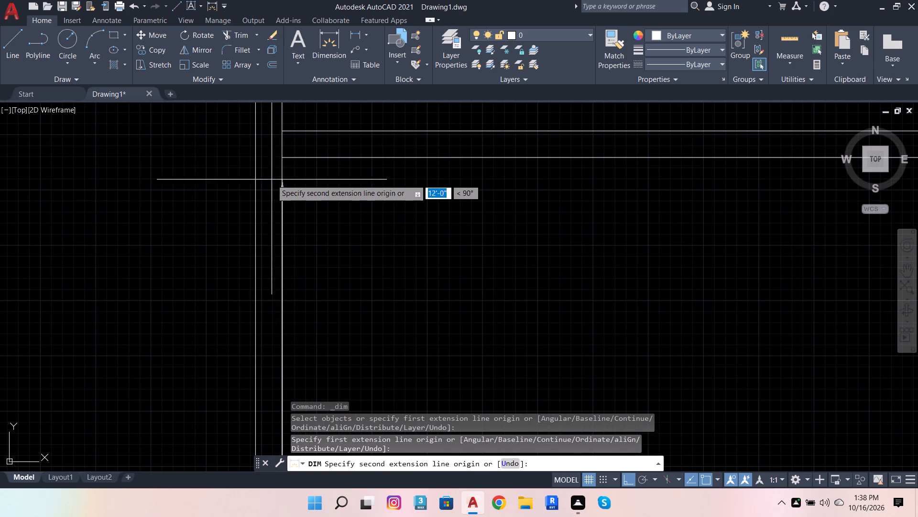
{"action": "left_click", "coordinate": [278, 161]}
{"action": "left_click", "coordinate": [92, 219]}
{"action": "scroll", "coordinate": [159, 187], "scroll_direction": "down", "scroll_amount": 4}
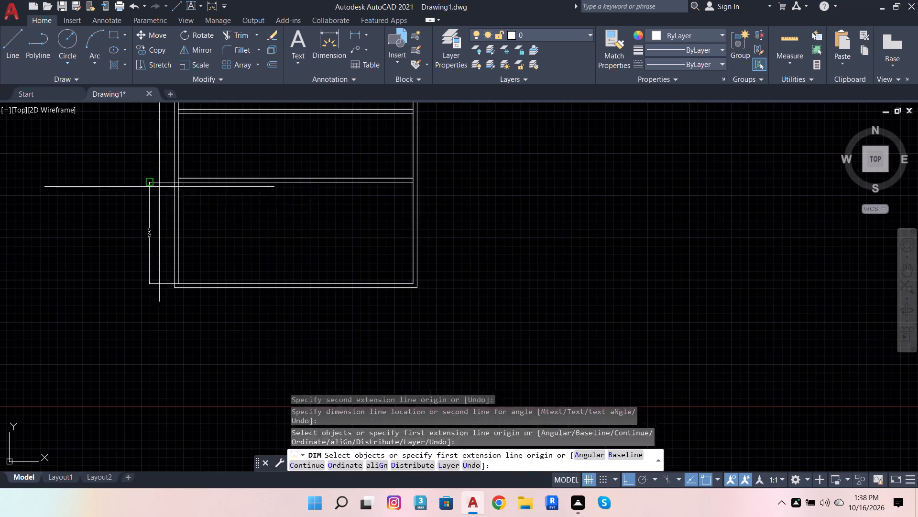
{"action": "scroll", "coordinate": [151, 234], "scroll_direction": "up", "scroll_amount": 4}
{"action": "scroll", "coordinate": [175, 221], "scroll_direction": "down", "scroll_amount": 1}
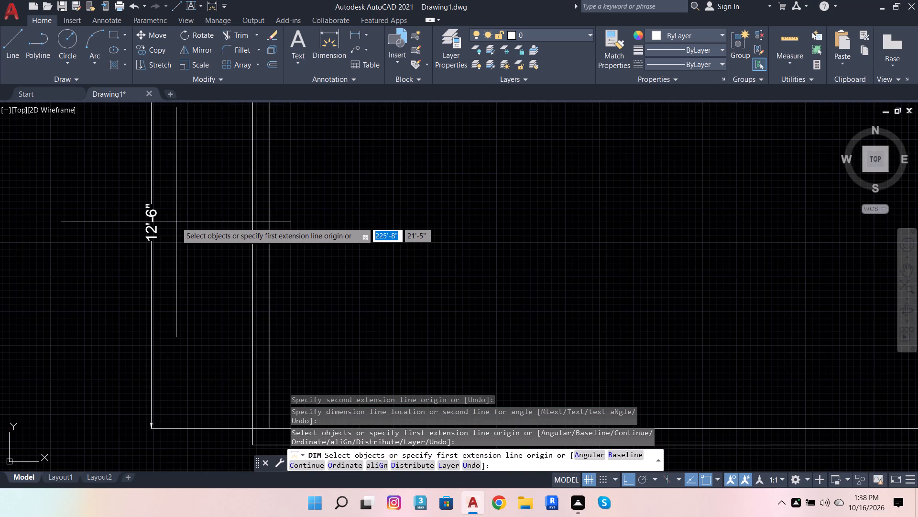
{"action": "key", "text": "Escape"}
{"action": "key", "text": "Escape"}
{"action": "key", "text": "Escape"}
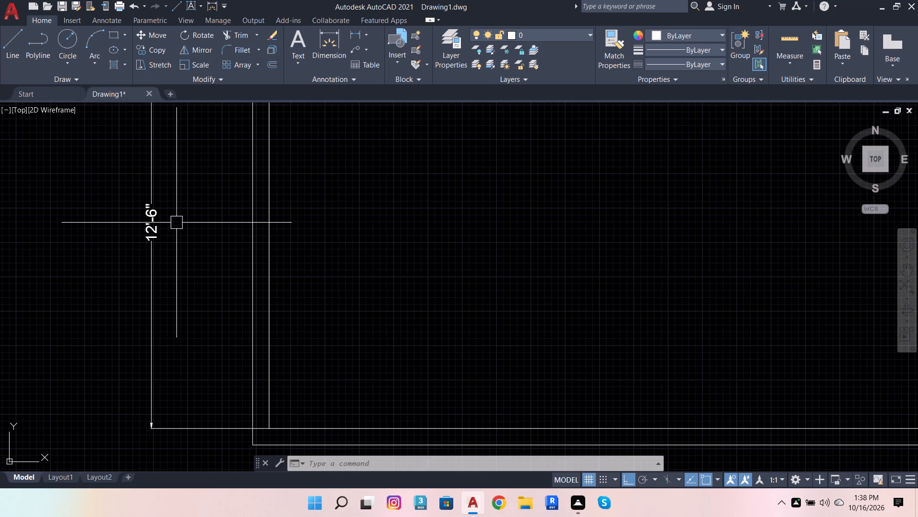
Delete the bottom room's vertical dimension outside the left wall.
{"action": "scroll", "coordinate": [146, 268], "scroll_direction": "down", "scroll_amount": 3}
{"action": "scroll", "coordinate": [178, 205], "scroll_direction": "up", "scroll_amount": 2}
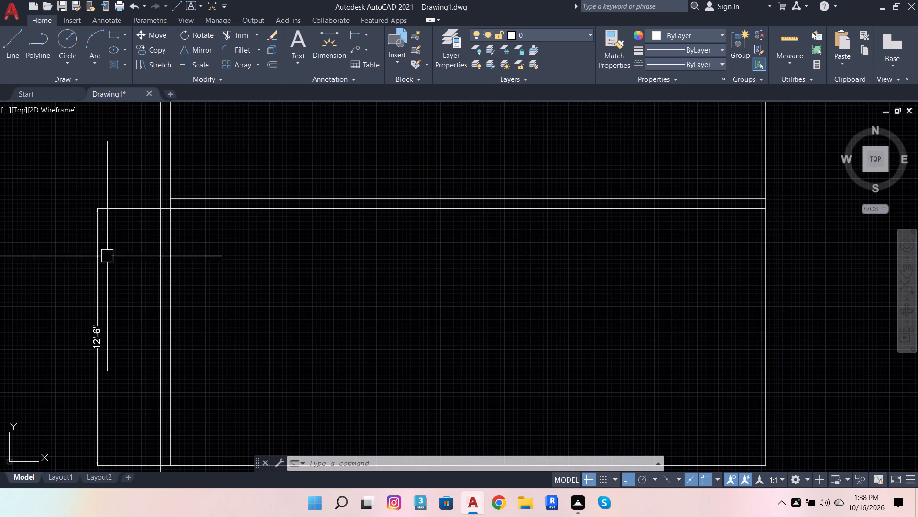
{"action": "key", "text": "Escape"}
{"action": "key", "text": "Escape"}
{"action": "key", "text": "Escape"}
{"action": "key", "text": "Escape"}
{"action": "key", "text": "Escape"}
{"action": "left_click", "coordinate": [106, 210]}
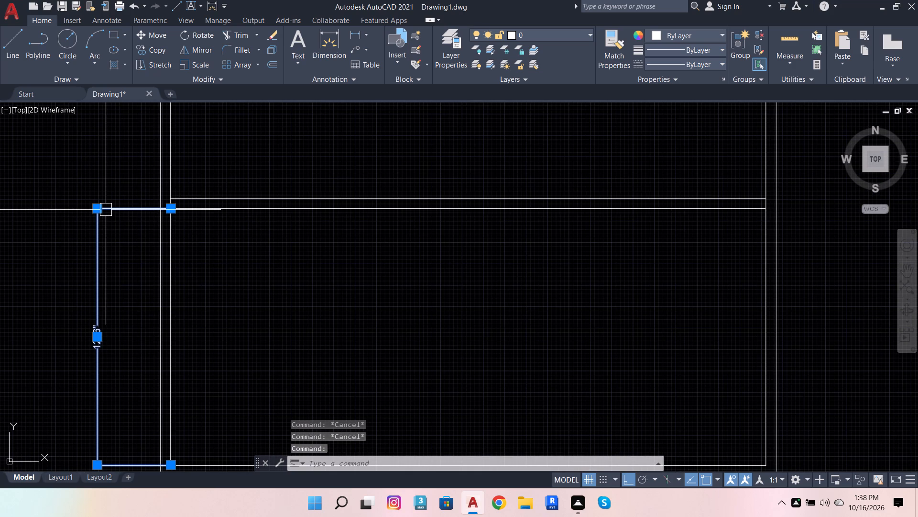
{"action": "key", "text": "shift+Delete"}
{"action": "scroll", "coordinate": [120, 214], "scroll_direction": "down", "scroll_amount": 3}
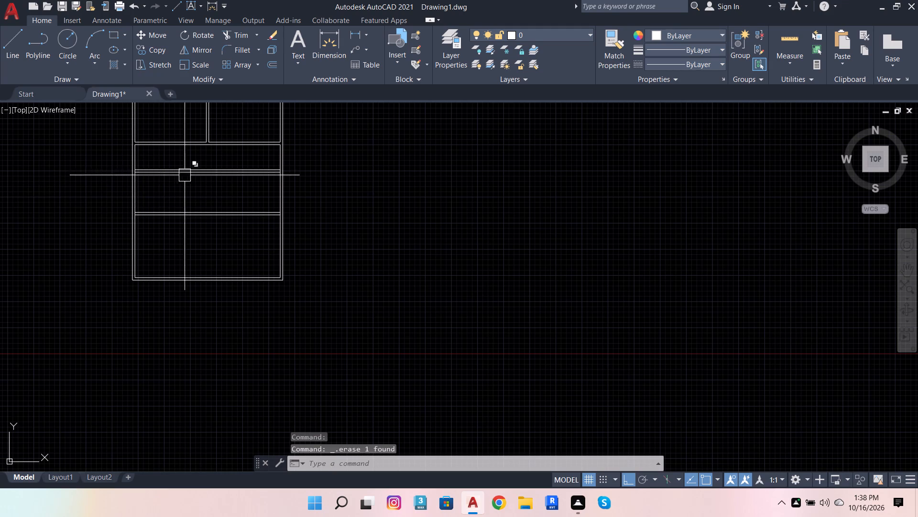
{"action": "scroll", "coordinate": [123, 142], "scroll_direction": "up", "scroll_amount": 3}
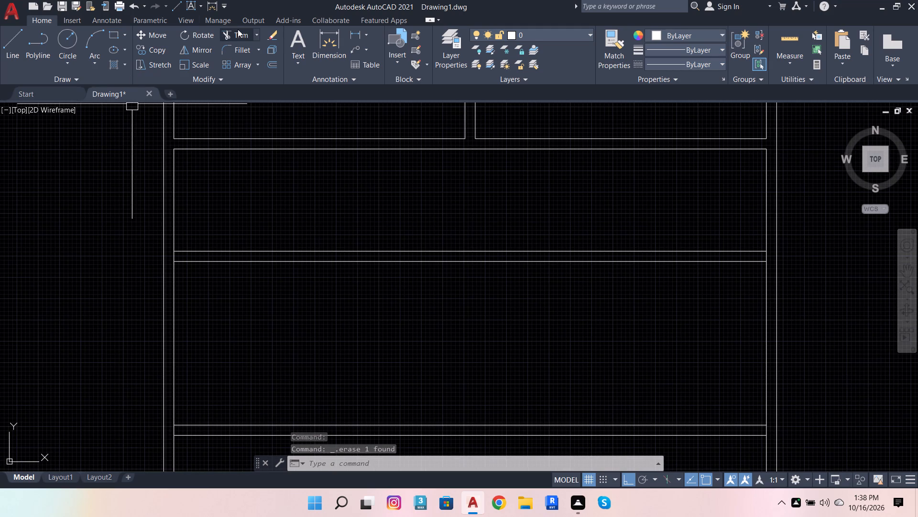
Trim the left wall's inner line between the two faces of the partition below the narrow middle room.
{"action": "left_click", "coordinate": [238, 29]}
{"action": "scroll", "coordinate": [158, 240], "scroll_direction": "up", "scroll_amount": 3}
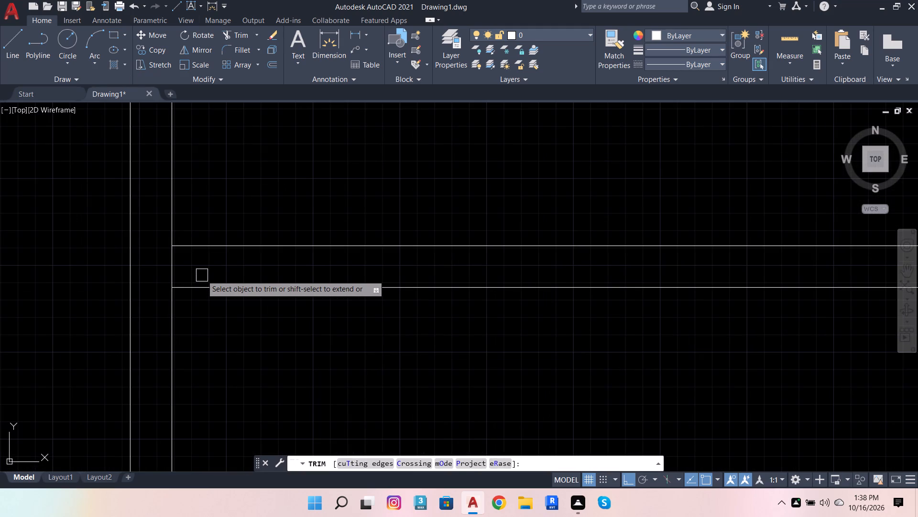
{"action": "left_click", "coordinate": [202, 275]}
{"action": "left_click", "coordinate": [168, 273]}
{"action": "scroll", "coordinate": [229, 272], "scroll_direction": "down", "scroll_amount": 4}
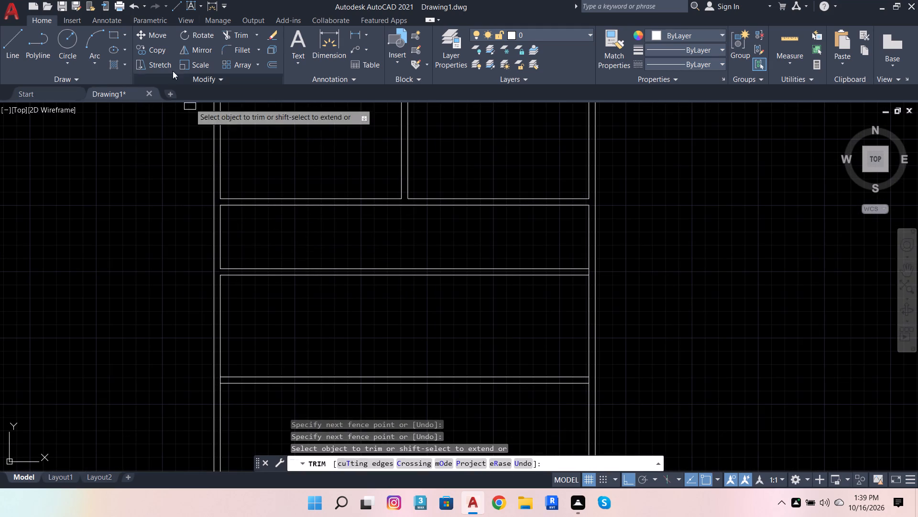
Offset the left wall's inner face 7'6" to the right inside the narrow middle room.
{"action": "left_click", "coordinate": [271, 66]}
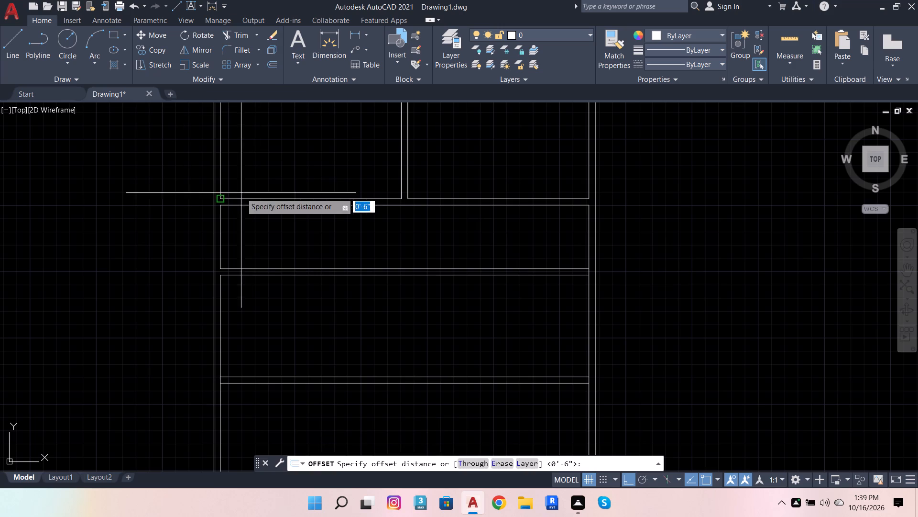
{"action": "left_click", "coordinate": [220, 213]}
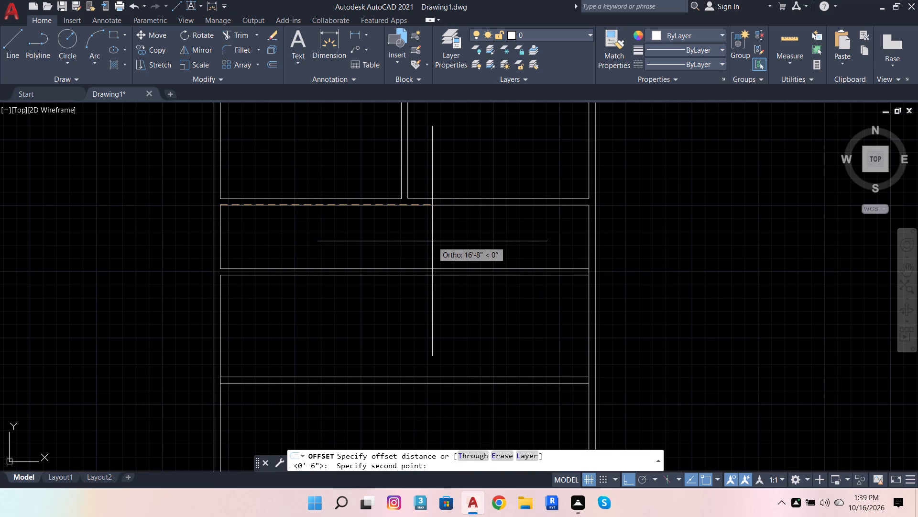
{"action": "type", "text": "7'6"}
{"action": "key", "text": "Return"}
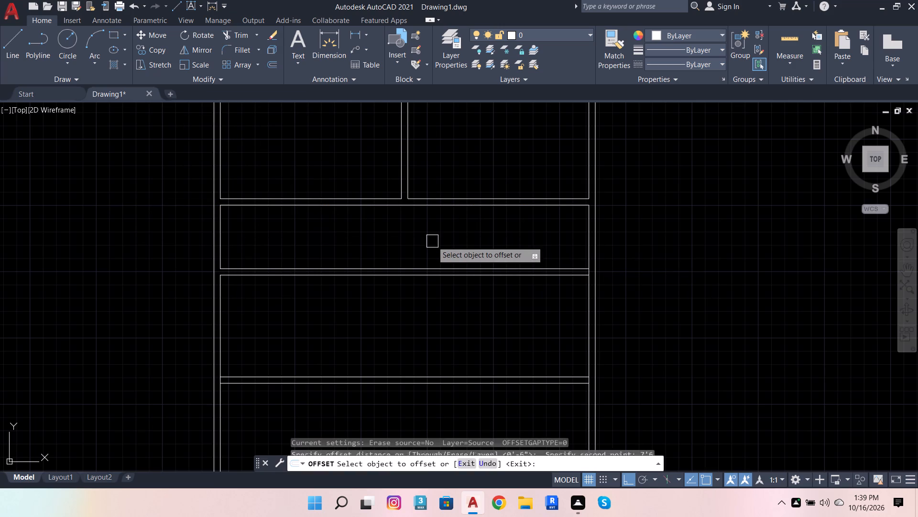
{"action": "left_click", "coordinate": [226, 232]}
{"action": "left_click", "coordinate": [280, 222]}
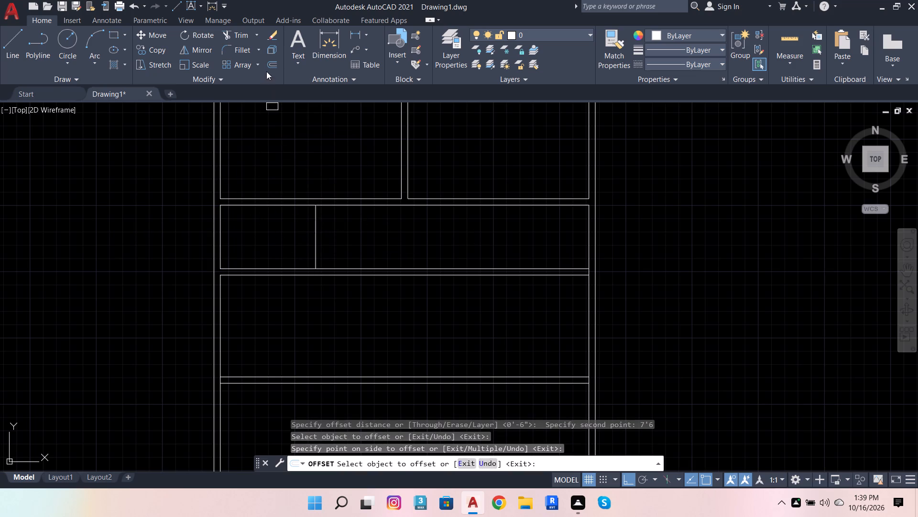
Offset the new vertical line 6" to the right to give the small room's side wall its thickness.
{"action": "left_click", "coordinate": [266, 64]}
{"action": "left_click", "coordinate": [313, 211]}
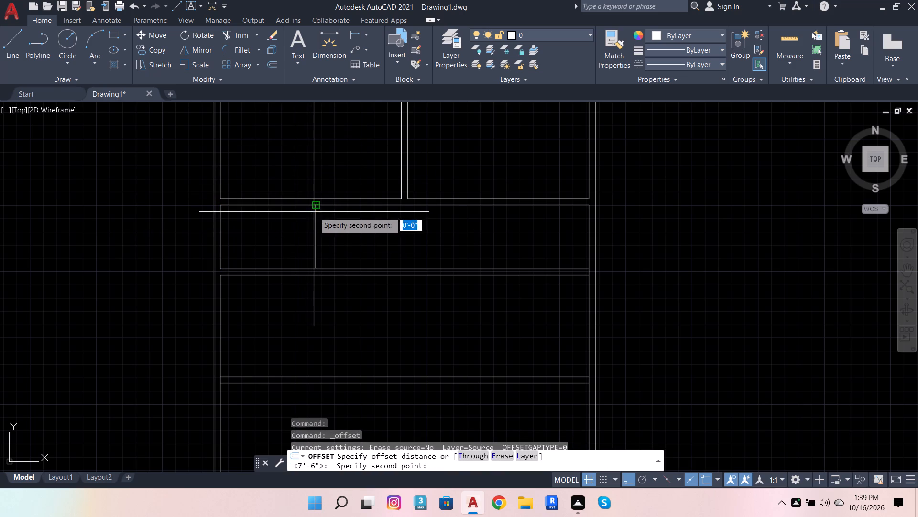
{"action": "key", "text": "6"}
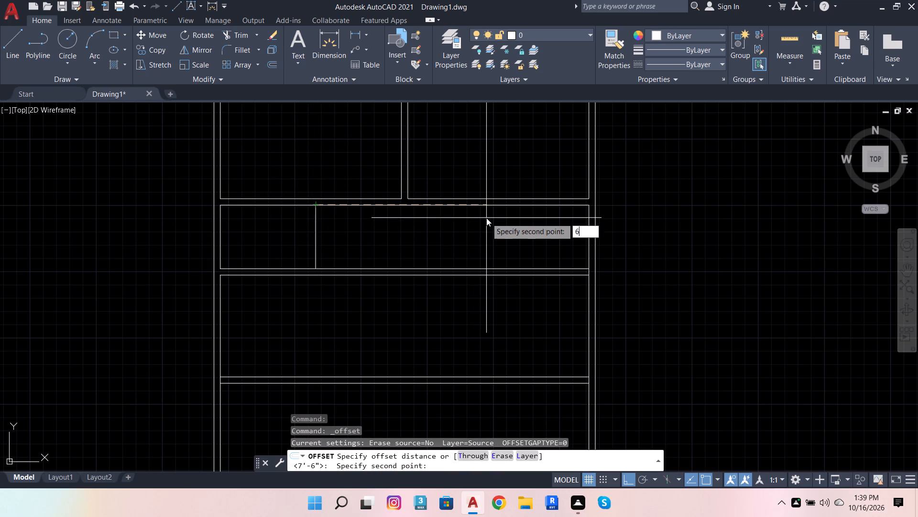
{"action": "key", "text": "Return"}
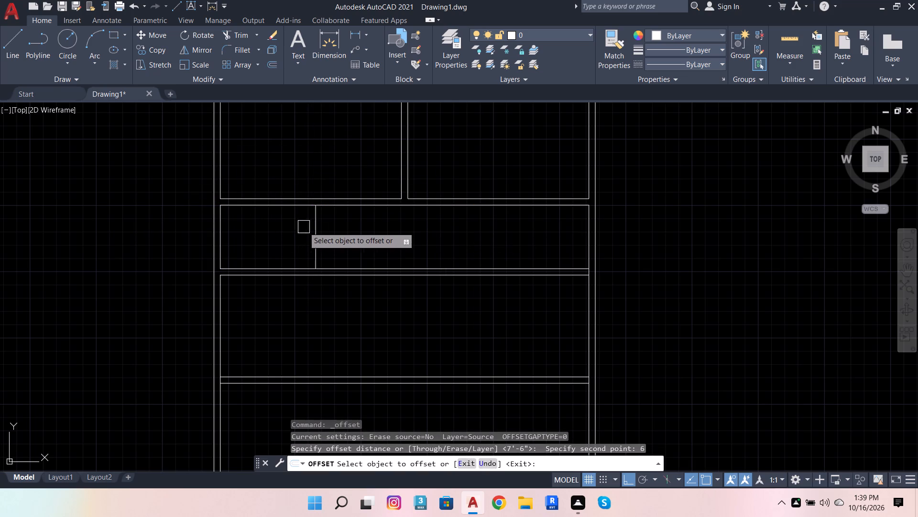
{"action": "left_click", "coordinate": [311, 230]}
{"action": "left_click", "coordinate": [347, 233]}
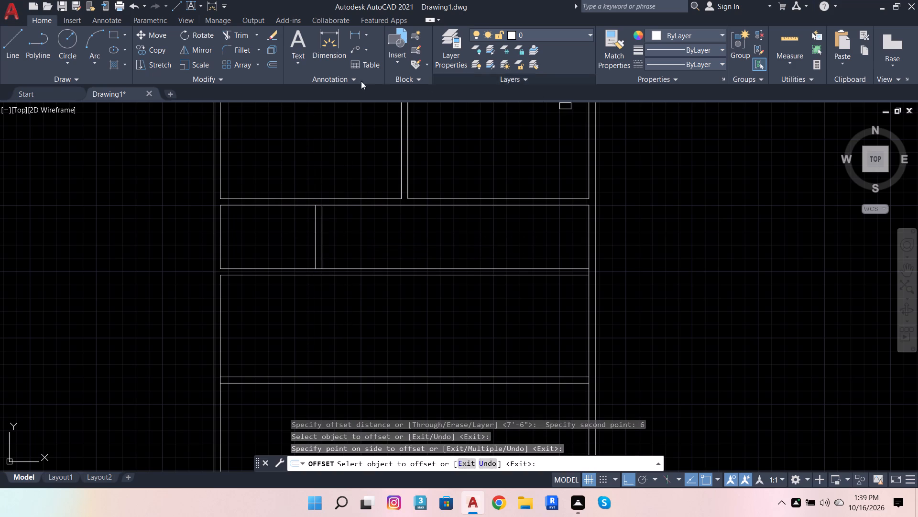
Extend the side wall's outer line to the partition's lower face and trim the partition beyond it, leaving a clean corner around the small room.
{"action": "left_click", "coordinate": [233, 35]}
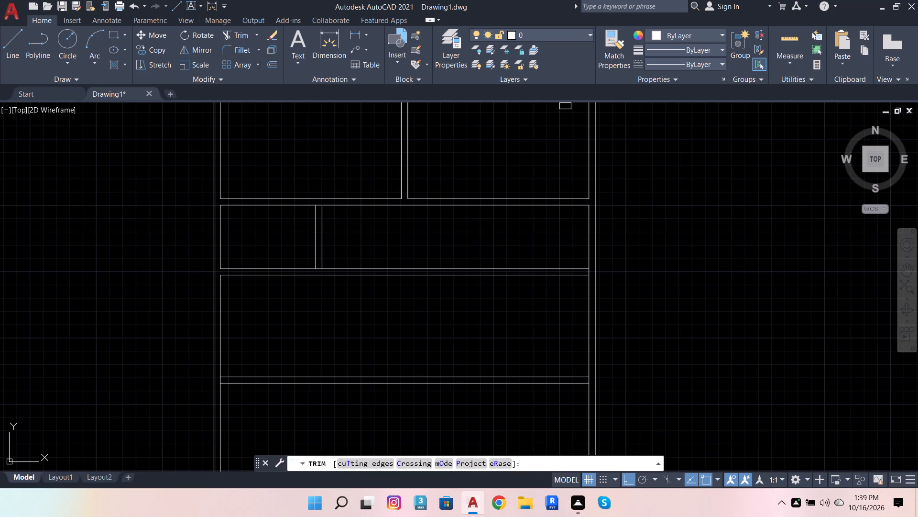
{"action": "left_click", "coordinate": [325, 237], "text": "shift"}
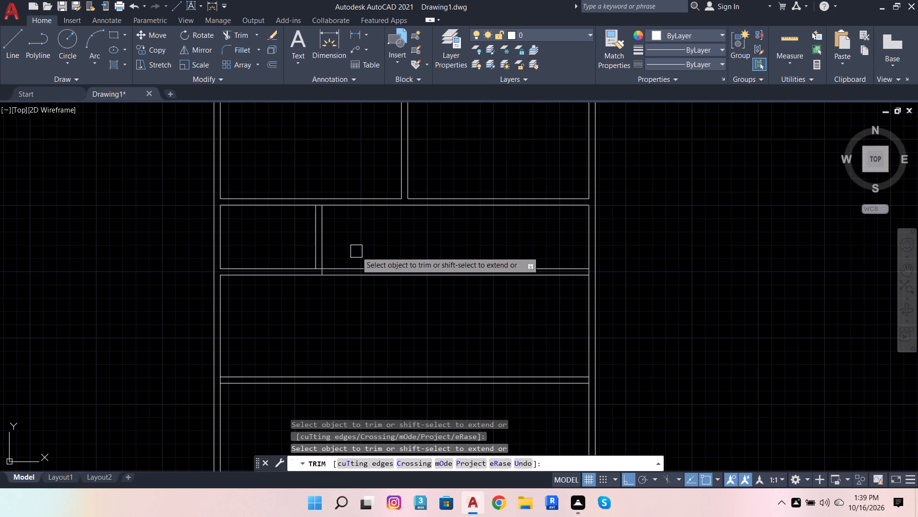
{"action": "left_click", "coordinate": [356, 251]}
{"action": "left_click", "coordinate": [352, 306]}
{"action": "scroll", "coordinate": [320, 278], "scroll_direction": "up", "scroll_amount": 3}
{"action": "left_click_drag", "start_coordinate": [319, 256], "coordinate": [330, 275]}
{"action": "scroll", "coordinate": [381, 324], "scroll_direction": "down", "scroll_amount": 2}
{"action": "scroll", "coordinate": [356, 195], "scroll_direction": "up", "scroll_amount": 3}
{"action": "left_click", "coordinate": [357, 188]}
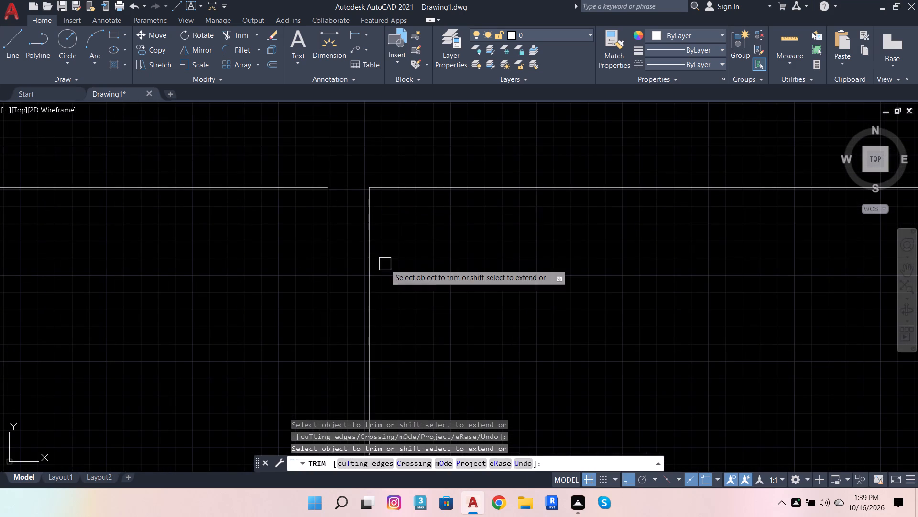
{"action": "scroll", "coordinate": [403, 255], "scroll_direction": "down", "scroll_amount": 5}
{"action": "key", "text": "Escape"}
{"action": "key", "text": "Escape"}
{"action": "key", "text": "Escape"}
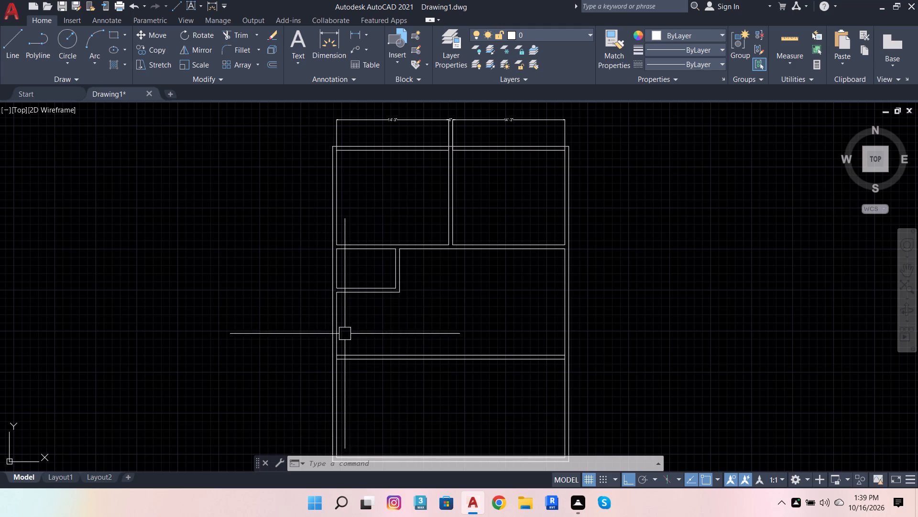
Offset the left wall's inner face below the small room 10' to the right.
{"action": "left_click", "coordinate": [344, 316]}
{"action": "scroll", "coordinate": [338, 307], "scroll_direction": "up", "scroll_amount": 1}
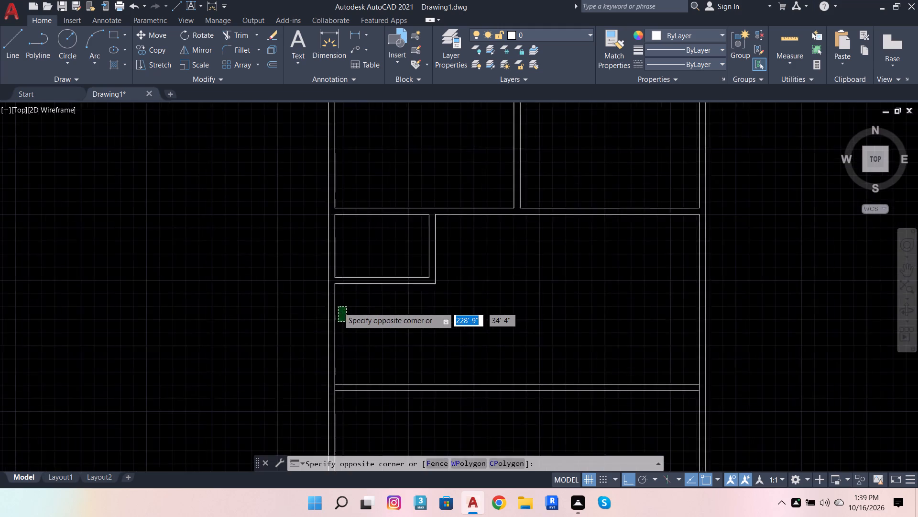
{"action": "scroll", "coordinate": [338, 307], "scroll_direction": "up", "scroll_amount": 2}
{"action": "left_click", "coordinate": [318, 286]}
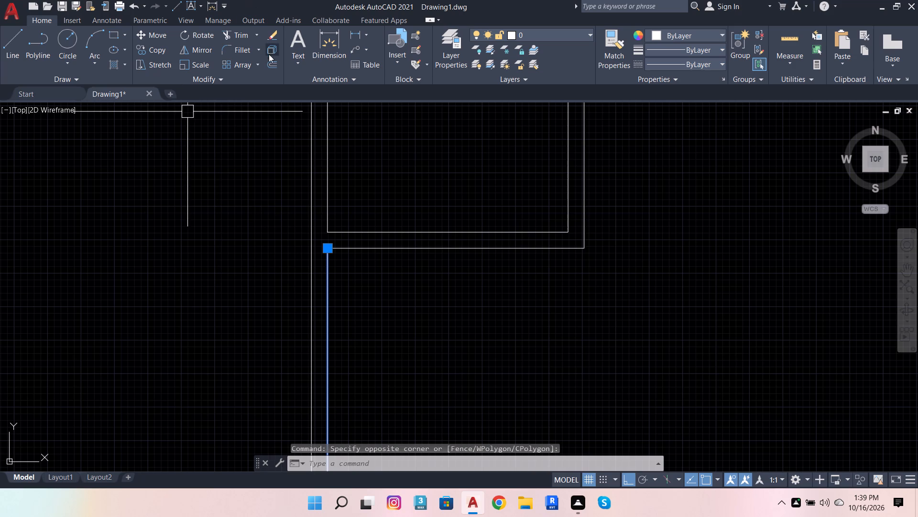
{"action": "left_click", "coordinate": [270, 62]}
{"action": "left_click", "coordinate": [327, 252]}
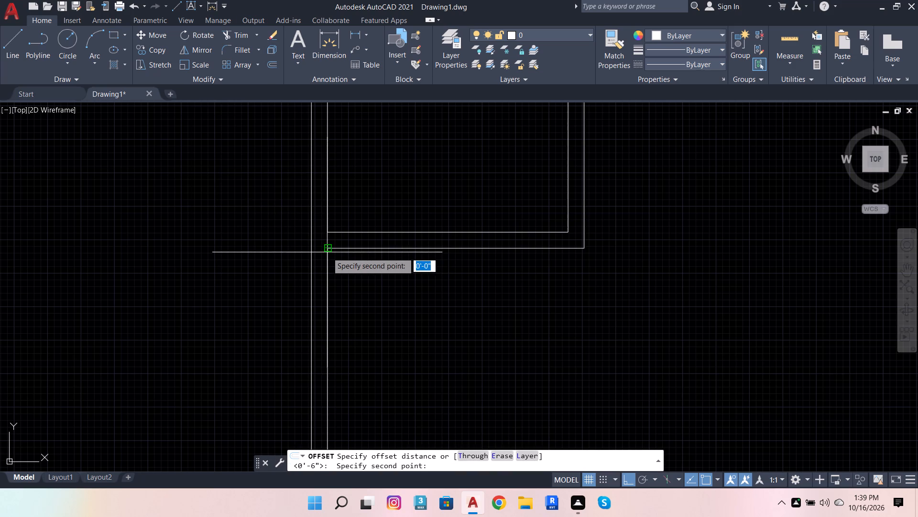
{"action": "scroll", "coordinate": [329, 259], "scroll_direction": "down", "scroll_amount": 4}
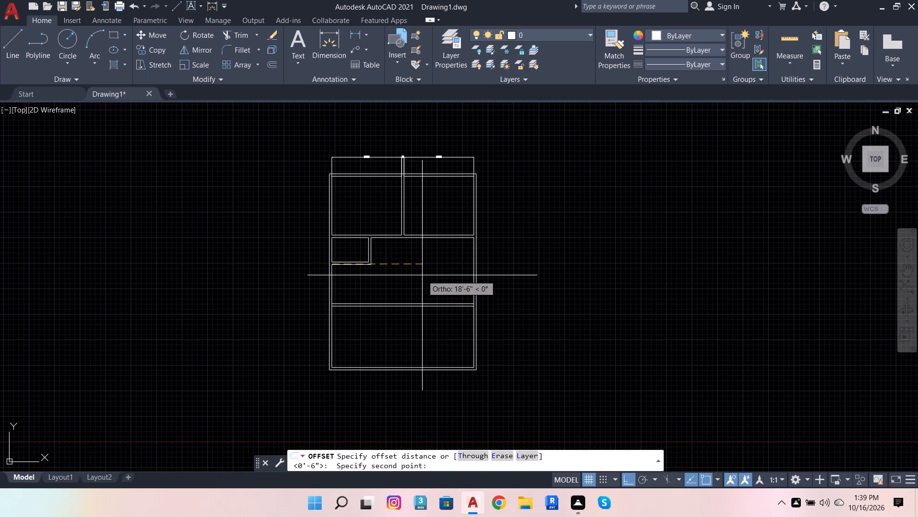
{"action": "type", "text": "10'"}
{"action": "key", "text": "Return"}
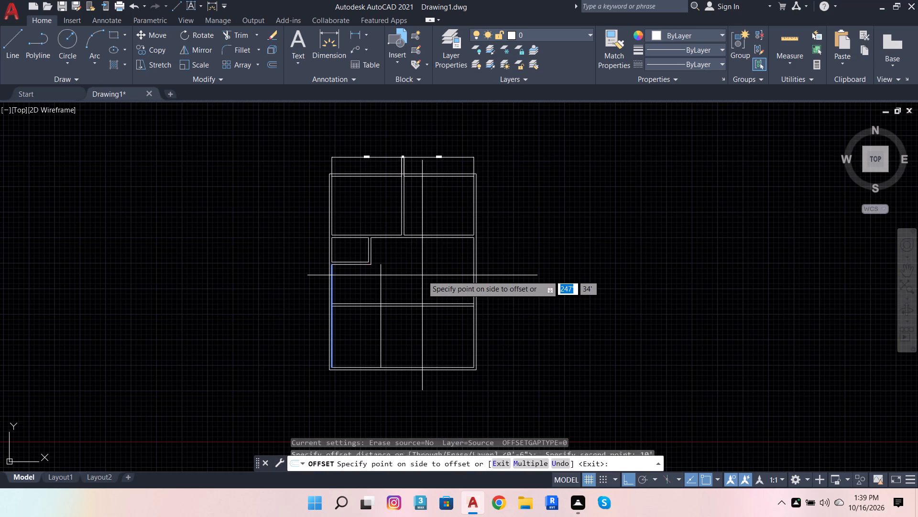
{"action": "left_click", "coordinate": [422, 275]}
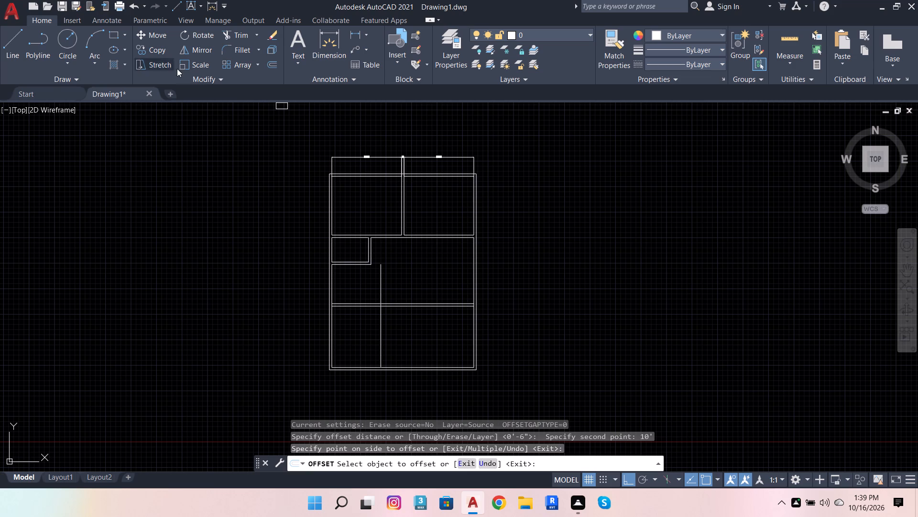
Offset the new long vertical line 6" to the right to form the vertical partition's thickness.
{"action": "left_click", "coordinate": [275, 64]}
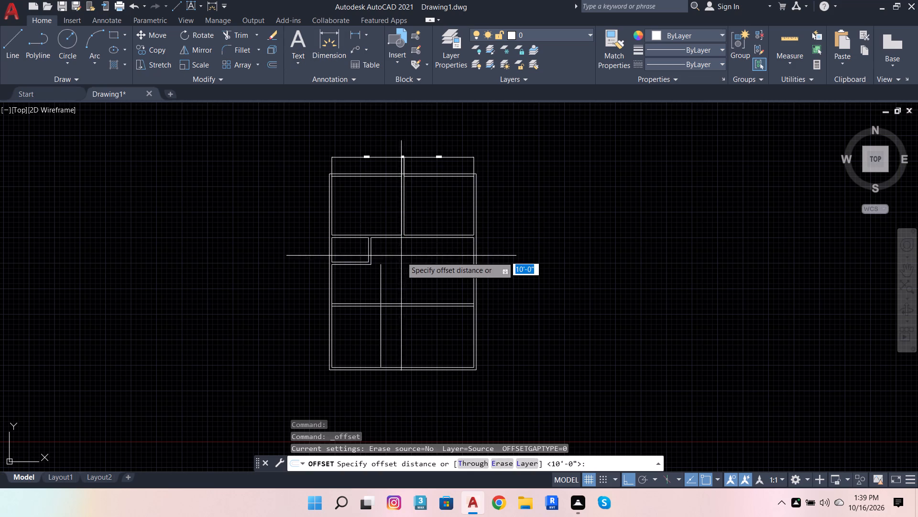
{"action": "left_click_drag", "start_coordinate": [384, 267], "coordinate": [394, 270]}
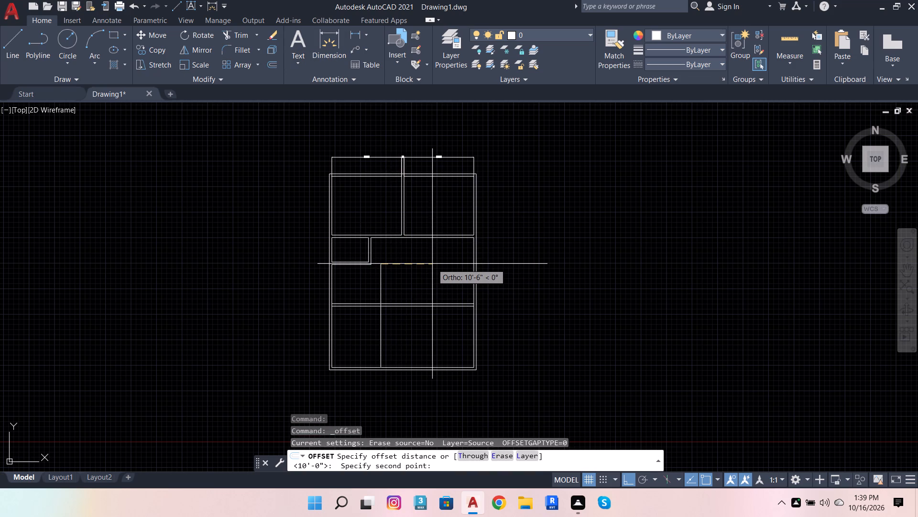
{"action": "key", "text": "6"}
{"action": "key", "text": "Return"}
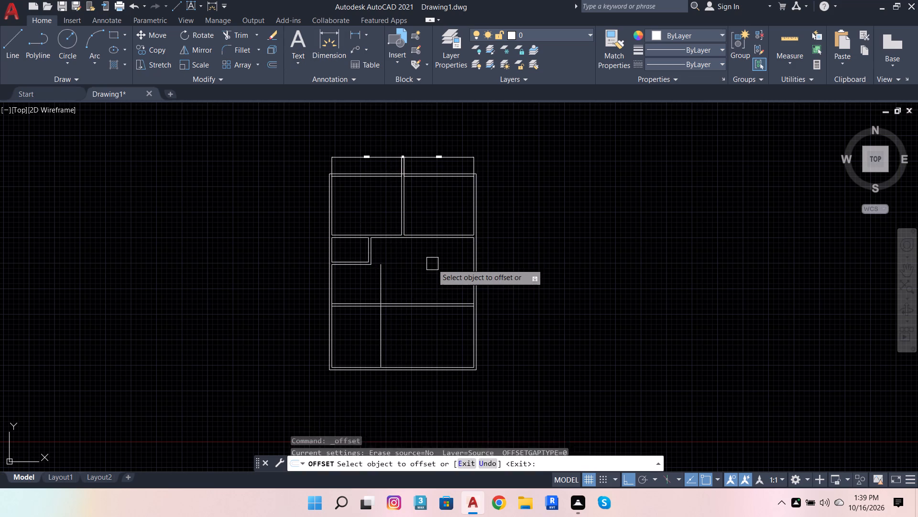
{"action": "left_click", "coordinate": [384, 289]}
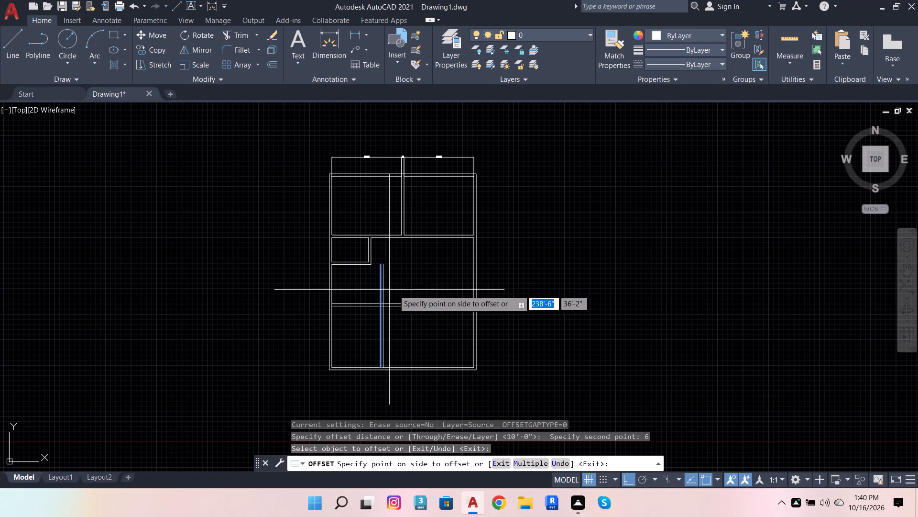
{"action": "left_click", "coordinate": [420, 290]}
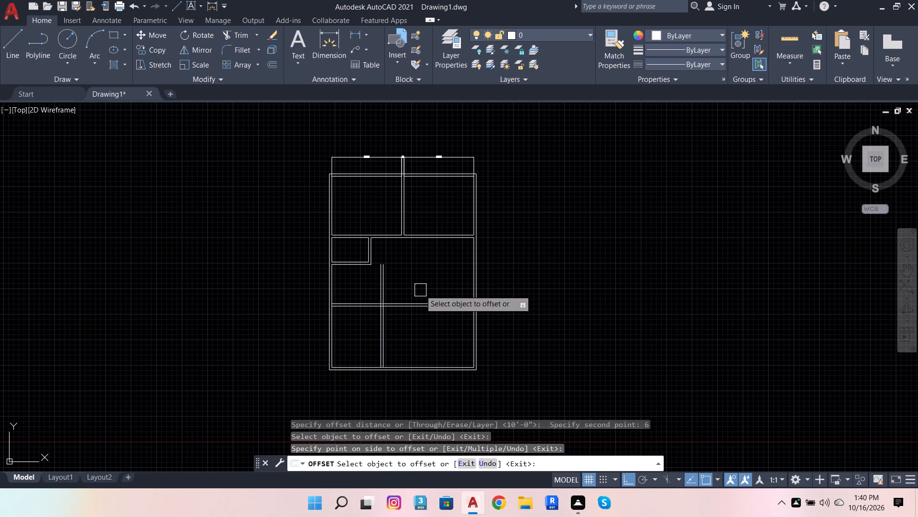
Extend the small room's bottom wall lines to the right and the vertical partition's outer line upward until they meet.
{"action": "left_click", "coordinate": [242, 34]}
{"action": "scroll", "coordinate": [372, 287], "scroll_direction": "up", "scroll_amount": 2}
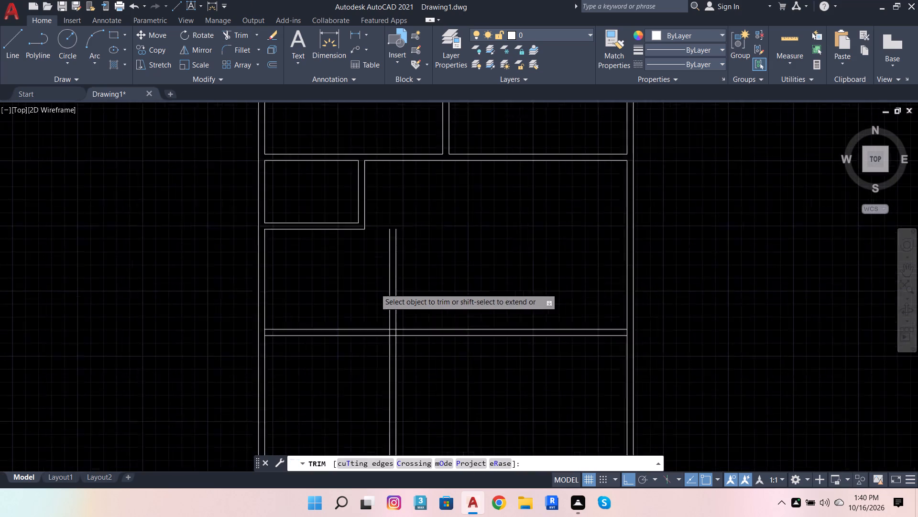
{"action": "scroll", "coordinate": [375, 288], "scroll_direction": "up", "scroll_amount": 1}
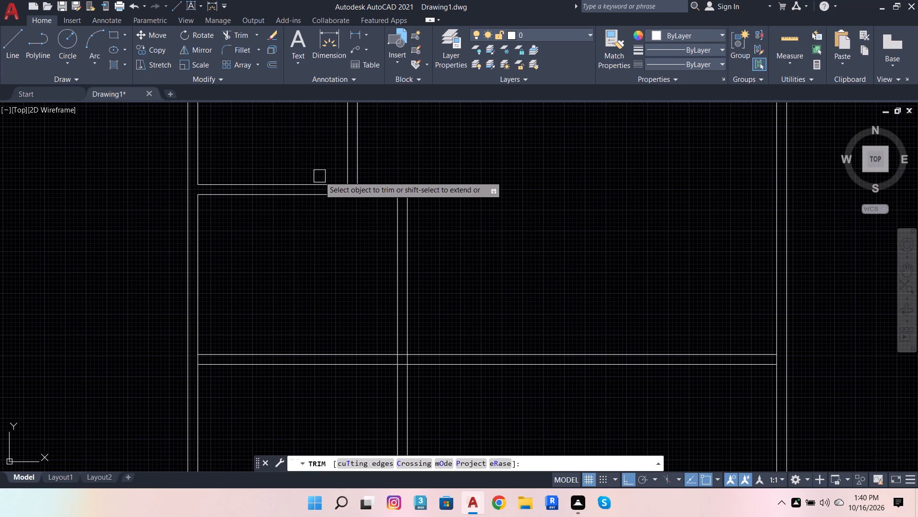
{"action": "left_click", "coordinate": [325, 182], "text": "shift"}
{"action": "left_click", "coordinate": [329, 182], "text": "shift"}
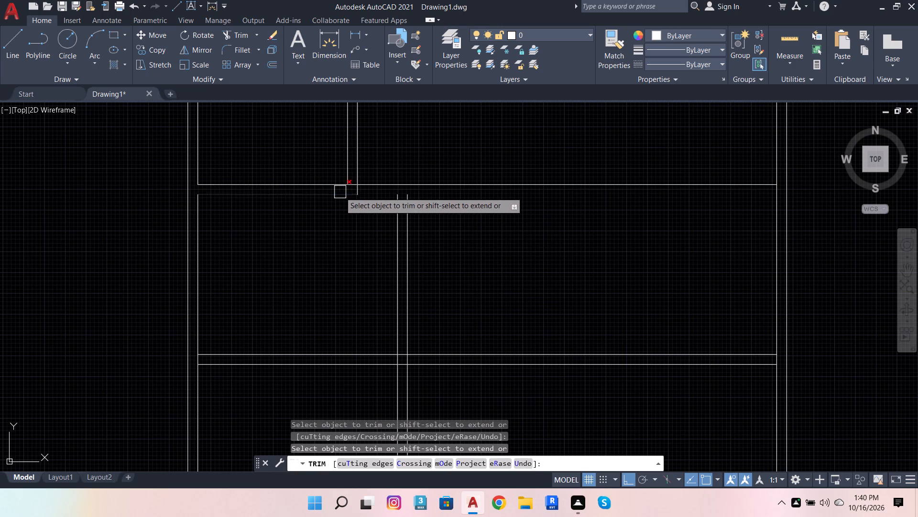
{"action": "left_click", "coordinate": [340, 192], "text": "shift"}
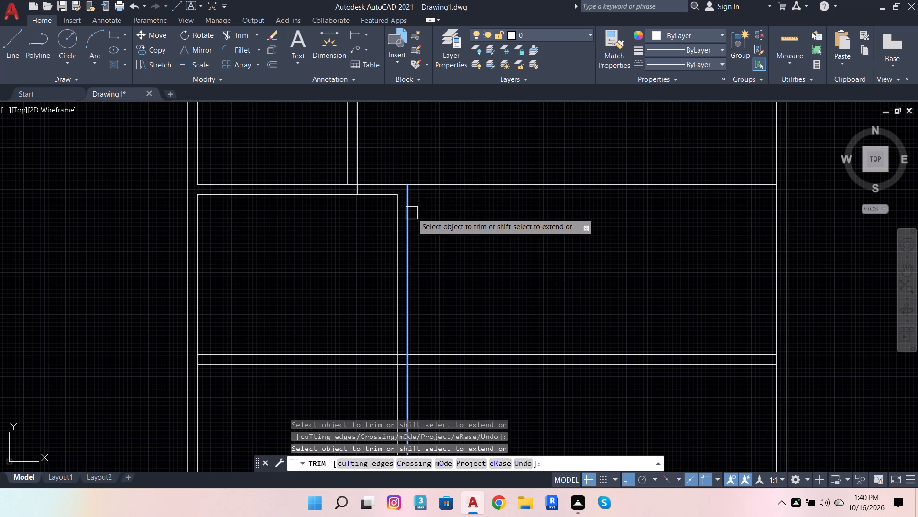
{"action": "left_click", "coordinate": [412, 213], "text": "shift"}
Trim the crossing lines below the small room's side wall and the excess horizontal line beyond the vertical partition.
{"action": "scroll", "coordinate": [376, 194], "scroll_direction": "up", "scroll_amount": 3}
{"action": "left_click", "coordinate": [313, 166]}
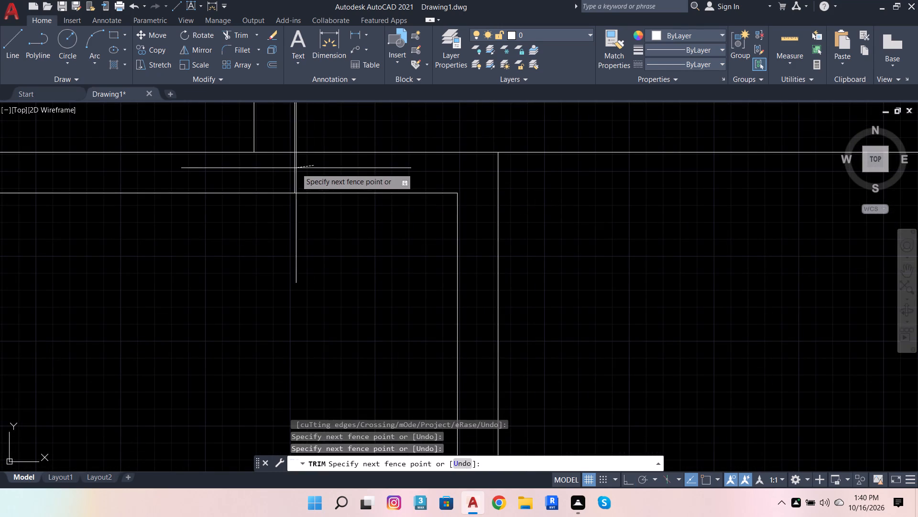
{"action": "left_click", "coordinate": [274, 139]}
{"action": "scroll", "coordinate": [307, 214], "scroll_direction": "down", "scroll_amount": 2}
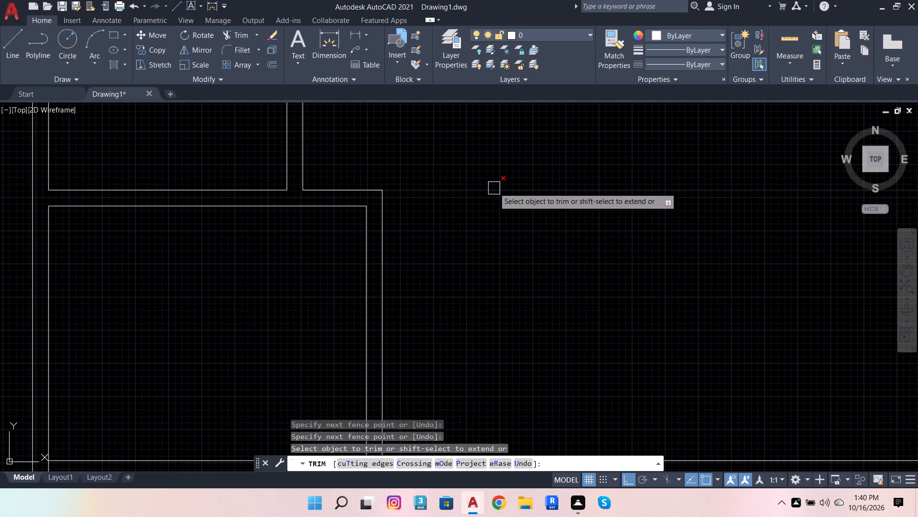
{"action": "left_click", "coordinate": [494, 187]}
Trim the left wall's inner line between the two faces of the lower horizontal partition.
{"action": "scroll", "coordinate": [470, 194], "scroll_direction": "down", "scroll_amount": 2}
{"action": "scroll", "coordinate": [337, 315], "scroll_direction": "up", "scroll_amount": 2}
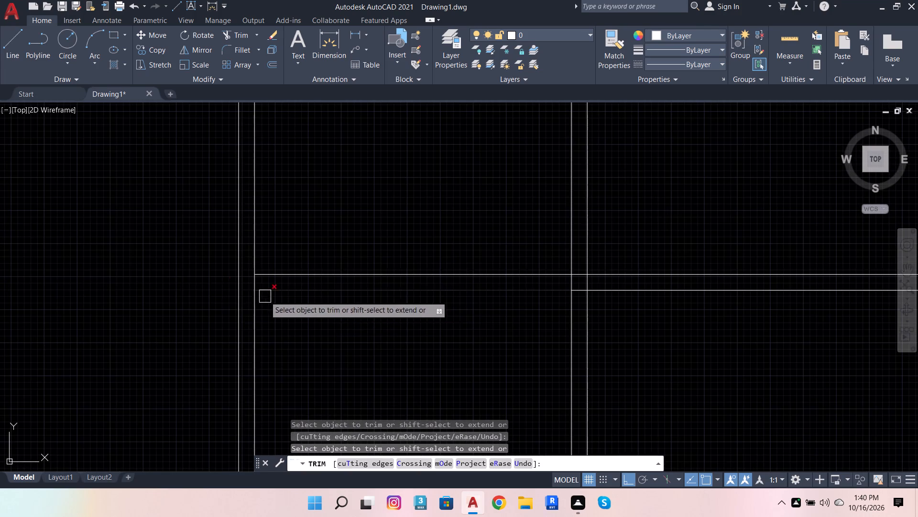
{"action": "scroll", "coordinate": [244, 284], "scroll_direction": "up", "scroll_amount": 3}
{"action": "left_click", "coordinate": [267, 278]}
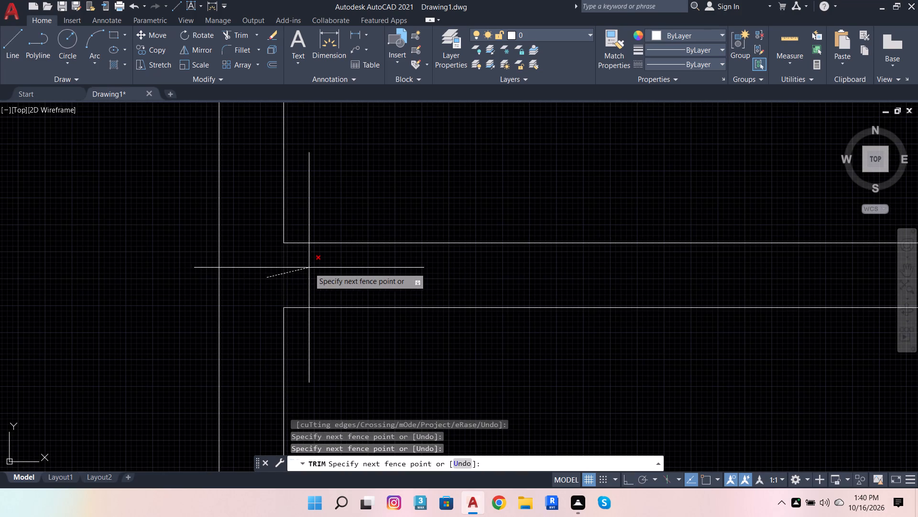
{"action": "left_click", "coordinate": [309, 268]}
Trim the lower horizontal partition lines beyond the vertical partition and the inner face segment where the two partitions meet.
{"action": "scroll", "coordinate": [262, 274], "scroll_direction": "down", "scroll_amount": 5}
{"action": "left_click", "coordinate": [487, 234]}
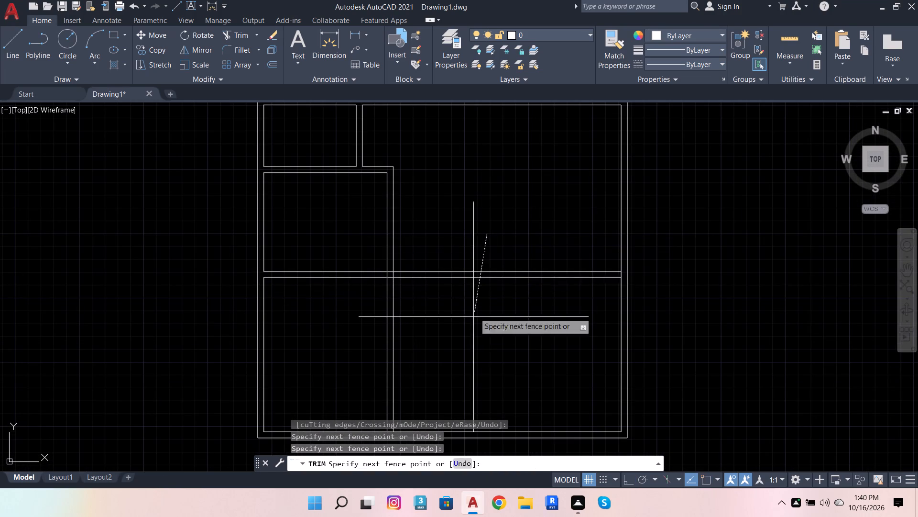
{"action": "left_click", "coordinate": [469, 341]}
{"action": "scroll", "coordinate": [391, 265], "scroll_direction": "up", "scroll_amount": 4}
{"action": "left_click", "coordinate": [372, 291]}
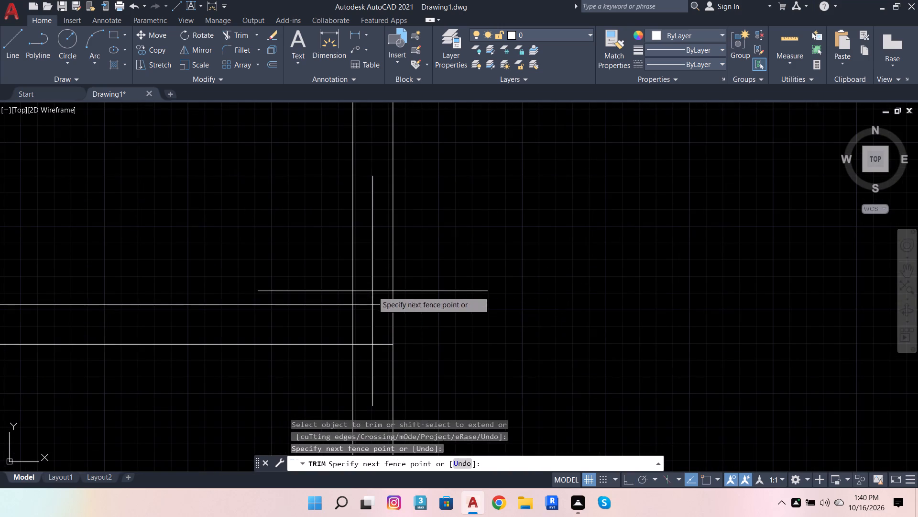
{"action": "left_click", "coordinate": [371, 365]}
{"action": "left_click", "coordinate": [356, 326]}
{"action": "scroll", "coordinate": [467, 301], "scroll_direction": "down", "scroll_amount": 5}
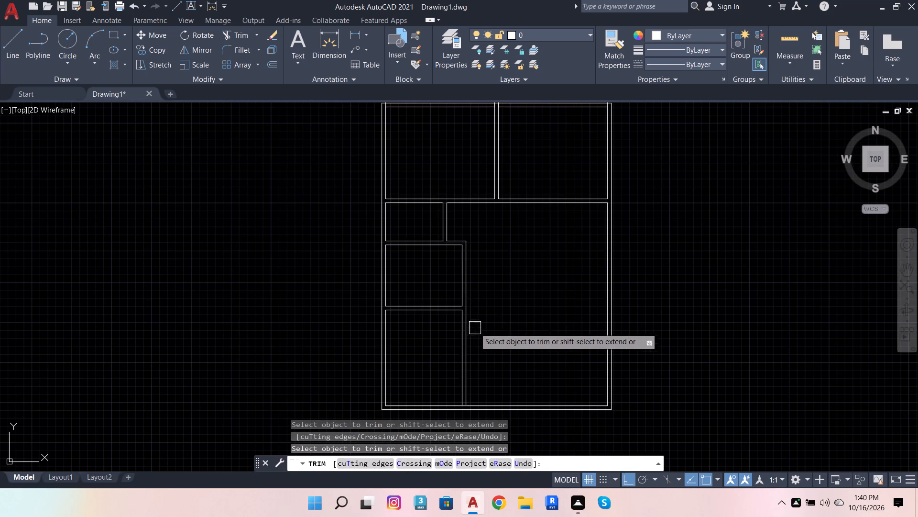
{"action": "key", "text": "Escape"}
Dimension the heights of the two lower-left rooms, placing the dimensions outside the left outer wall.
{"action": "left_click", "coordinate": [344, 48]}
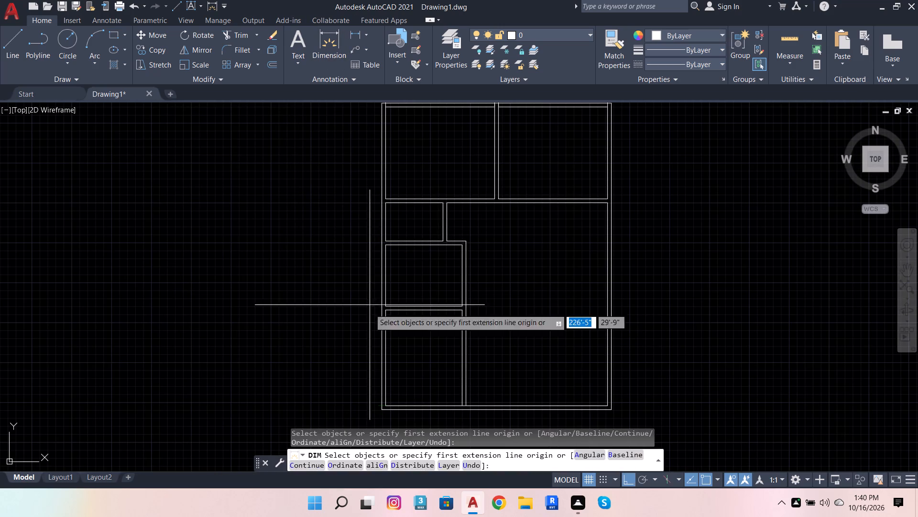
{"action": "left_click", "coordinate": [386, 346]}
{"action": "left_click", "coordinate": [339, 346]}
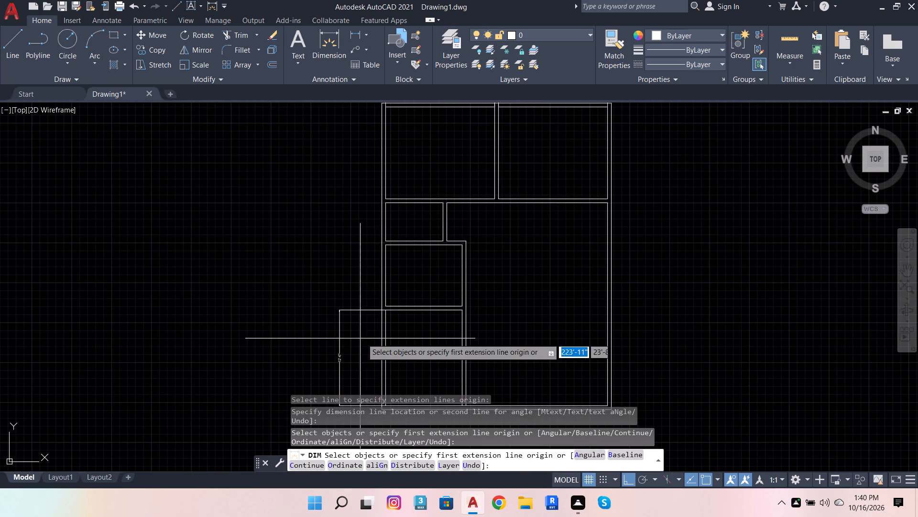
{"action": "scroll", "coordinate": [292, 366], "scroll_direction": "up", "scroll_amount": 4}
{"action": "scroll", "coordinate": [298, 339], "scroll_direction": "down", "scroll_amount": 2}
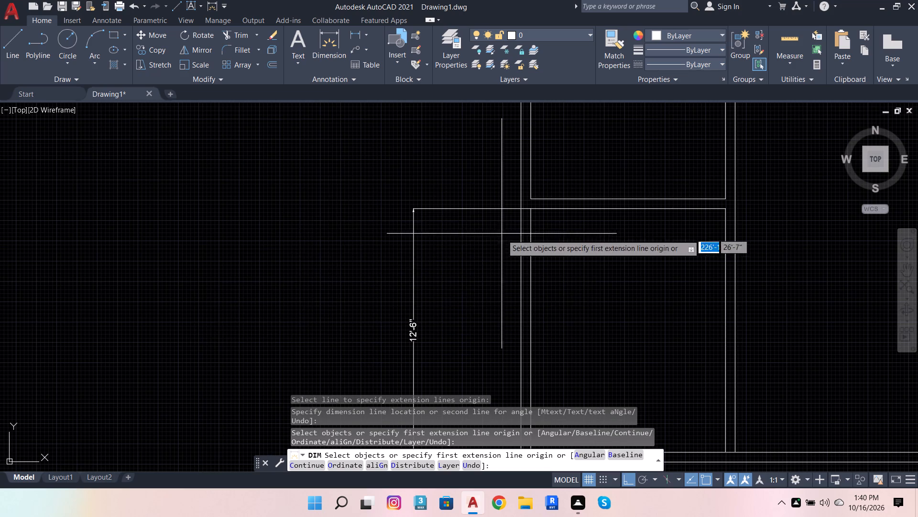
{"action": "scroll", "coordinate": [508, 265], "scroll_direction": "down", "scroll_amount": 1}
{"action": "left_click", "coordinate": [520, 189]}
{"action": "left_click", "coordinate": [478, 201]}
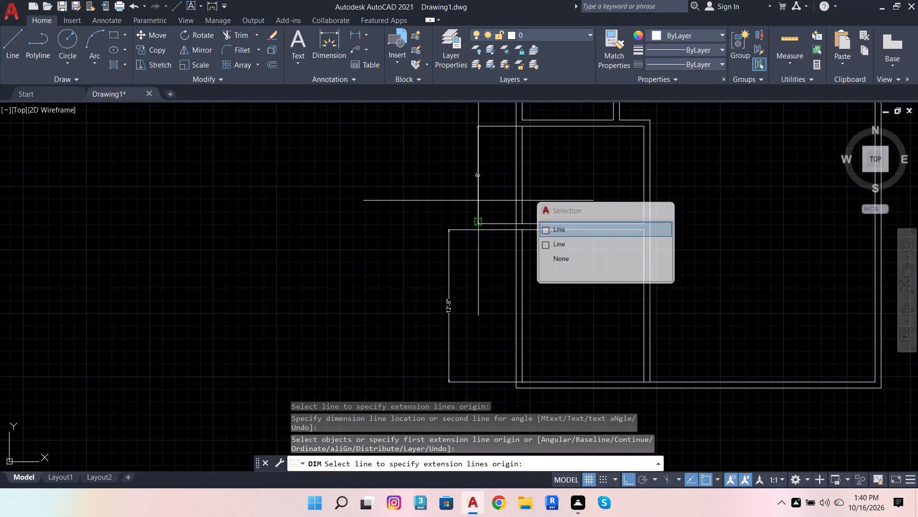
{"action": "key", "text": "Escape"}
{"action": "key", "text": "Escape"}
{"action": "key", "text": "Escape"}
Offset the right outer wall's inner line 3' to the left, in the large room below the upper horizontal partition.
{"action": "scroll", "coordinate": [492, 188], "scroll_direction": "down", "scroll_amount": 2}
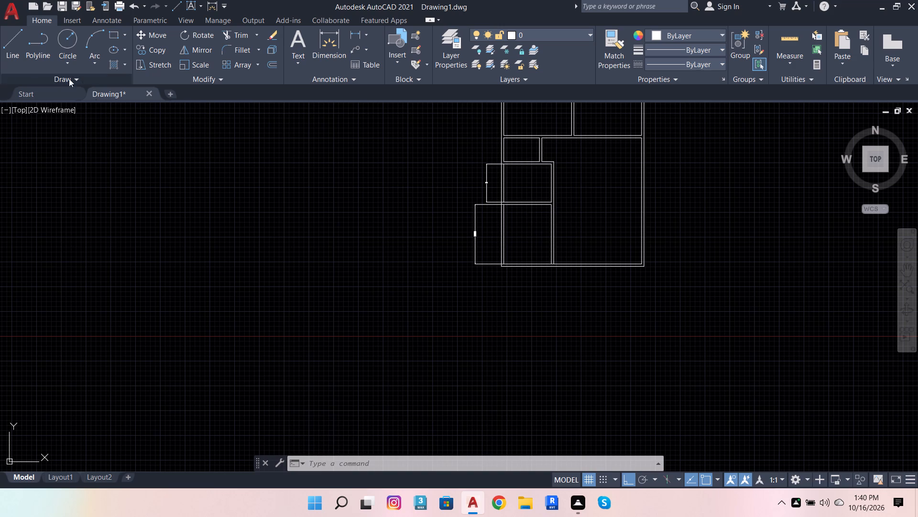
{"action": "scroll", "coordinate": [586, 197], "scroll_direction": "up", "scroll_amount": 1}
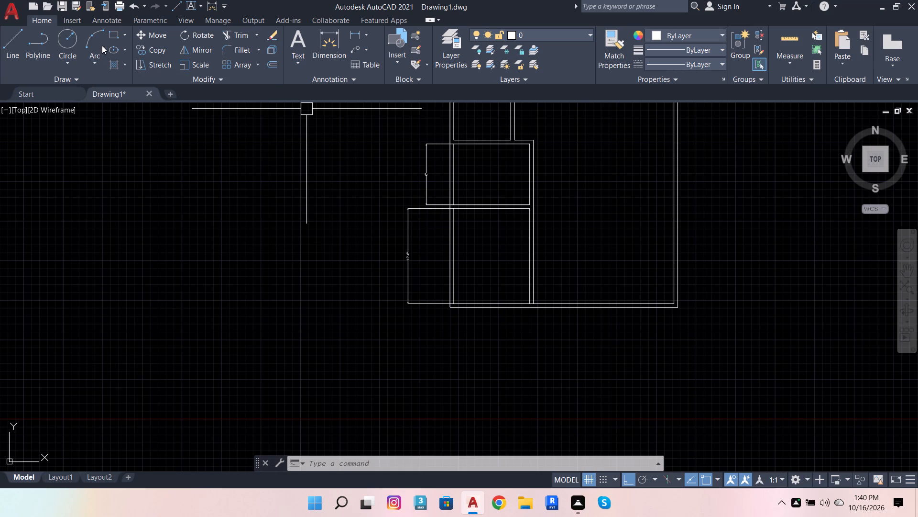
{"action": "scroll", "coordinate": [222, 160], "scroll_direction": "down", "scroll_amount": 1}
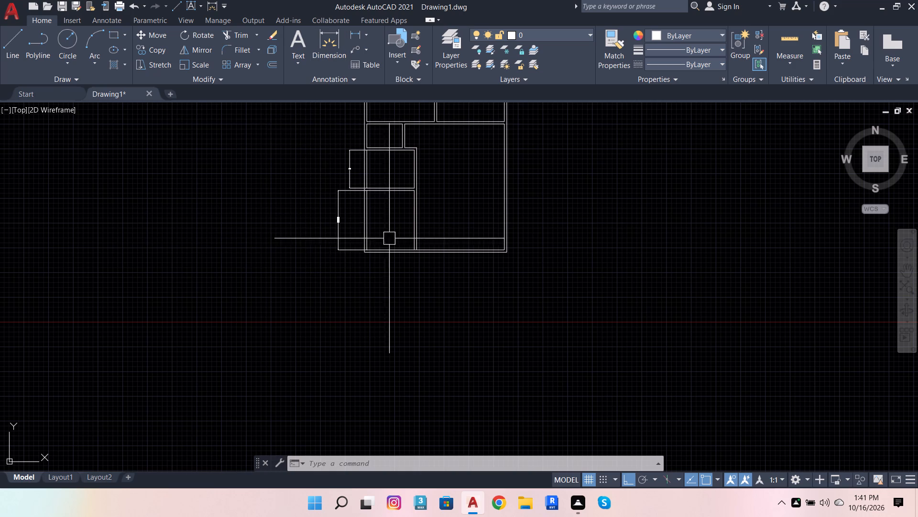
{"action": "scroll", "coordinate": [401, 262], "scroll_direction": "down", "scroll_amount": 1}
{"action": "scroll", "coordinate": [439, 169], "scroll_direction": "up", "scroll_amount": 2}
{"action": "scroll", "coordinate": [525, 212], "scroll_direction": "up", "scroll_amount": 2}
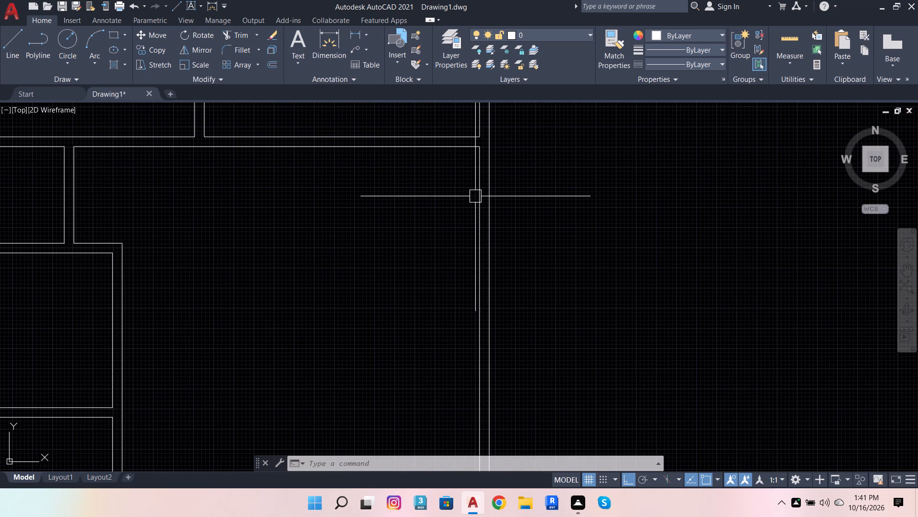
{"action": "left_click", "coordinate": [476, 194]}
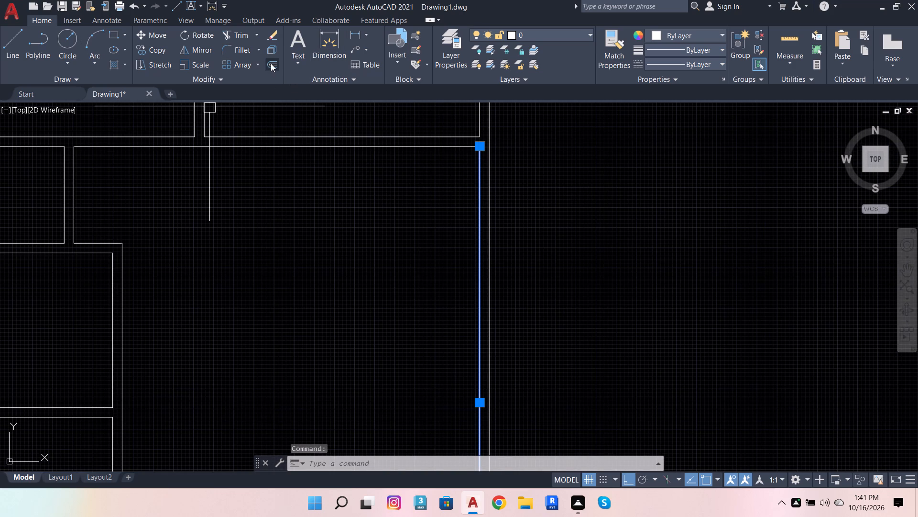
{"action": "left_click", "coordinate": [271, 63]}
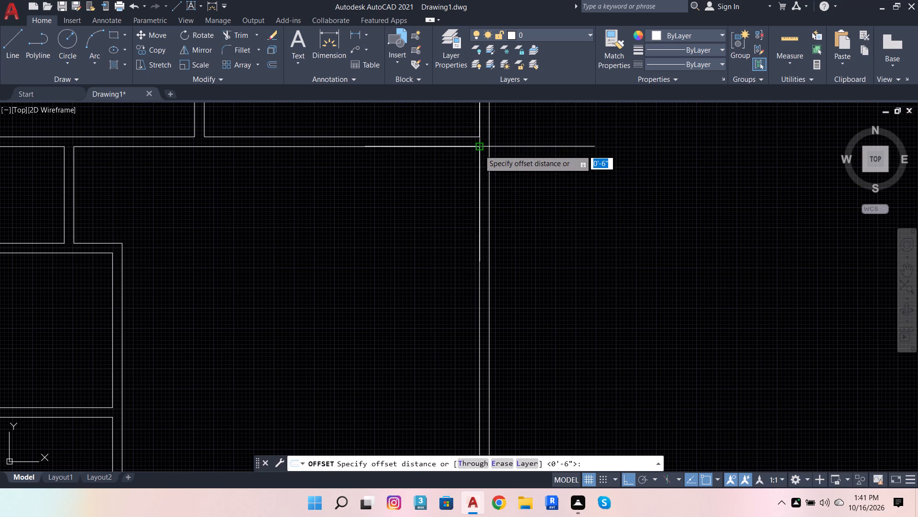
{"action": "left_click", "coordinate": [479, 150]}
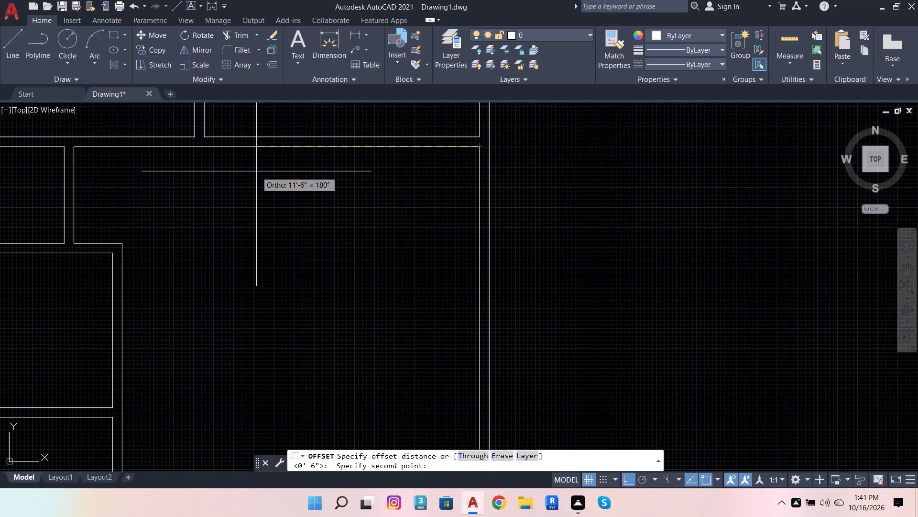
{"action": "type", "text": "3'"}
{"action": "key", "text": "Return"}
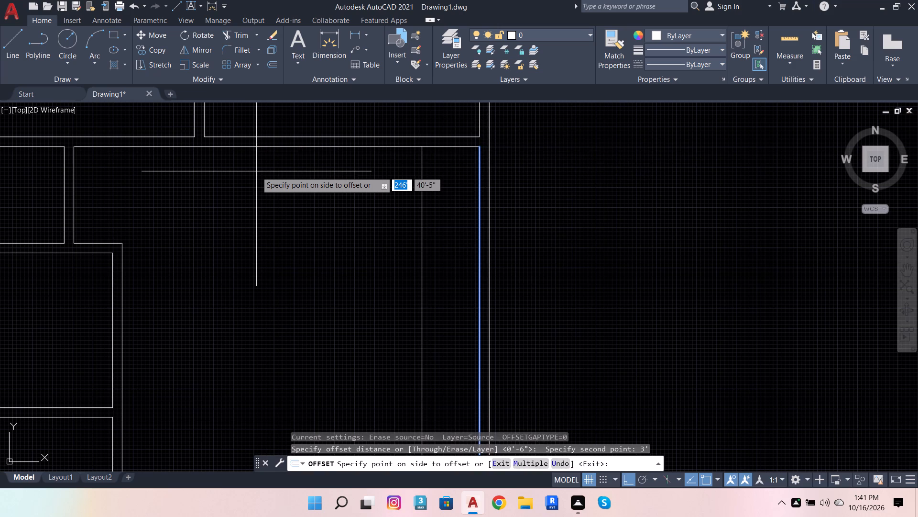
{"action": "left_click", "coordinate": [256, 171]}
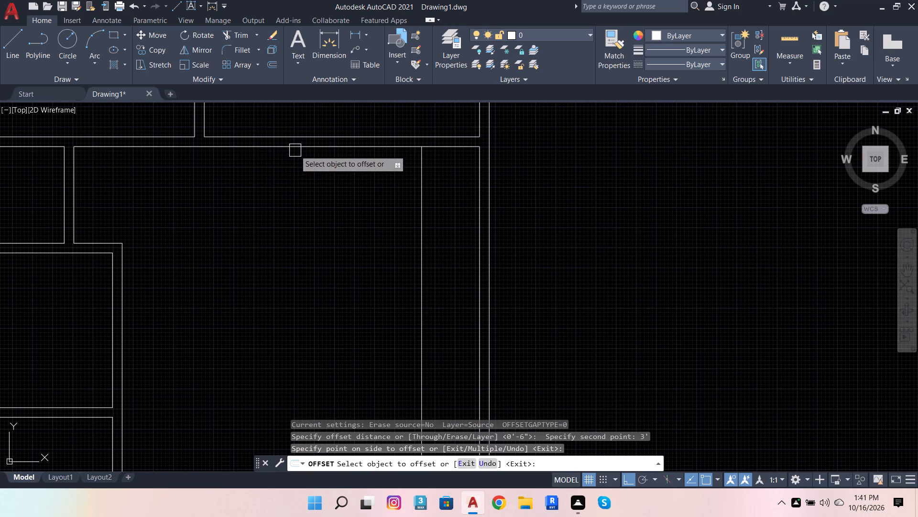
Offset the upper horizontal partition's lower line 3' downward, and offset the resulting line another 3' downward.
{"action": "left_click", "coordinate": [295, 150]}
{"action": "left_click", "coordinate": [314, 226]}
{"action": "left_click_drag", "start_coordinate": [330, 207], "coordinate": [329, 214]}
{"action": "left_click", "coordinate": [330, 299]}
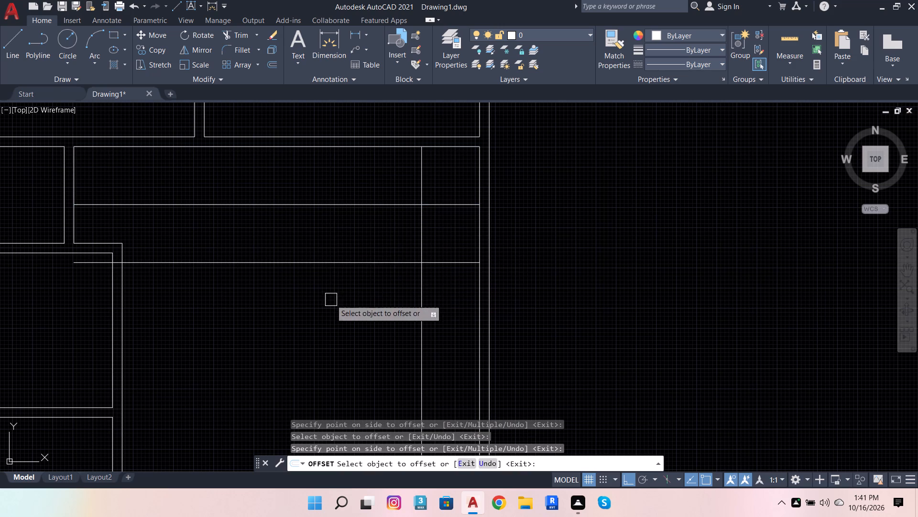
Offset the first of the new horizontal lines 2" to both its upper and lower sides.
{"action": "left_click", "coordinate": [276, 60]}
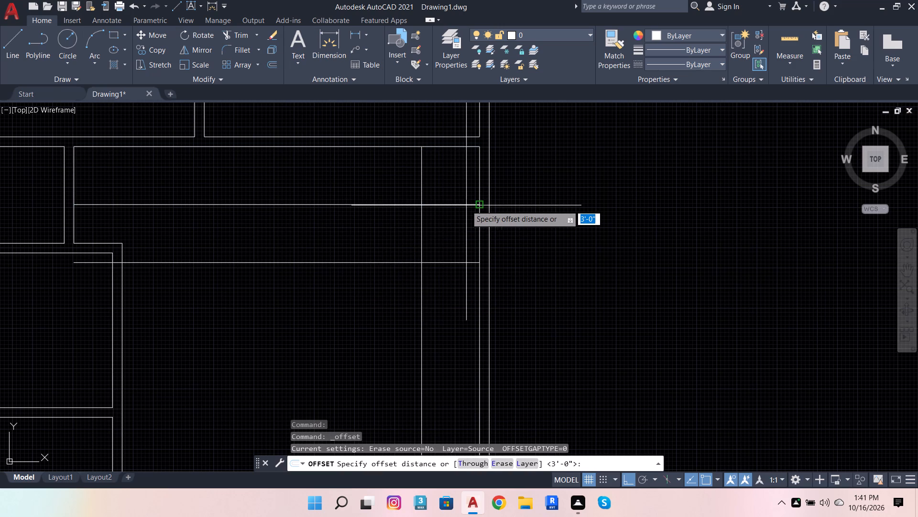
{"action": "left_click", "coordinate": [479, 204]}
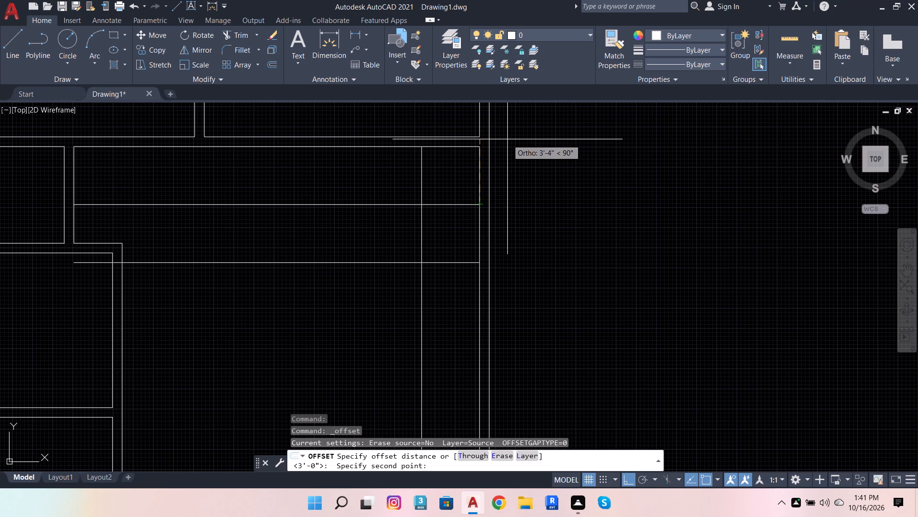
{"action": "key", "text": "2"}
{"action": "key", "text": "Return"}
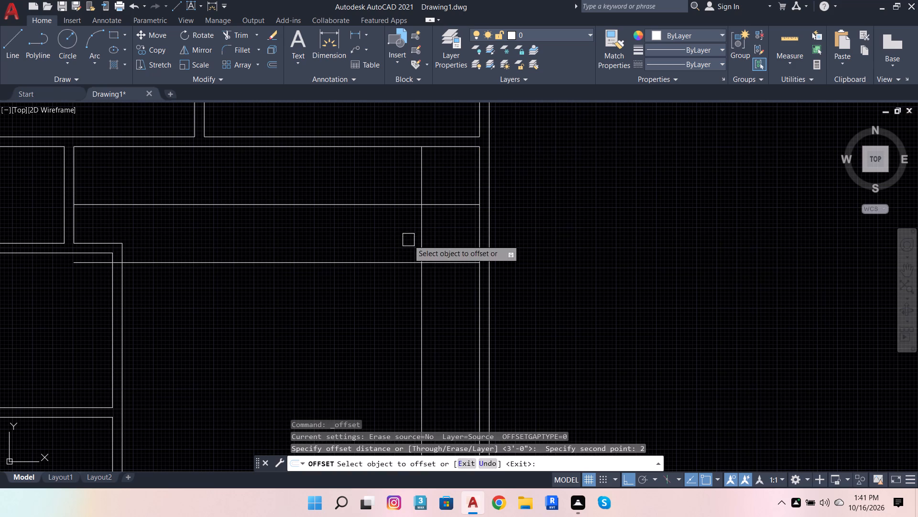
{"action": "left_click", "coordinate": [437, 202]}
{"action": "left_click", "coordinate": [448, 187]}
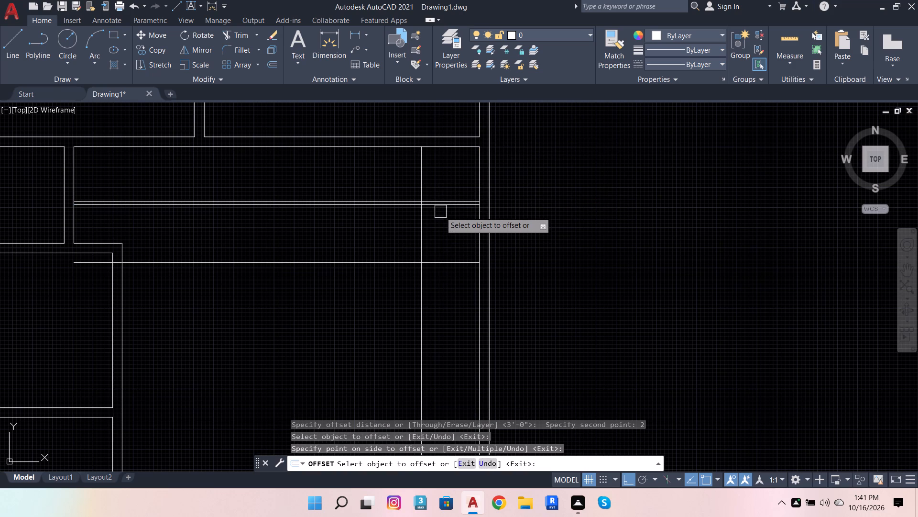
{"action": "left_click_drag", "start_coordinate": [440, 209], "coordinate": [449, 243]}
{"action": "left_click", "coordinate": [449, 243]}
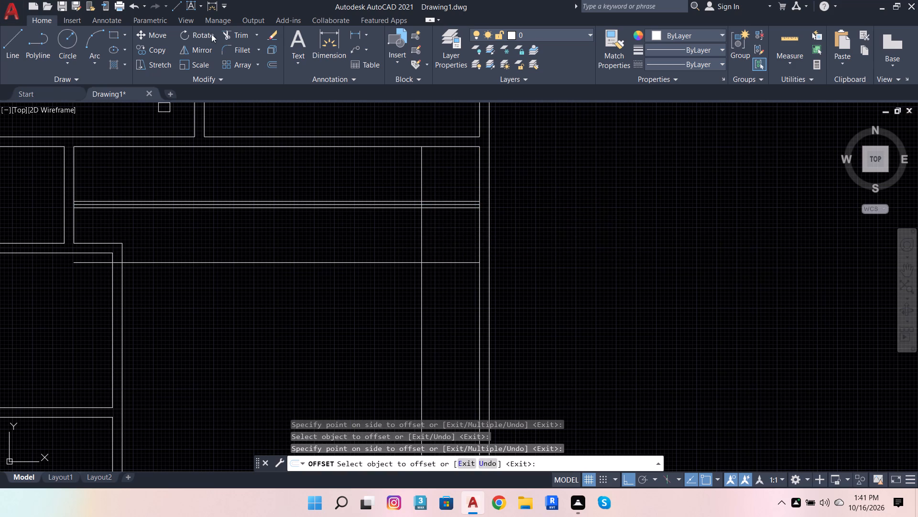
Trim the three closely spaced horizontal lines right of the new vertical line and remove the remaining centre line.
{"action": "left_click", "coordinate": [227, 29]}
{"action": "scroll", "coordinate": [415, 185], "scroll_direction": "up", "scroll_amount": 1}
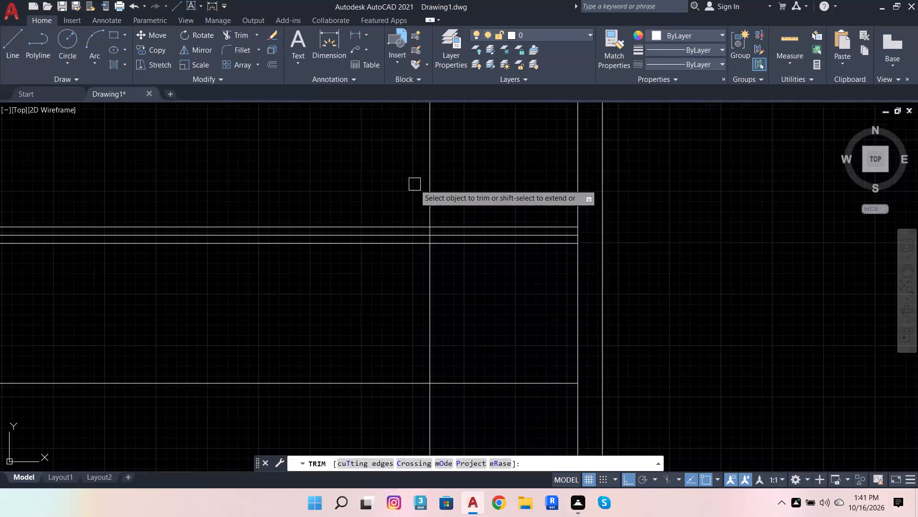
{"action": "scroll", "coordinate": [415, 184], "scroll_direction": "up", "scroll_amount": 1}
{"action": "left_click", "coordinate": [500, 191]}
{"action": "left_click", "coordinate": [499, 274]}
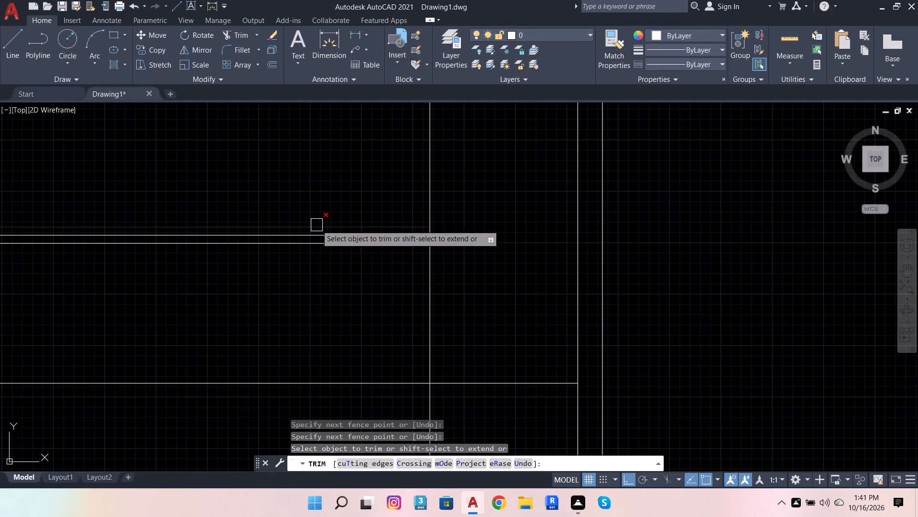
{"action": "scroll", "coordinate": [357, 227], "scroll_direction": "up", "scroll_amount": 2}
{"action": "left_click", "coordinate": [408, 246]}
{"action": "scroll", "coordinate": [785, 247], "scroll_direction": "down", "scroll_amount": 3}
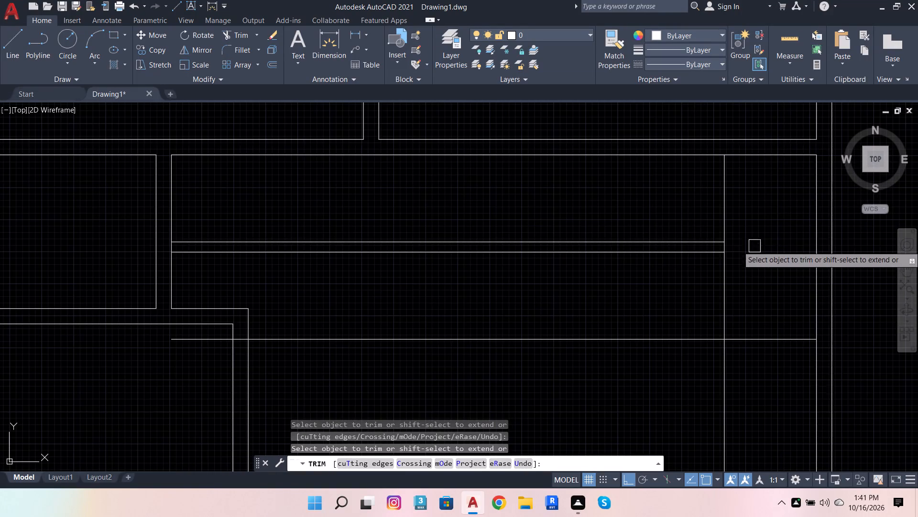
Trim the lower new horizontal line left of the vertical partition's outer face and the new vertical line below that horizontal line.
{"action": "left_click", "coordinate": [195, 341]}
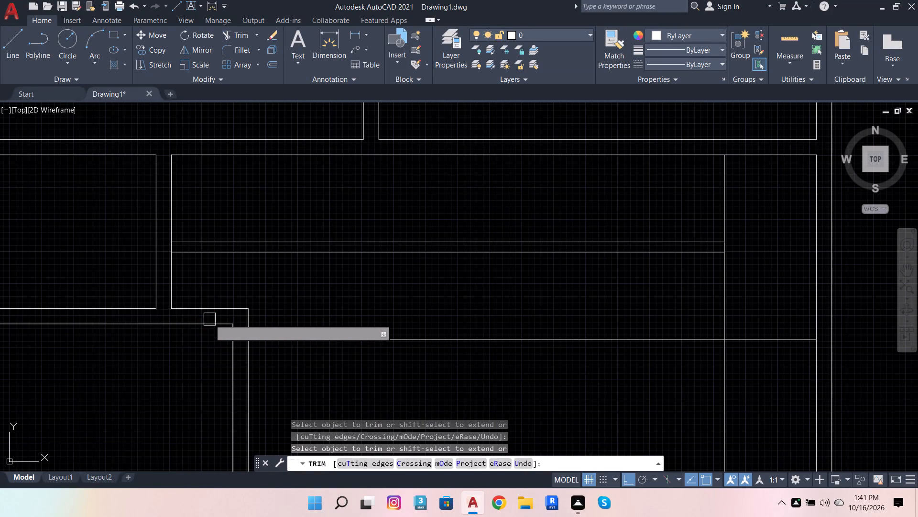
{"action": "scroll", "coordinate": [277, 369], "scroll_direction": "up", "scroll_amount": 2}
{"action": "left_click", "coordinate": [206, 310]}
{"action": "scroll", "coordinate": [457, 347], "scroll_direction": "down", "scroll_amount": 3}
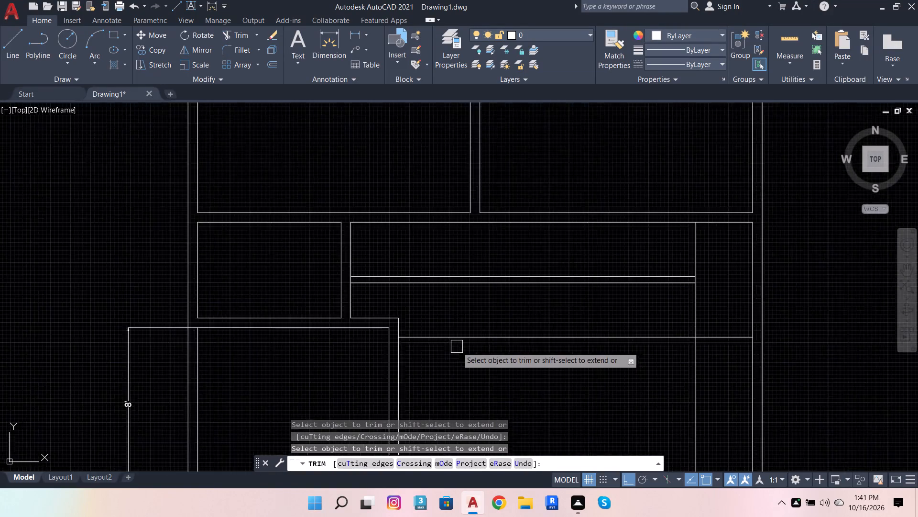
{"action": "left_click", "coordinate": [692, 393]}
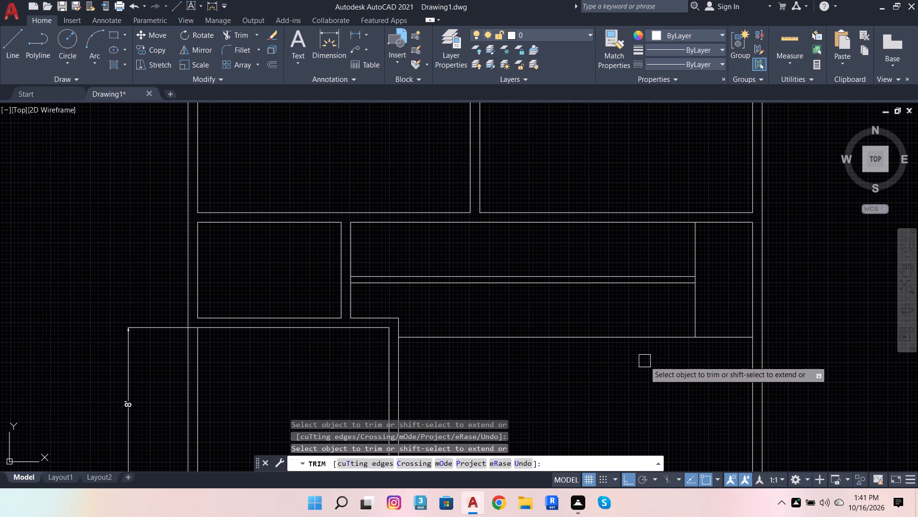
{"action": "key", "text": "Escape"}
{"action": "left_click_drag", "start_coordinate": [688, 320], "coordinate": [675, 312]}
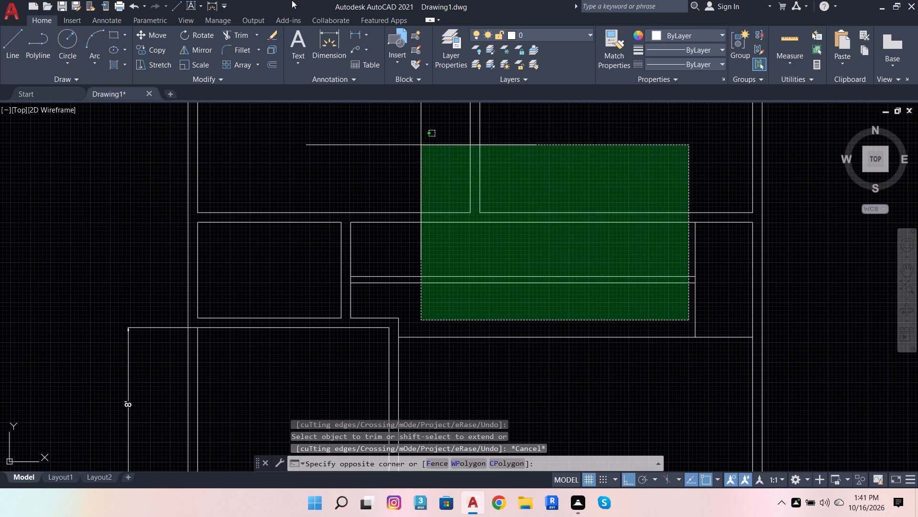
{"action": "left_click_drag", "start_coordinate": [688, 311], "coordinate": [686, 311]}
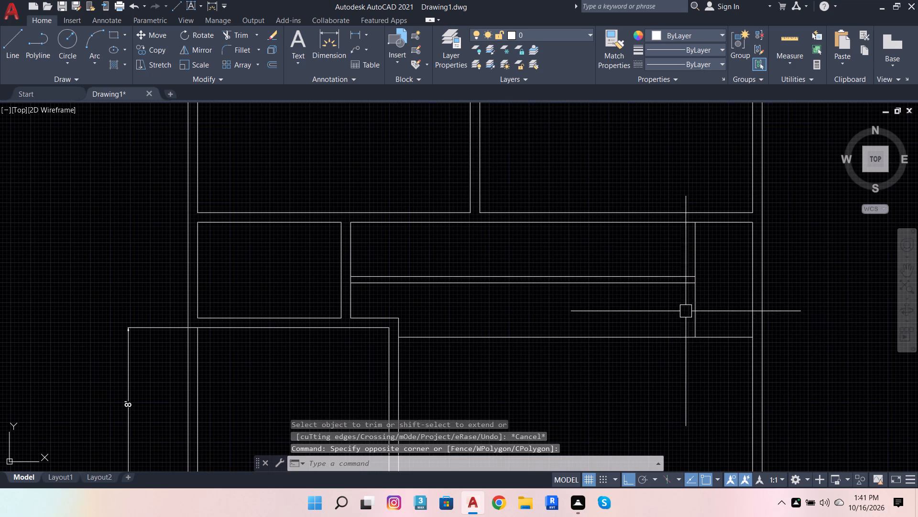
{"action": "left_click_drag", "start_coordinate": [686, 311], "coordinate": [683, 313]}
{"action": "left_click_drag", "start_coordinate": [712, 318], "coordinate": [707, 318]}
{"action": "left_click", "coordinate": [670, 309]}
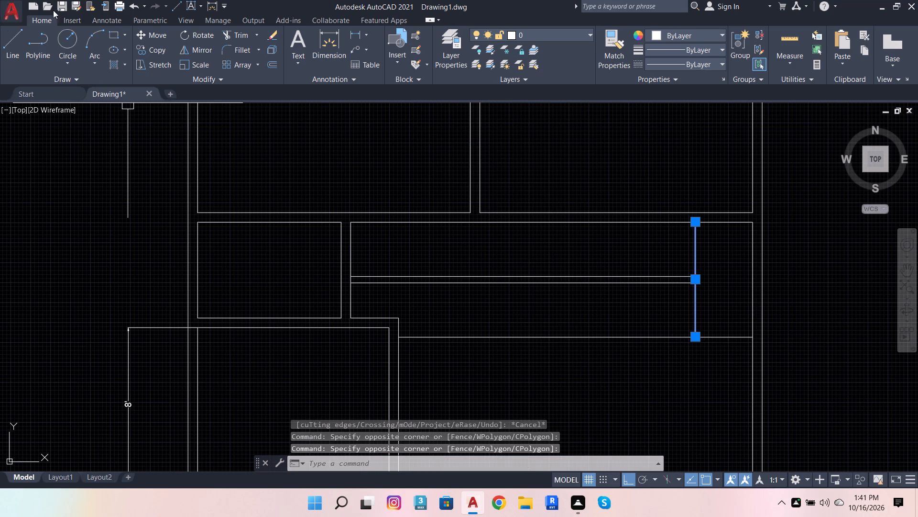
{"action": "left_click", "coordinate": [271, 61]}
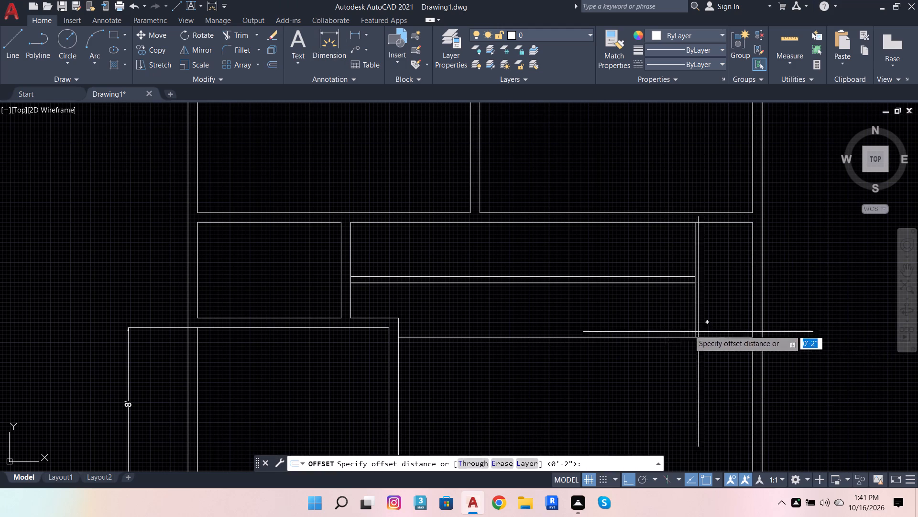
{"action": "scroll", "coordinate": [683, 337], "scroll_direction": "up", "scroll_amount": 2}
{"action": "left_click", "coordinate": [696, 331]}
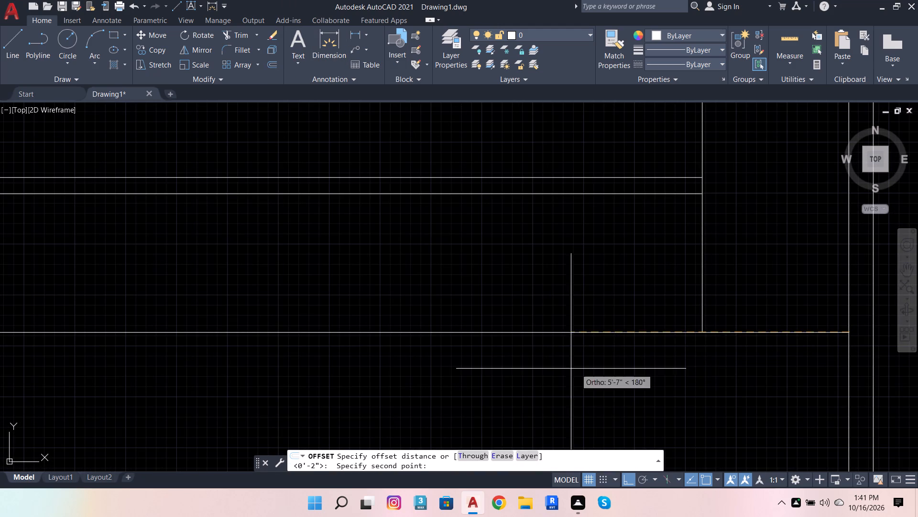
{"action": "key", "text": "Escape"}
Offset the stair's right-hand vertical line 10" leftward, repeating from each resulting line until four tread lines are made.
{"action": "left_click", "coordinate": [698, 306]}
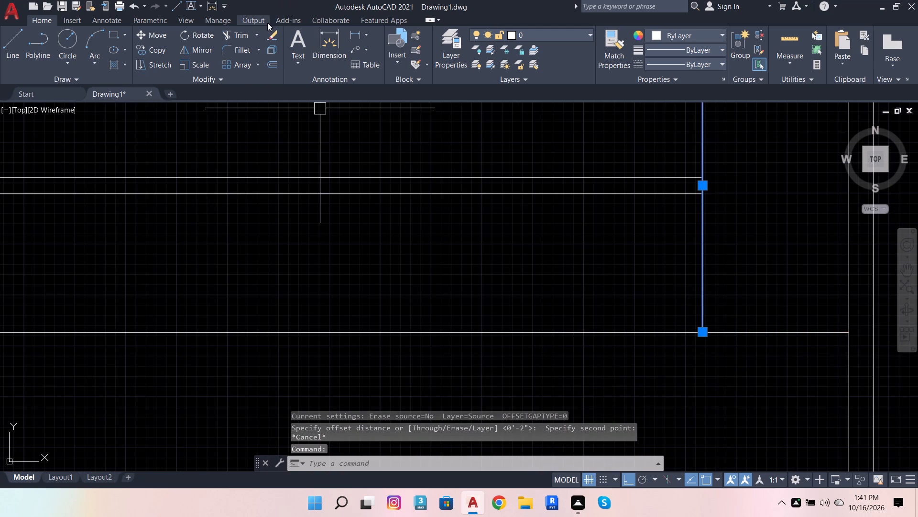
{"action": "left_click", "coordinate": [276, 62]}
{"action": "left_click", "coordinate": [703, 332]}
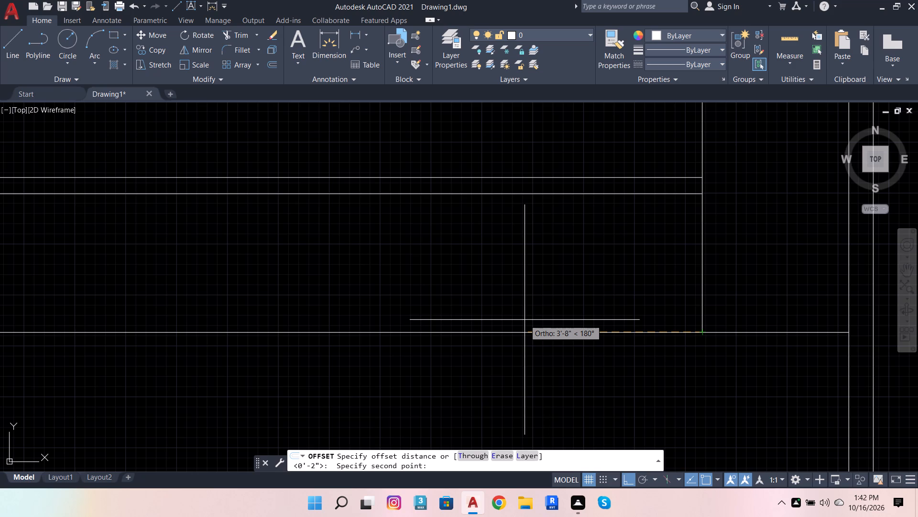
{"action": "type", "text": "10"}
{"action": "key", "text": "Return"}
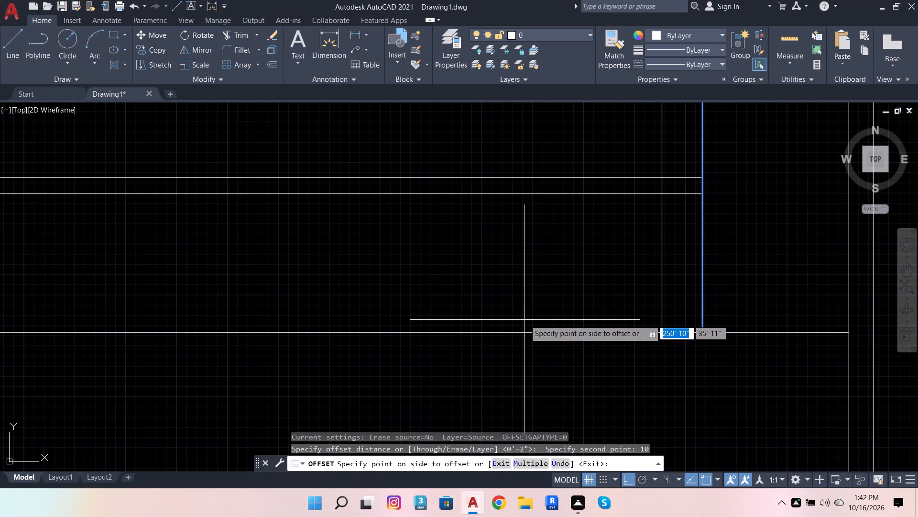
{"action": "left_click", "coordinate": [524, 318]}
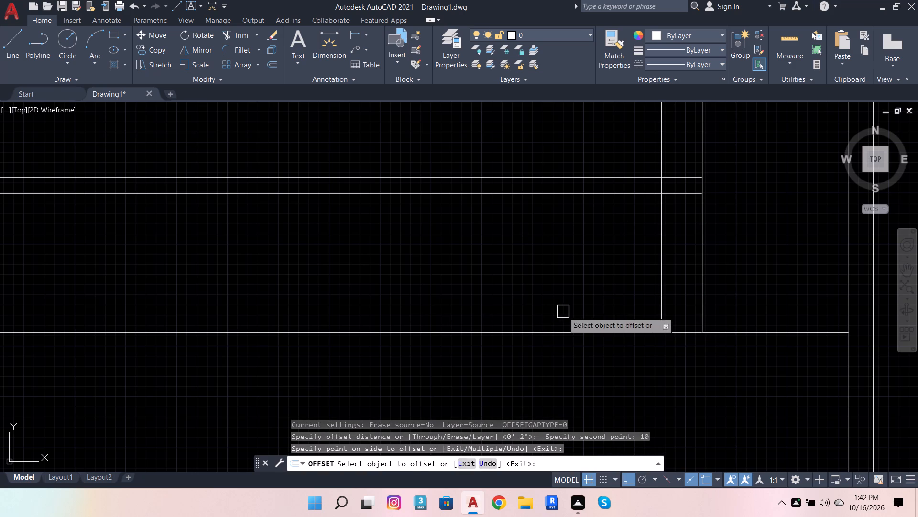
{"action": "left_click", "coordinate": [659, 290]}
{"action": "left_click_drag", "start_coordinate": [489, 291], "coordinate": [502, 289]}
{"action": "left_click", "coordinate": [619, 285]}
{"action": "left_click_drag", "start_coordinate": [497, 282], "coordinate": [504, 283]}
{"action": "left_click", "coordinate": [584, 282]}
{"action": "left_click_drag", "start_coordinate": [498, 281], "coordinate": [506, 281]}
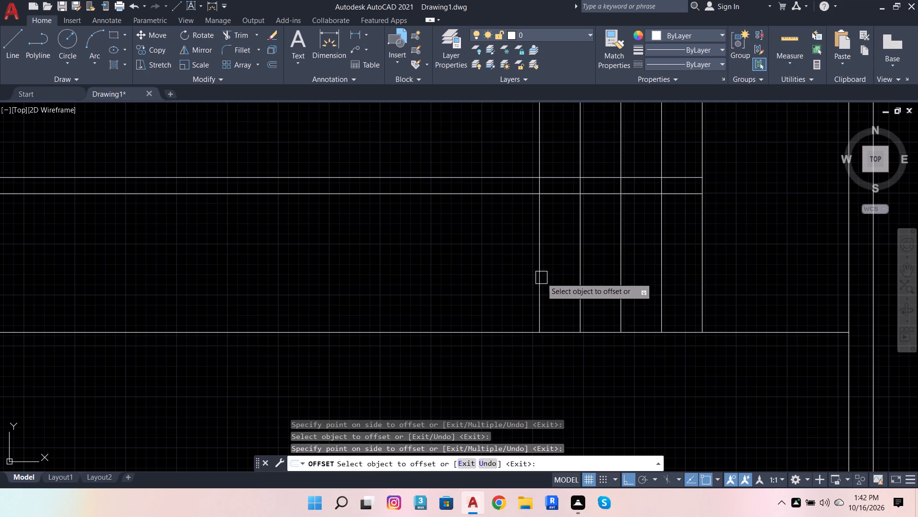
Add six more tread lines by successively offsetting the leftmost tread line 10" leftward.
{"action": "left_click", "coordinate": [540, 277]}
{"action": "left_click", "coordinate": [487, 277]}
{"action": "left_click", "coordinate": [501, 275]}
{"action": "left_click", "coordinate": [389, 290]}
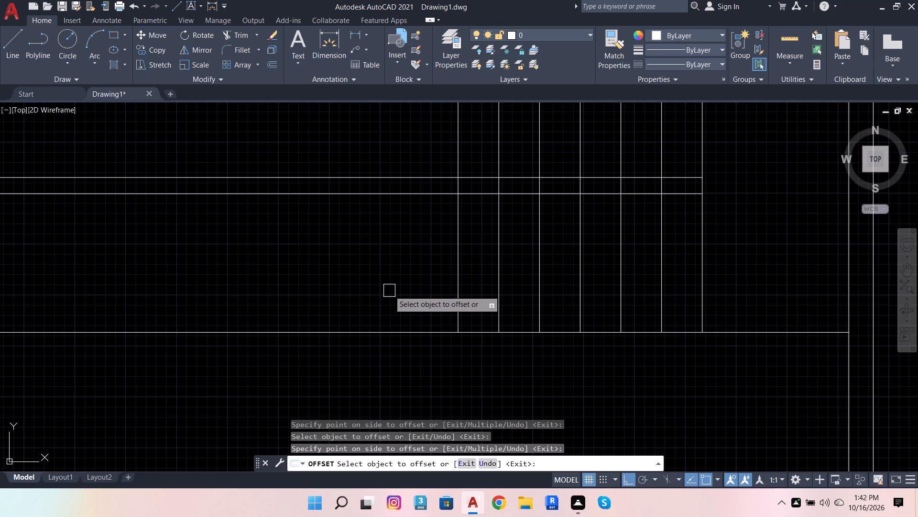
{"action": "left_click", "coordinate": [456, 239]}
{"action": "left_click", "coordinate": [325, 273]}
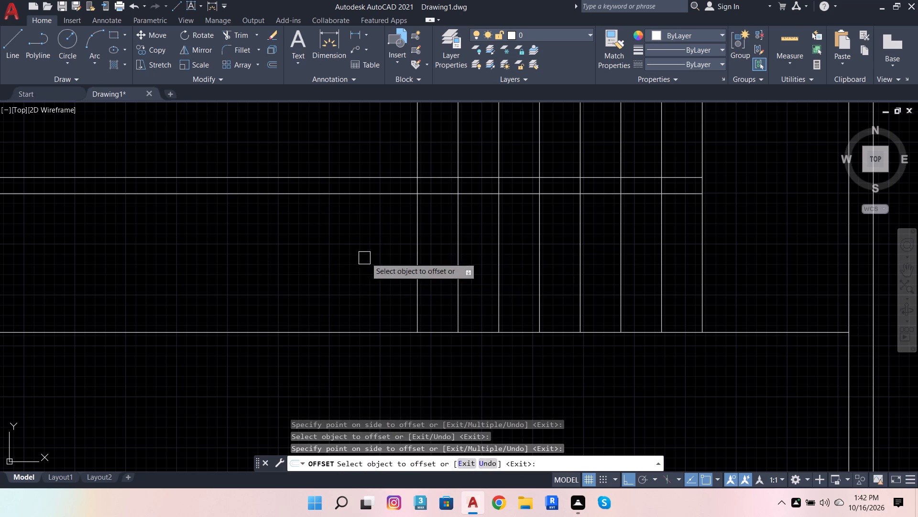
{"action": "left_click_drag", "start_coordinate": [417, 253], "coordinate": [411, 255]}
{"action": "left_click", "coordinate": [364, 270]}
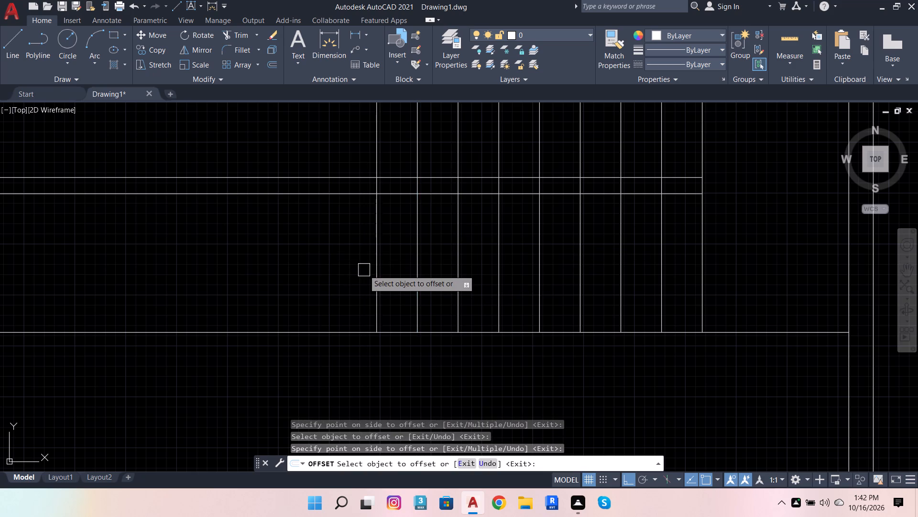
{"action": "left_click_drag", "start_coordinate": [374, 263], "coordinate": [334, 274]}
{"action": "left_click", "coordinate": [285, 282]}
{"action": "left_click_drag", "start_coordinate": [333, 260], "coordinate": [320, 266]}
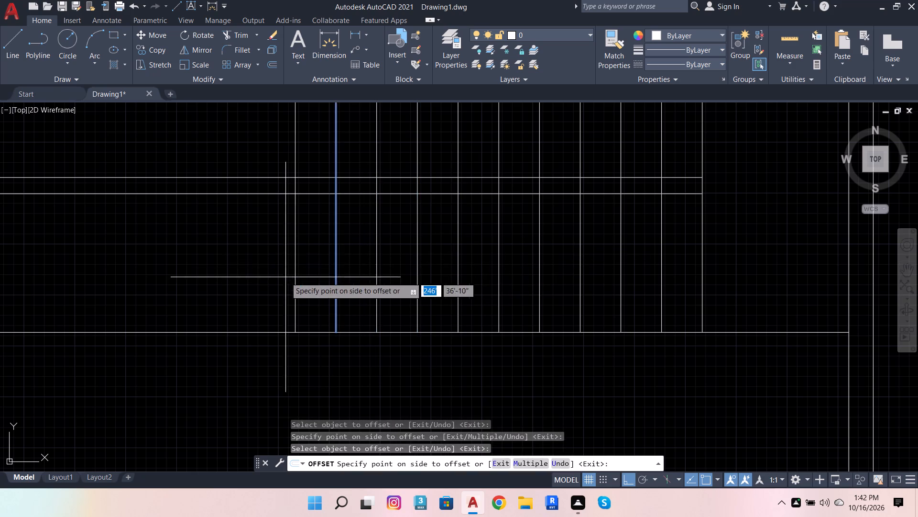
{"action": "left_click", "coordinate": [285, 277]}
{"action": "scroll", "coordinate": [447, 290], "scroll_direction": "down", "scroll_amount": 2}
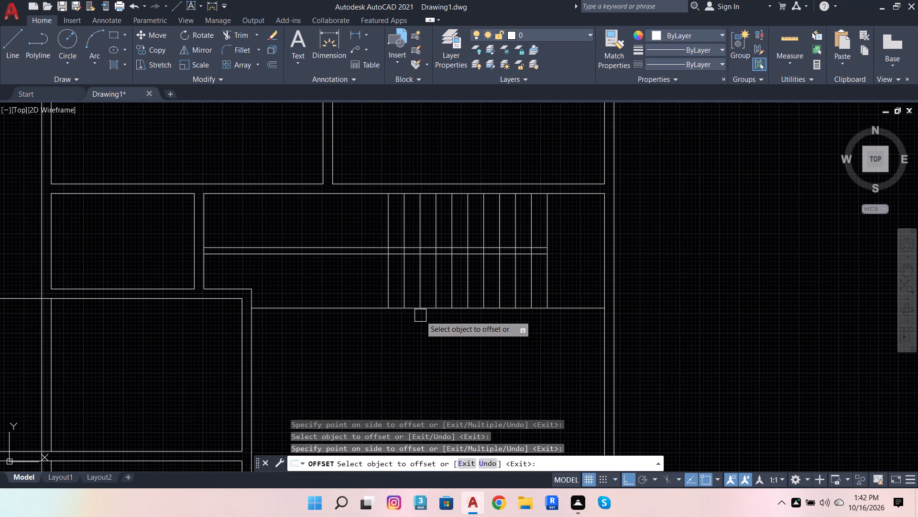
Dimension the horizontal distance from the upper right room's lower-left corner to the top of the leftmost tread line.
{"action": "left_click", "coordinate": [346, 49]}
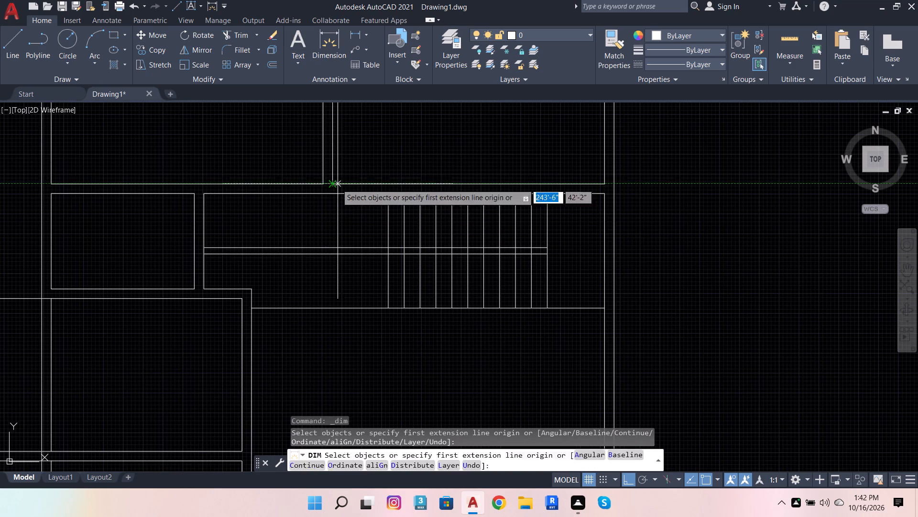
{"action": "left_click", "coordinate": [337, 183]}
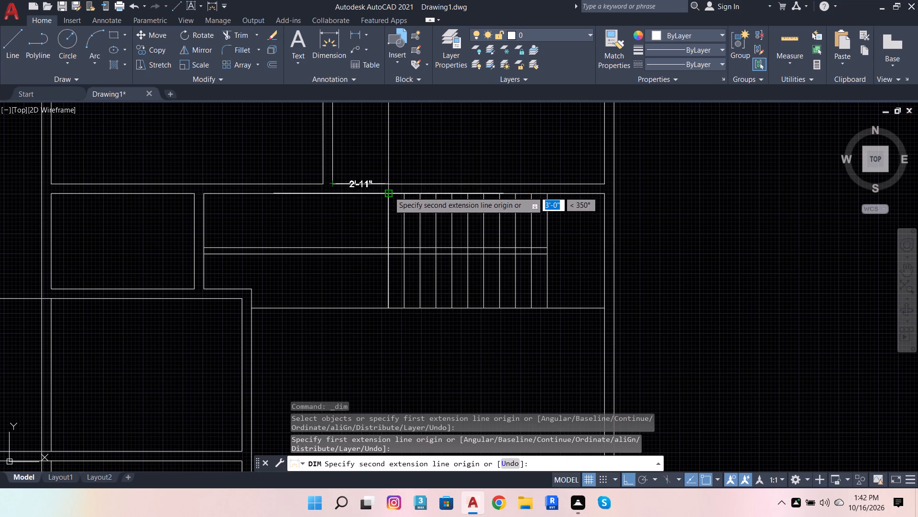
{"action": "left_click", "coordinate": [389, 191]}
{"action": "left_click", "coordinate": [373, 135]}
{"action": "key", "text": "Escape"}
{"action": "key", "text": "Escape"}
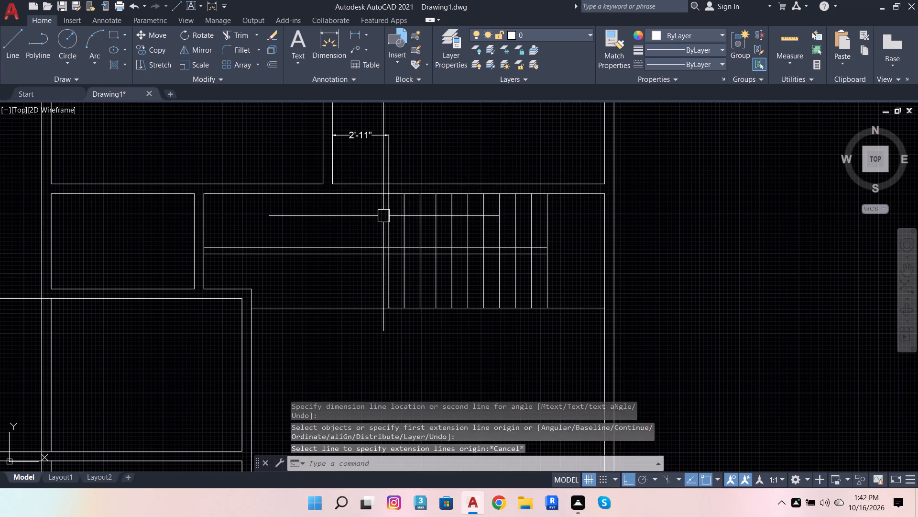
Delete the leftmost tread line of the staircase.
{"action": "left_click", "coordinate": [383, 216]}
{"action": "key", "text": "Delete"}
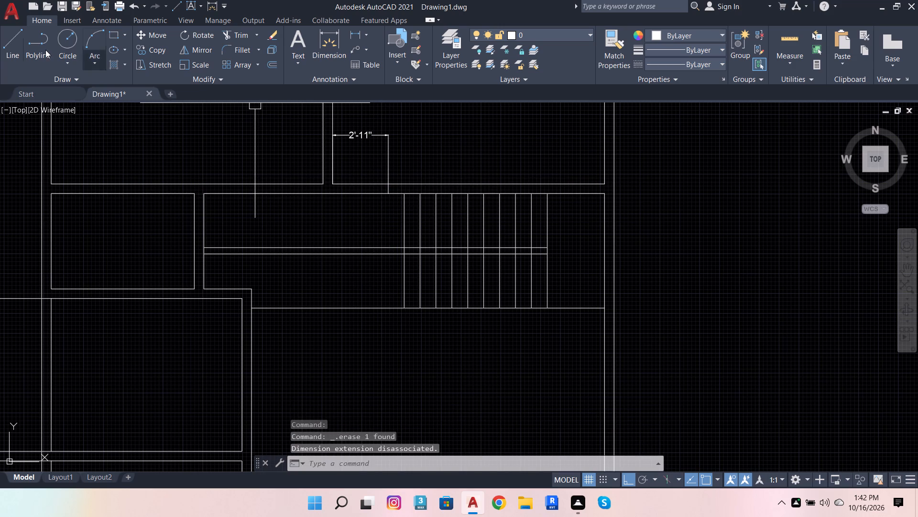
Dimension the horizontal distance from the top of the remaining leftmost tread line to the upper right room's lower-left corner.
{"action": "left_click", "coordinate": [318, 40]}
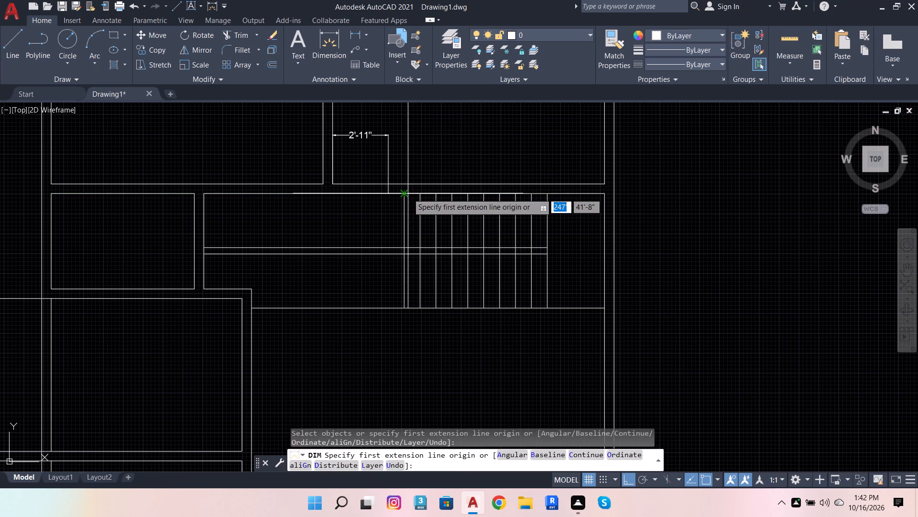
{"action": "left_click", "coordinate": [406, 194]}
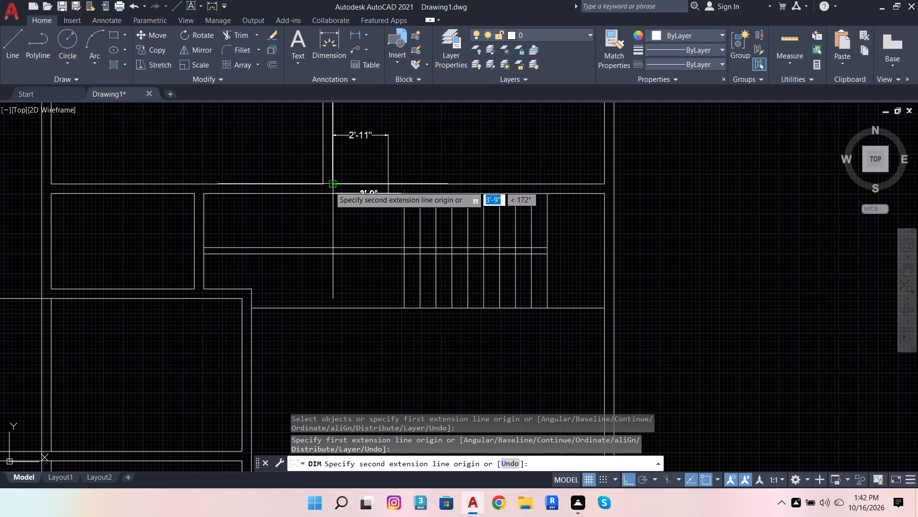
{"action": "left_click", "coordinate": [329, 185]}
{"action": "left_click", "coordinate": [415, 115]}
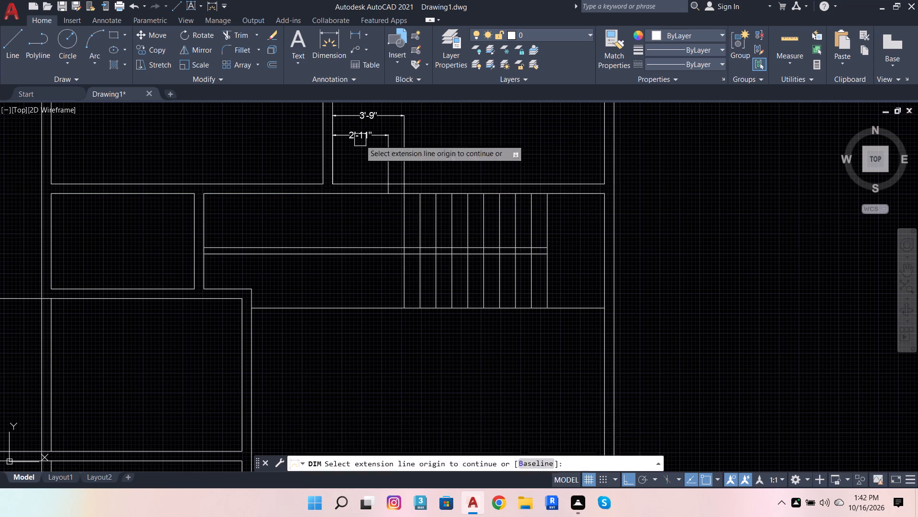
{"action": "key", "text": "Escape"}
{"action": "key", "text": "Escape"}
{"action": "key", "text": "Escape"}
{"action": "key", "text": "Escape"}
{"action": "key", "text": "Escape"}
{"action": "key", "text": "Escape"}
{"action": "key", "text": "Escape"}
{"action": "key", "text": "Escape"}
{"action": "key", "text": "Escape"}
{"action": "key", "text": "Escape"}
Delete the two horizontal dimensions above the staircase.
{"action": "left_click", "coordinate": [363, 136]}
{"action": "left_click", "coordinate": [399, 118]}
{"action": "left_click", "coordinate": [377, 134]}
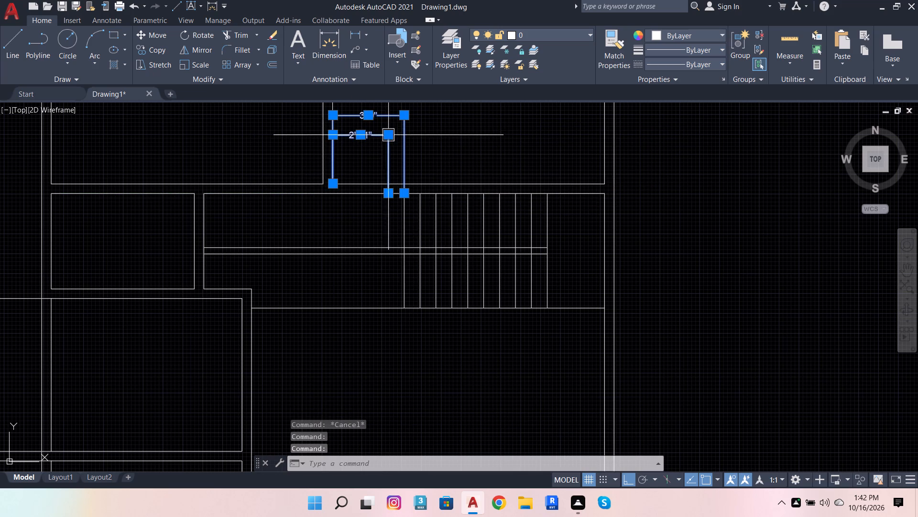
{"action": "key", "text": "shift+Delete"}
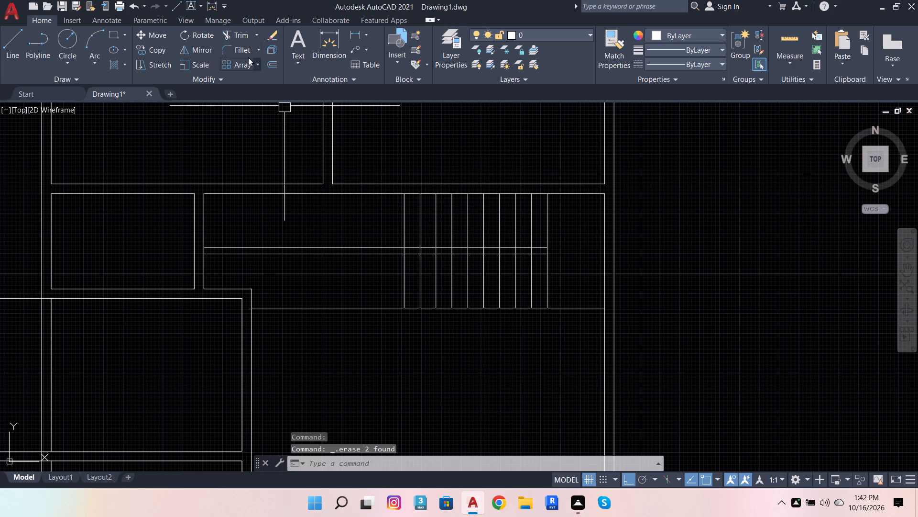
Trim the two middle stair lines and the bottom stair line left of the leftmost tread line.
{"action": "left_click", "coordinate": [240, 33]}
{"action": "left_click", "coordinate": [372, 223]}
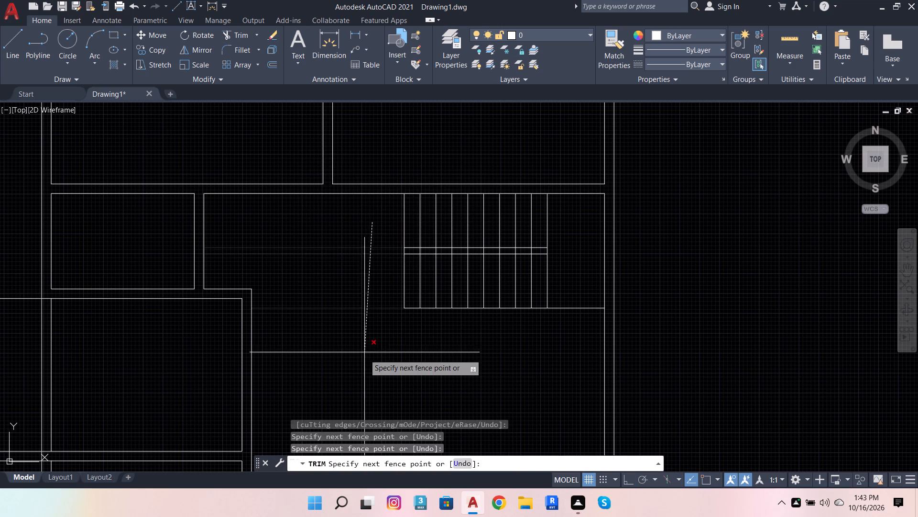
{"action": "left_click", "coordinate": [364, 358]}
Trim the tread lines inside the narrow gap between the two middle stair lines, keeping the rightmost vertical line intact.
{"action": "scroll", "coordinate": [386, 257], "scroll_direction": "up", "scroll_amount": 3}
{"action": "left_click", "coordinate": [406, 240]}
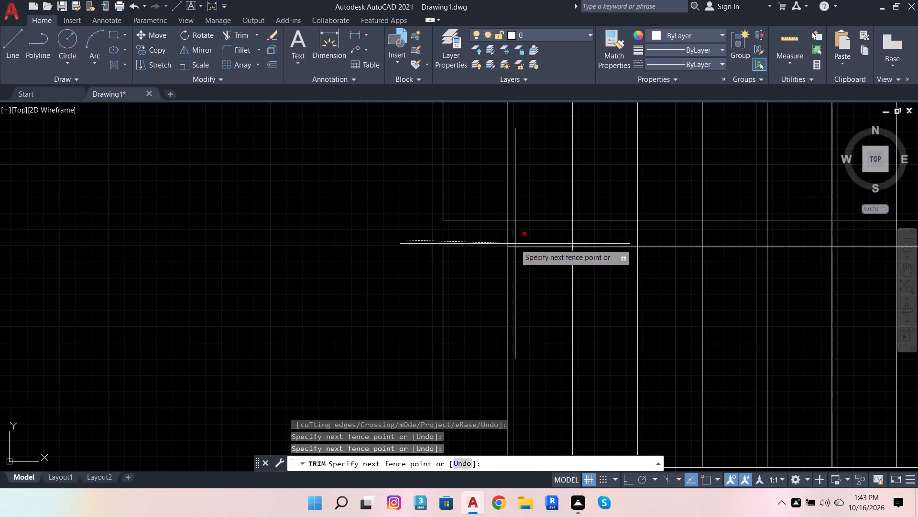
{"action": "left_click", "coordinate": [652, 236]}
{"action": "scroll", "coordinate": [341, 193], "scroll_direction": "down", "scroll_amount": 3}
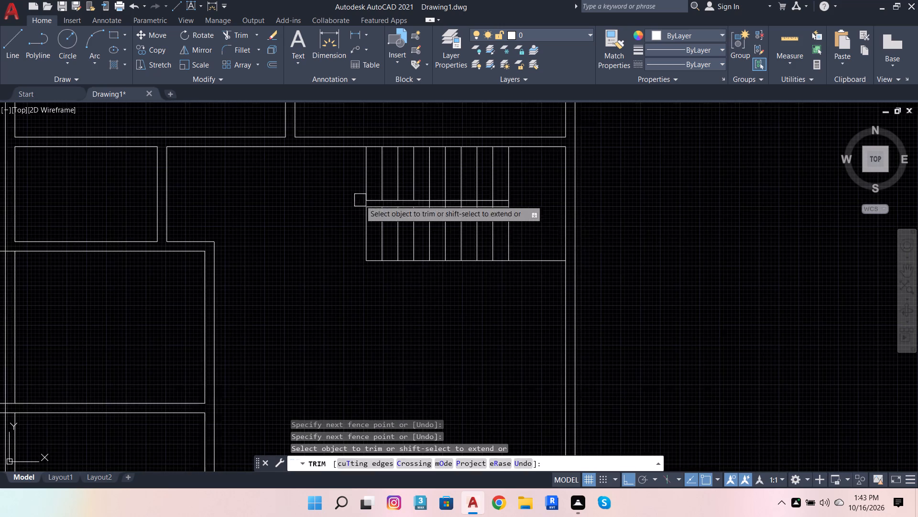
{"action": "scroll", "coordinate": [511, 204], "scroll_direction": "up", "scroll_amount": 2}
{"action": "scroll", "coordinate": [458, 209], "scroll_direction": "up", "scroll_amount": 1}
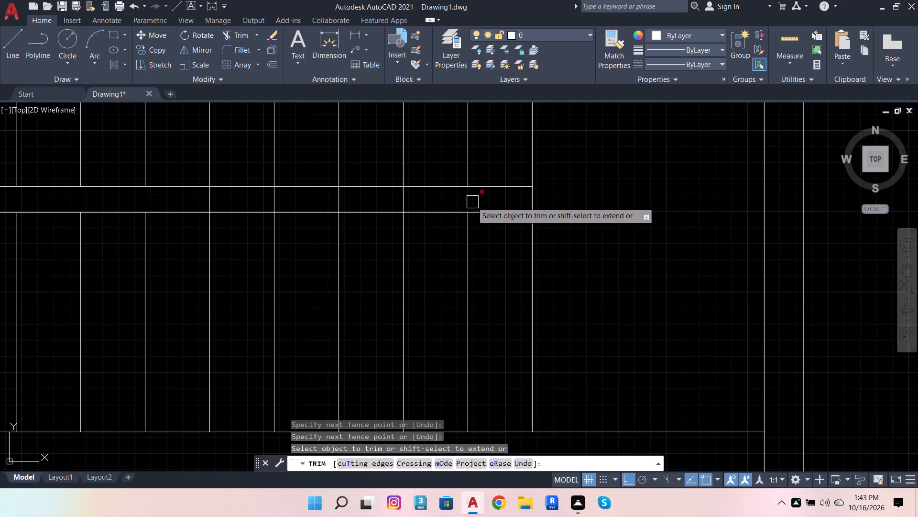
{"action": "left_click", "coordinate": [493, 198]}
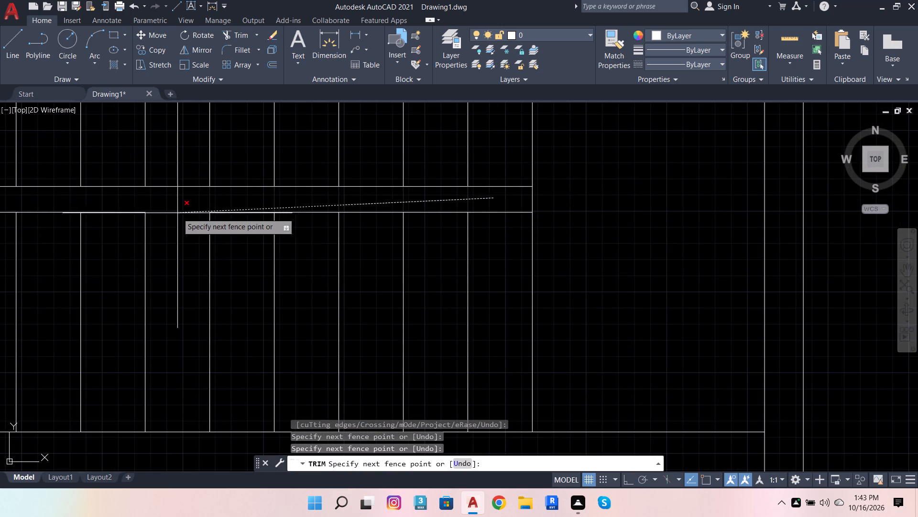
{"action": "left_click", "coordinate": [163, 199]}
{"action": "scroll", "coordinate": [401, 236], "scroll_direction": "down", "scroll_amount": 4}
{"action": "scroll", "coordinate": [290, 215], "scroll_direction": "up", "scroll_amount": 3}
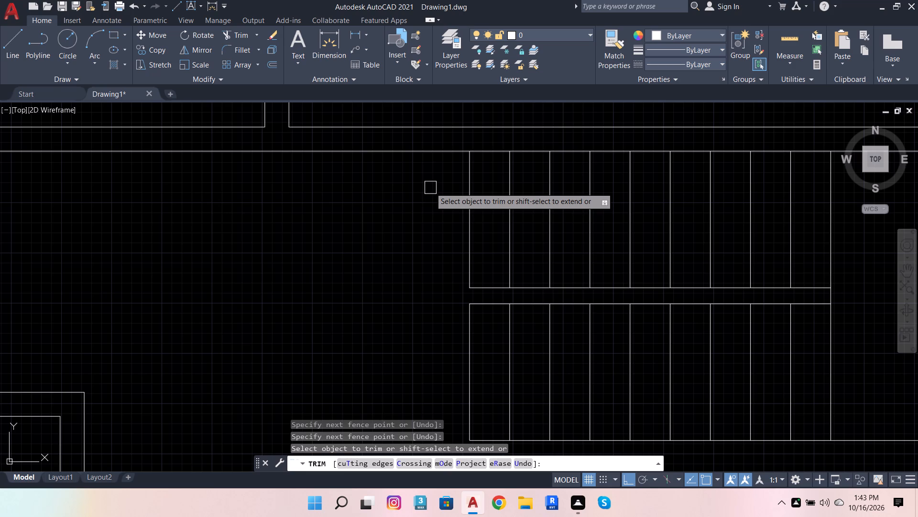
{"action": "scroll", "coordinate": [454, 228], "scroll_direction": "down", "scroll_amount": 1}
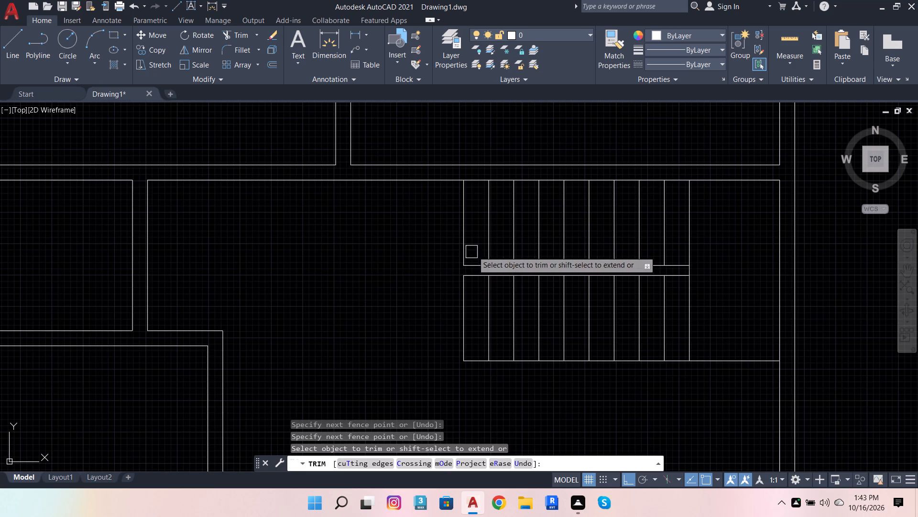
{"action": "key", "text": "Escape"}
Offset the staircase's bottom horizontal line 6" to its upper side and to its lower side.
{"action": "left_click", "coordinate": [742, 366]}
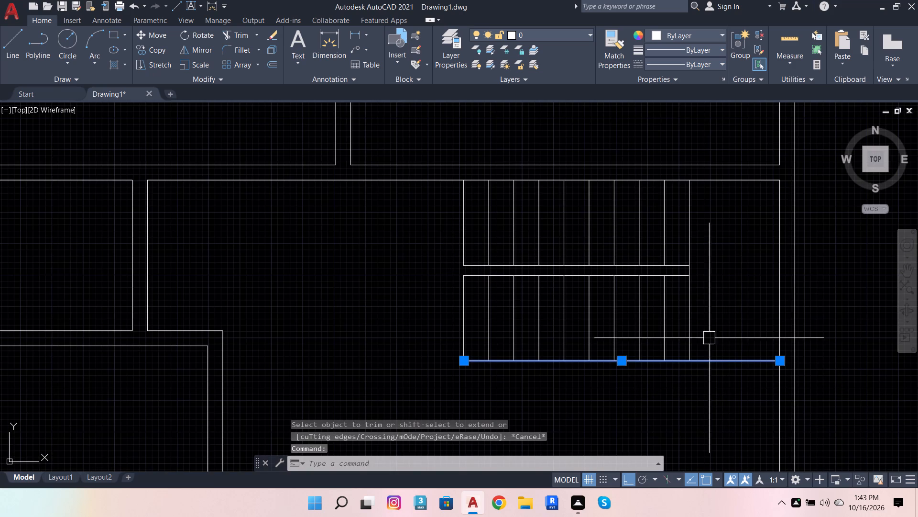
{"action": "left_click", "coordinate": [277, 64]}
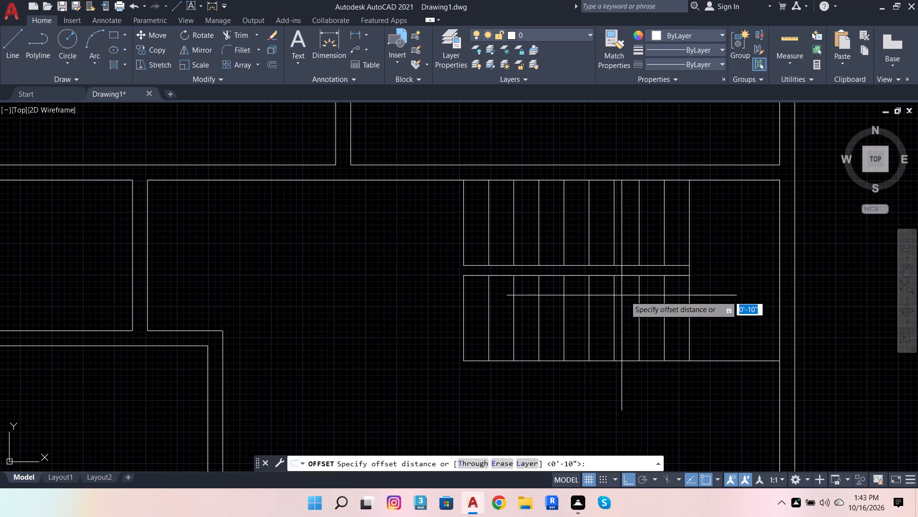
{"action": "left_click", "coordinate": [777, 359]}
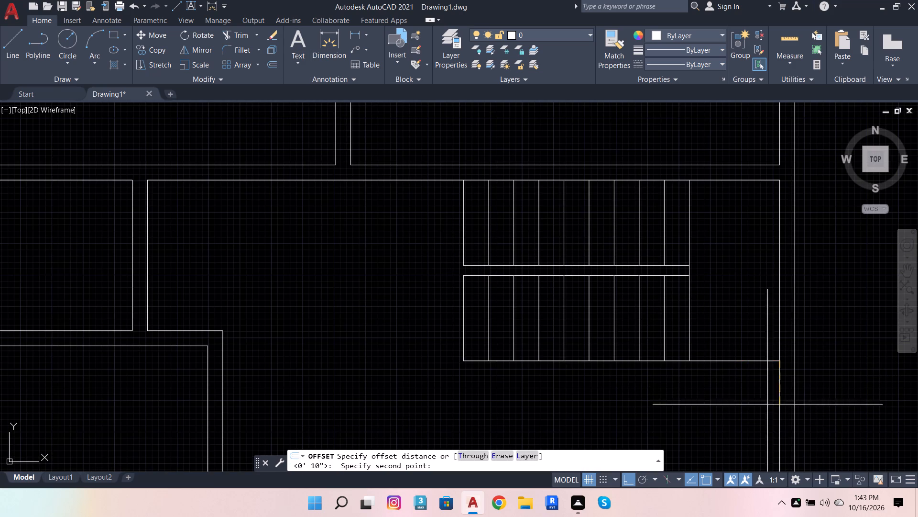
{"action": "key", "text": "6"}
{"action": "key", "text": "Return"}
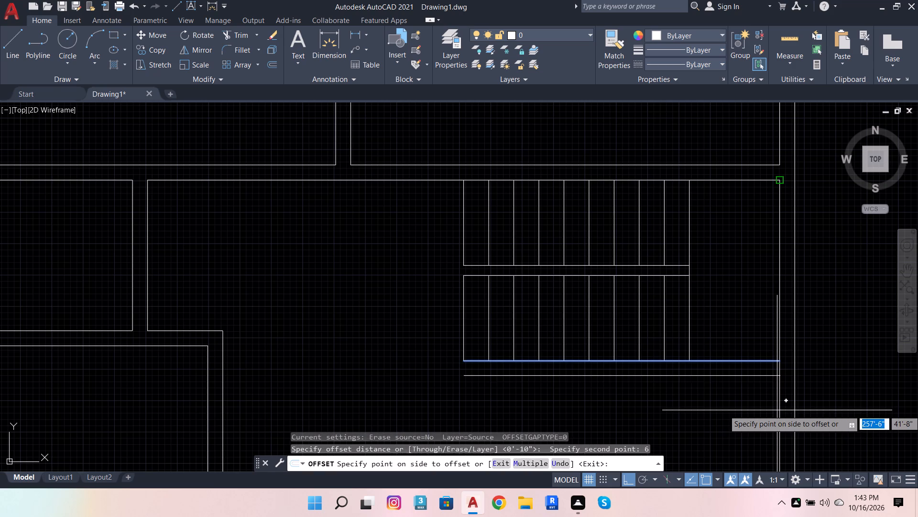
{"action": "left_click", "coordinate": [777, 410]}
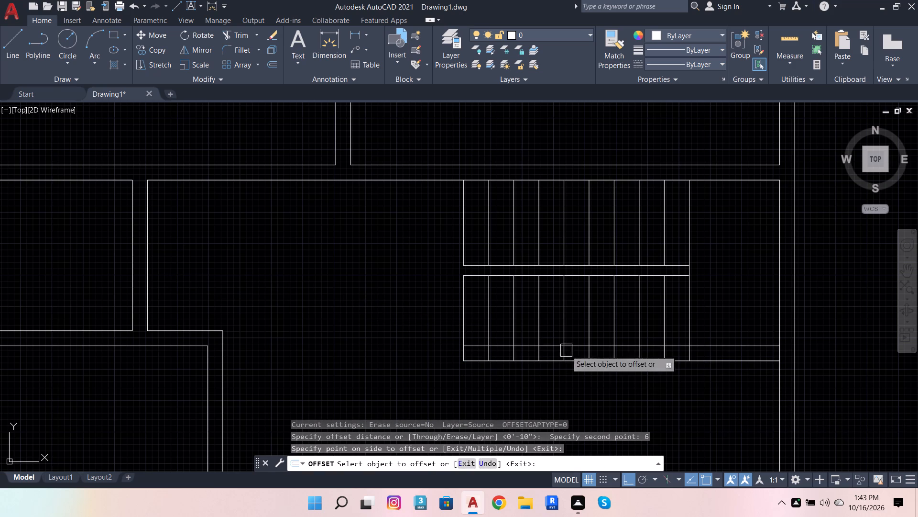
{"action": "left_click_drag", "start_coordinate": [714, 363], "coordinate": [713, 374]}
{"action": "left_click", "coordinate": [700, 407]}
{"action": "key", "text": "Escape"}
{"action": "key", "text": "Escape"}
{"action": "key", "text": "Escape"}
{"action": "key", "text": "Escape"}
{"action": "key", "text": "Escape"}
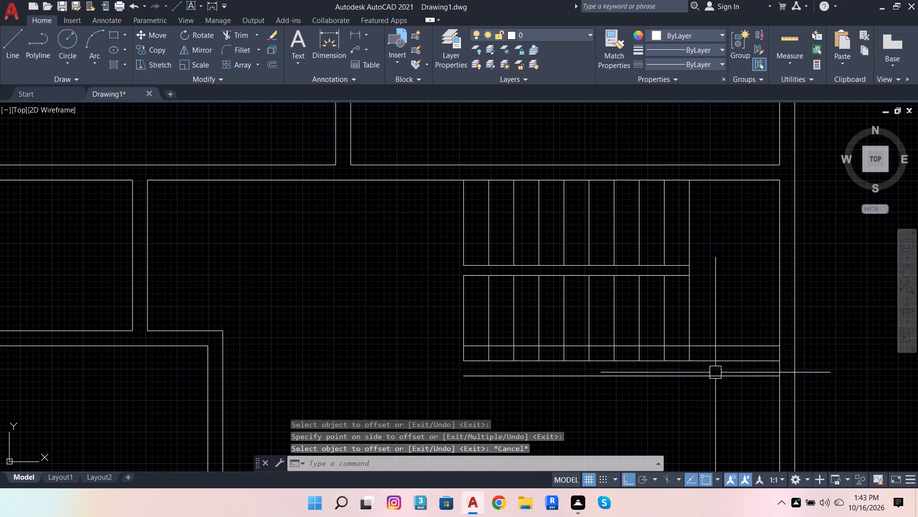
Delete the offset line just above the staircase's bottom line, crossing the lower treads.
{"action": "left_click", "coordinate": [717, 342]}
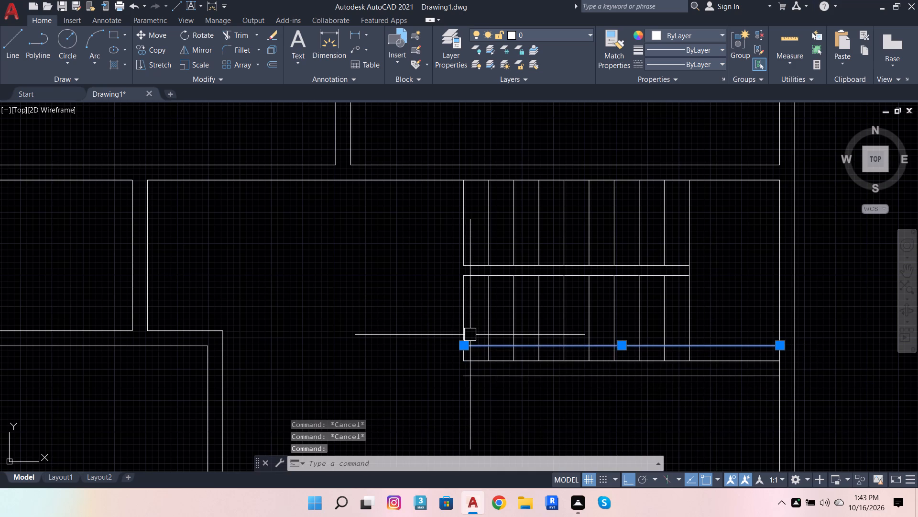
{"action": "key", "text": "shift+Delete"}
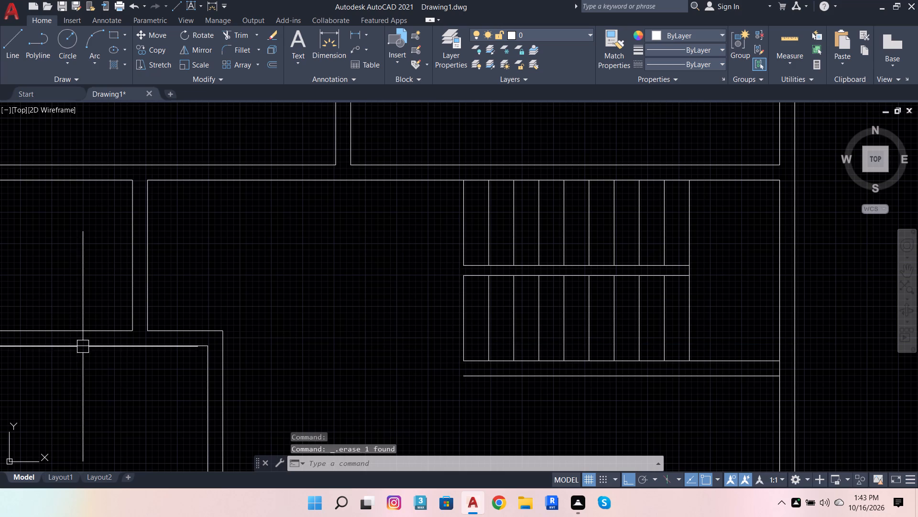
Trim the leftmost tread line inside the narrow gap between the two middle stair lines.
{"action": "left_click", "coordinate": [222, 32]}
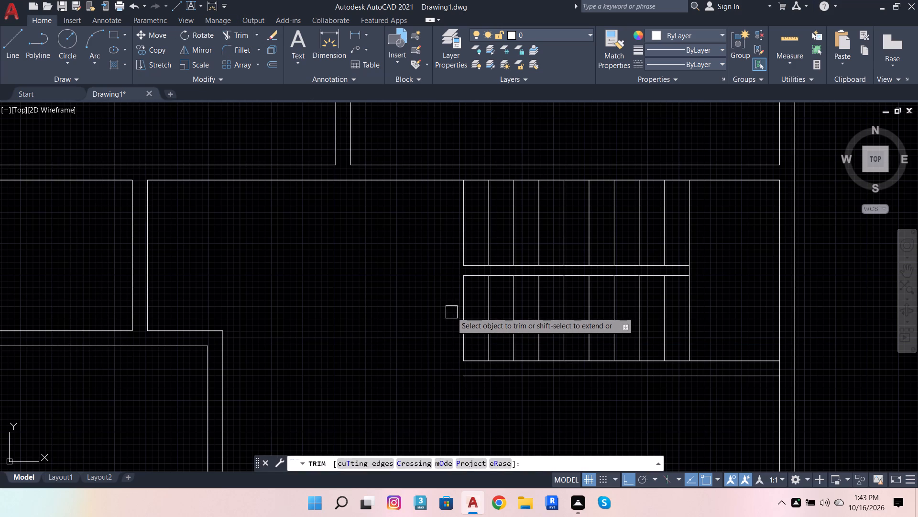
{"action": "left_click", "coordinate": [462, 316], "text": "shift"}
{"action": "left_click", "coordinate": [465, 327], "text": "shift"}
{"action": "scroll", "coordinate": [455, 272], "scroll_direction": "up", "scroll_amount": 2}
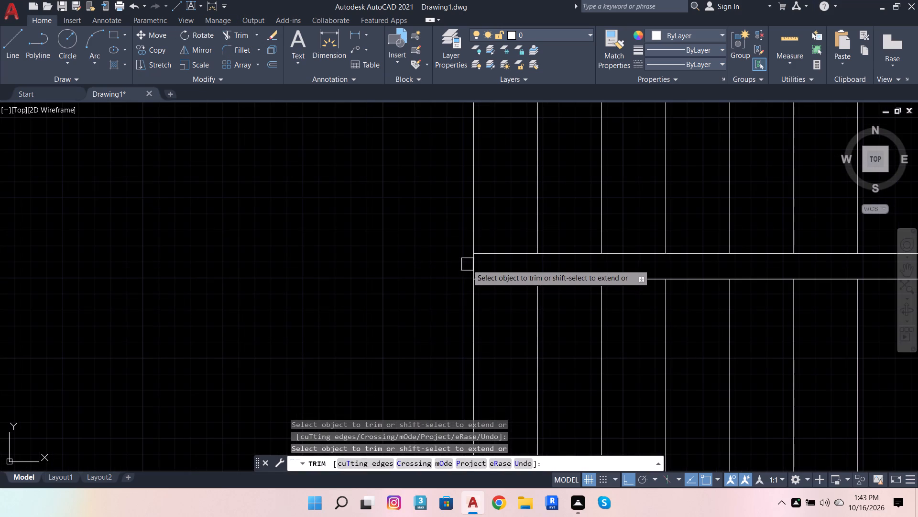
{"action": "left_click", "coordinate": [473, 263]}
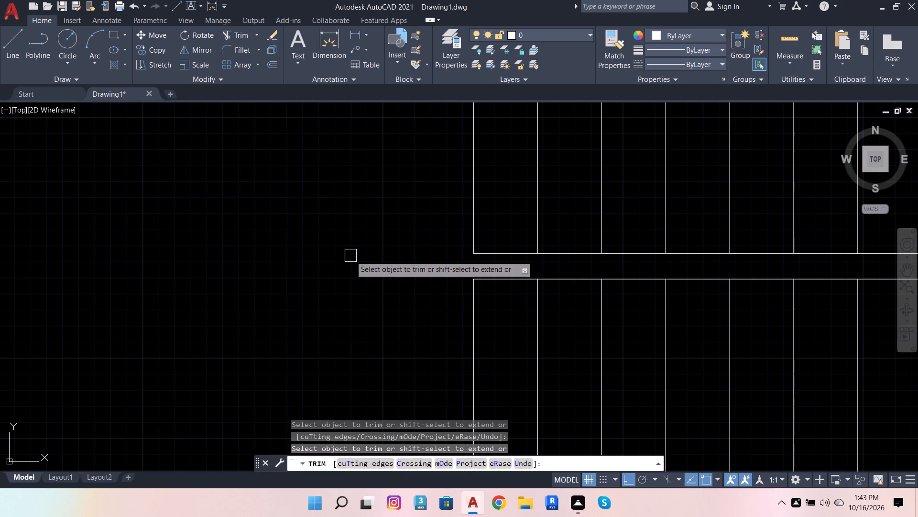
{"action": "key", "text": "Escape"}
{"action": "key", "text": "Escape"}
{"action": "key", "text": "Escape"}
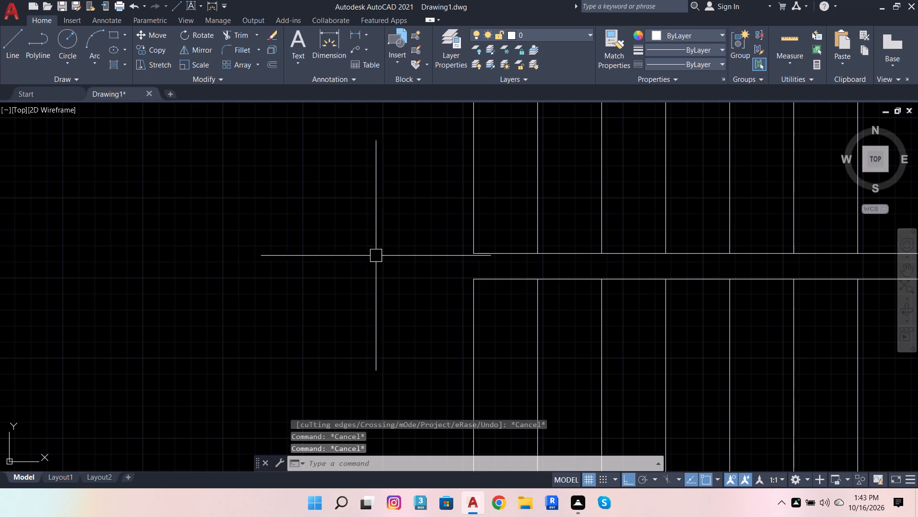
{"action": "scroll", "coordinate": [317, 300], "scroll_direction": "down", "scroll_amount": 2}
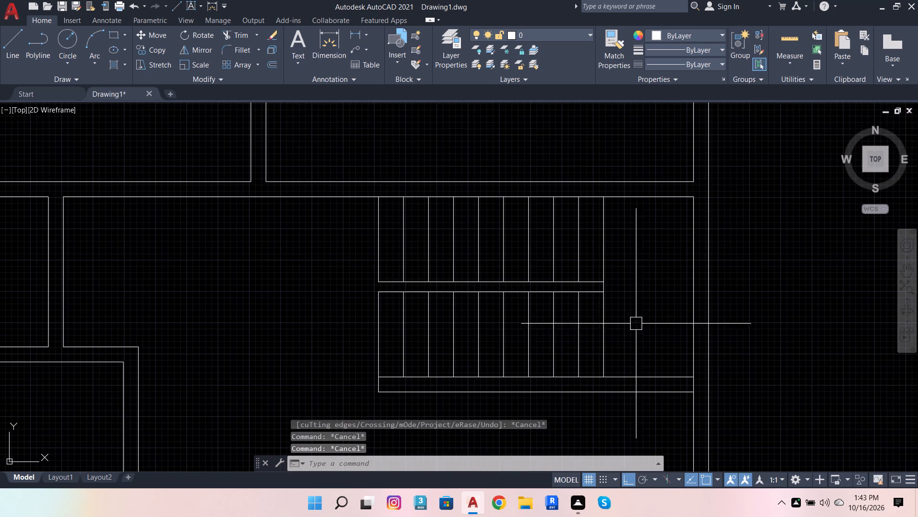
Offset the staircase's rightmost tread line 4" toward the outer wall on its right.
{"action": "left_click", "coordinate": [608, 313]}
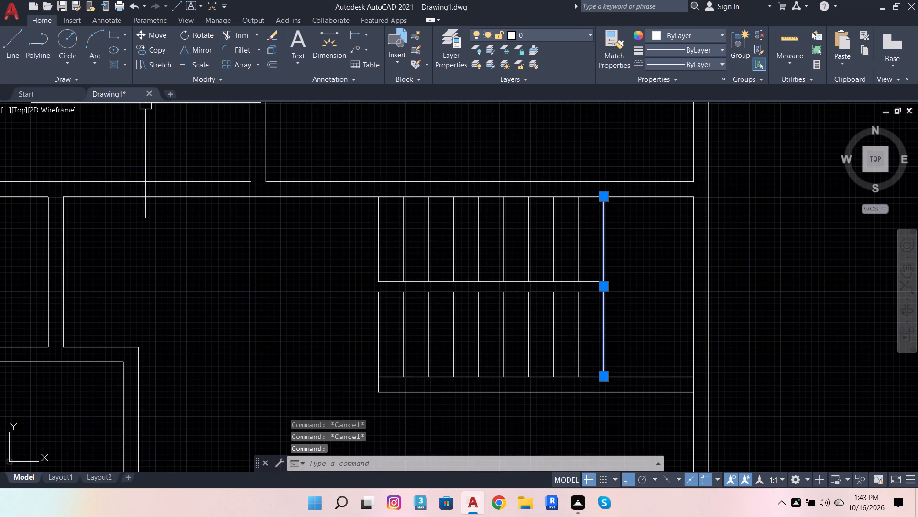
{"action": "left_click", "coordinate": [275, 65]}
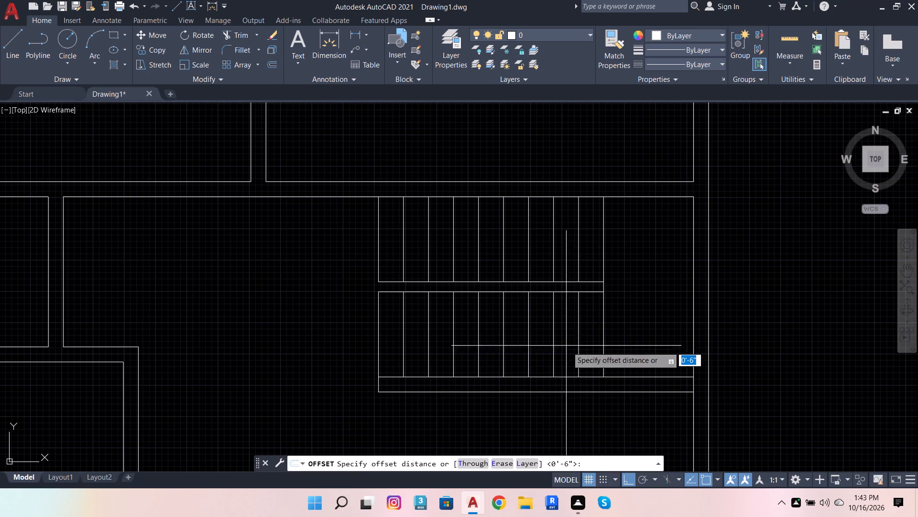
{"action": "left_click", "coordinate": [603, 377]}
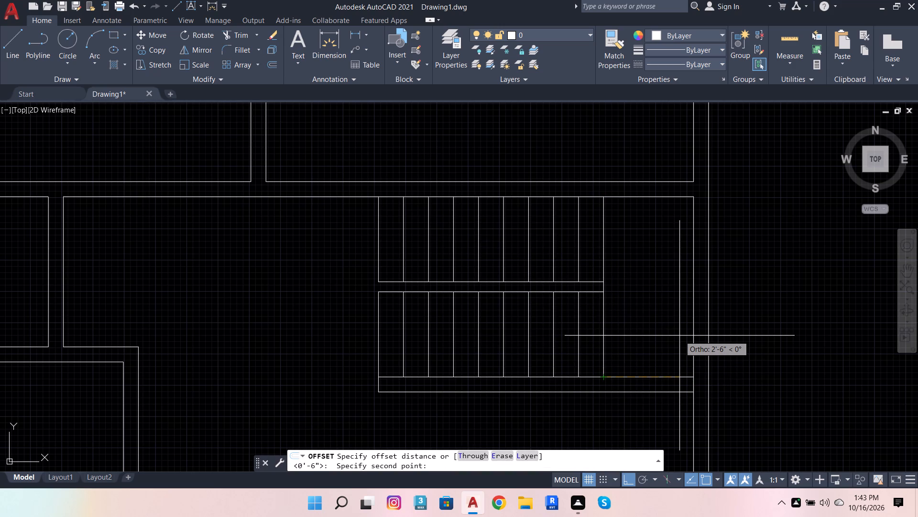
{"action": "key", "text": "4"}
{"action": "key", "text": "Return"}
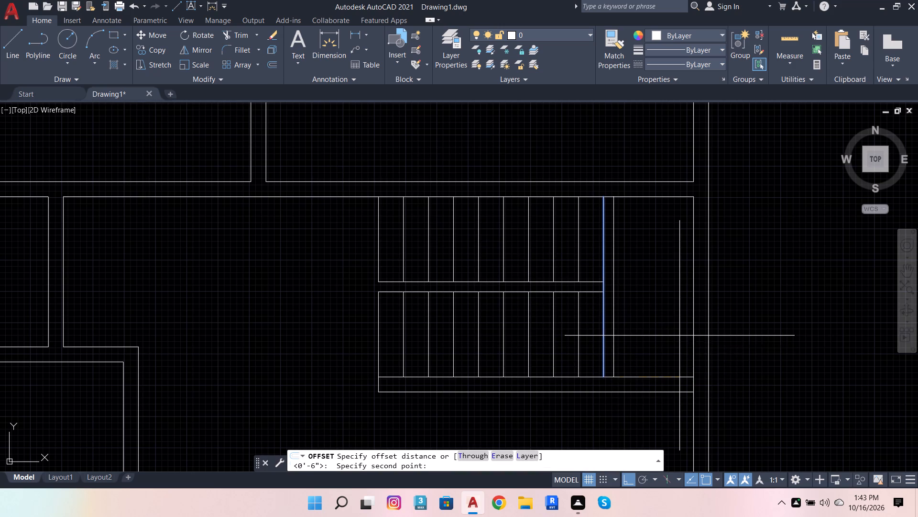
{"action": "left_click", "coordinate": [679, 336]}
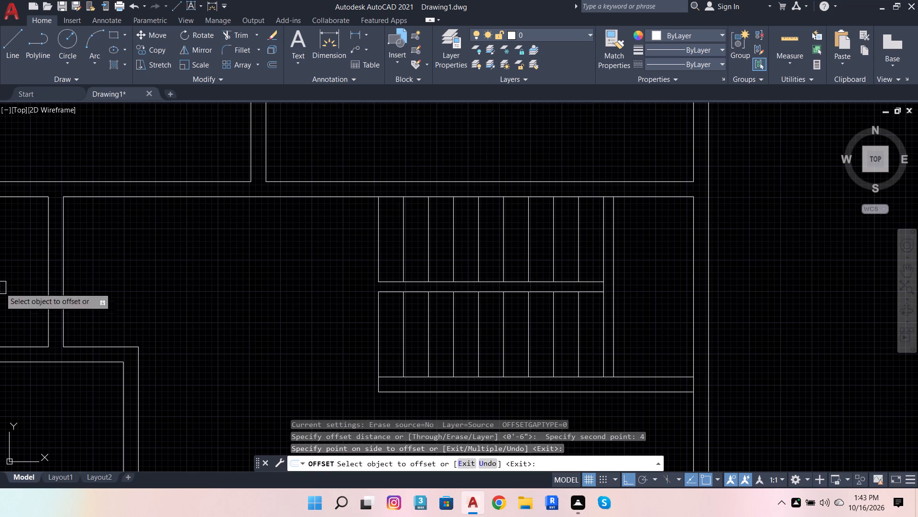
Extend the two middle stair lines to the offset line beside the rightmost tread.
{"action": "left_click", "coordinate": [243, 32]}
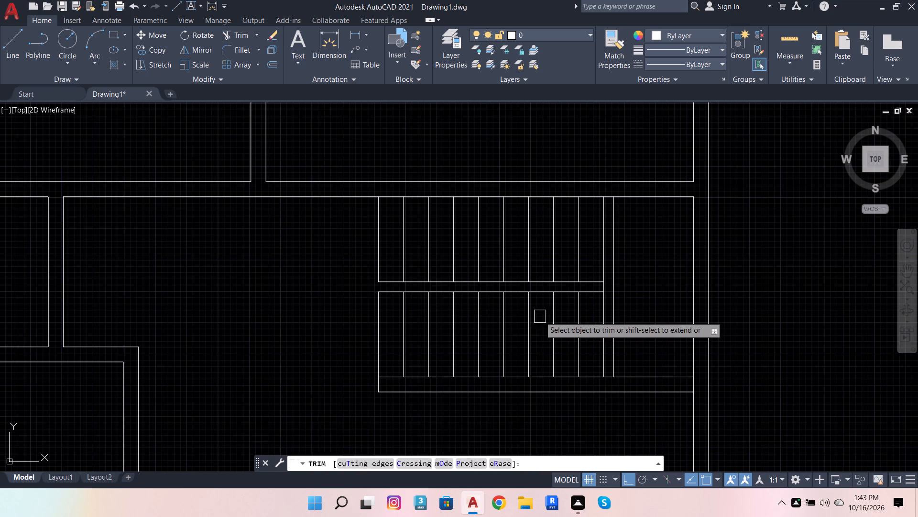
{"action": "scroll", "coordinate": [567, 291], "scroll_direction": "up", "scroll_amount": 2}
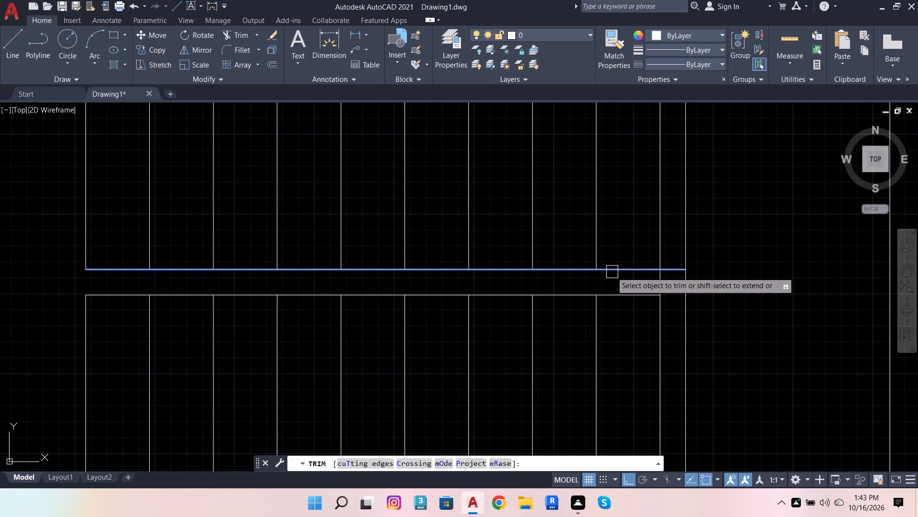
{"action": "left_click", "coordinate": [612, 271], "text": "shift"}
{"action": "left_click", "coordinate": [617, 296], "text": "shift"}
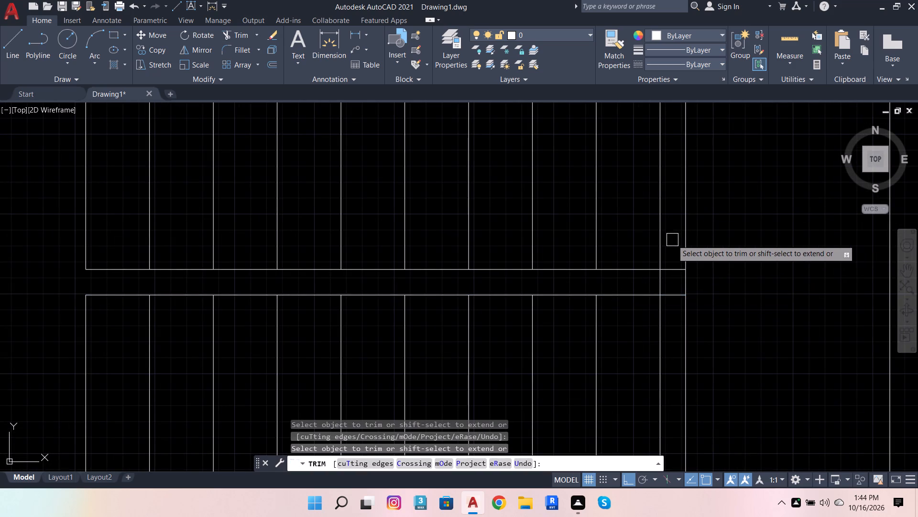
Trim the offset line above and below the middle gap, and the rightmost tread line inside the gap.
{"action": "left_click", "coordinate": [684, 239]}
{"action": "left_click", "coordinate": [657, 285]}
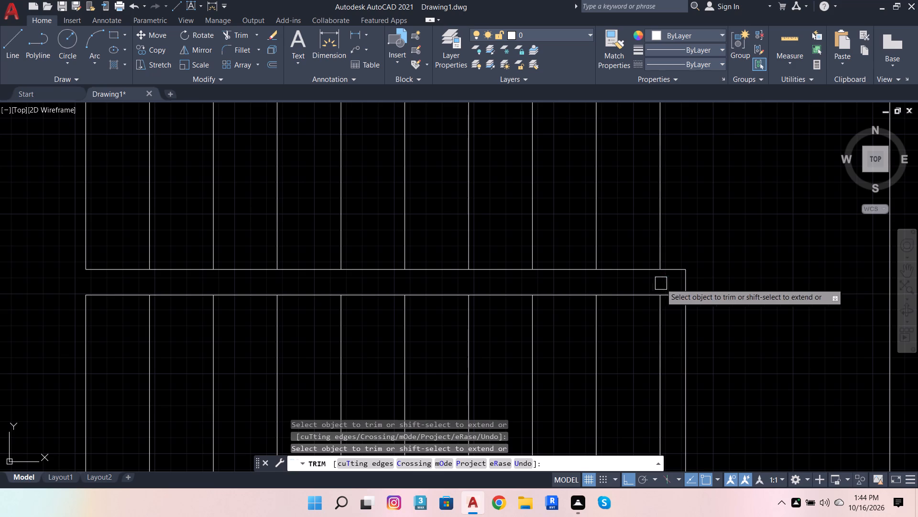
{"action": "left_click", "coordinate": [679, 337]}
{"action": "scroll", "coordinate": [543, 289], "scroll_direction": "down", "scroll_amount": 3}
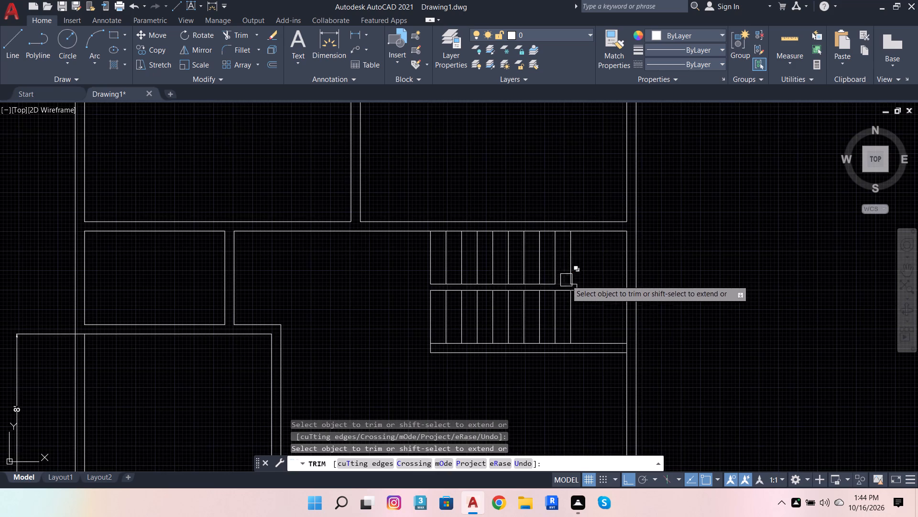
{"action": "key", "text": "Escape"}
{"action": "key", "text": "Escape"}
{"action": "key", "text": "Escape"}
{"action": "key", "text": "Escape"}
{"action": "key", "text": "Escape"}
{"action": "key", "text": "Escape"}
{"action": "key", "text": "Escape"}
{"action": "key", "text": "Escape"}
{"action": "key", "text": "Escape"}
{"action": "scroll", "coordinate": [516, 262], "scroll_direction": "down", "scroll_amount": 2}
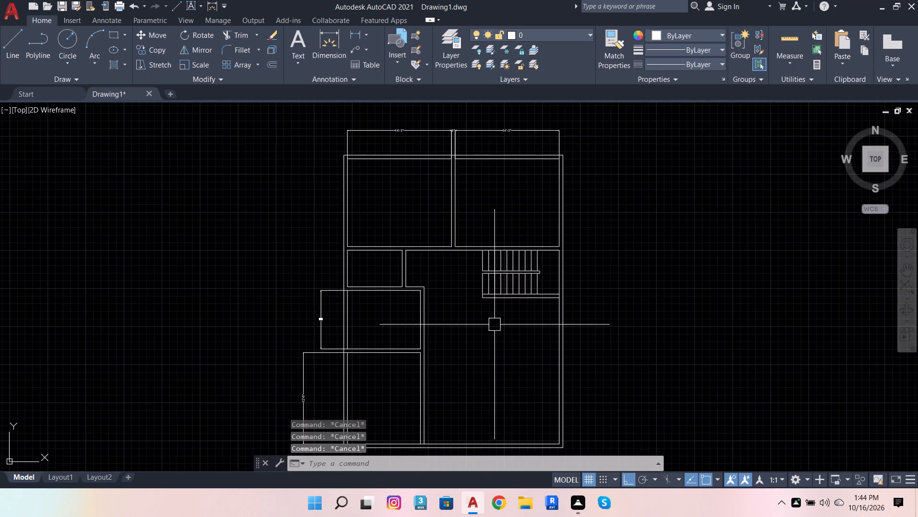
Trim the outer wall's inner line between the two lines of the wall below the staircase to join the walls.
{"action": "scroll", "coordinate": [494, 325], "scroll_direction": "up", "scroll_amount": 1}
{"action": "left_click", "coordinate": [240, 32]}
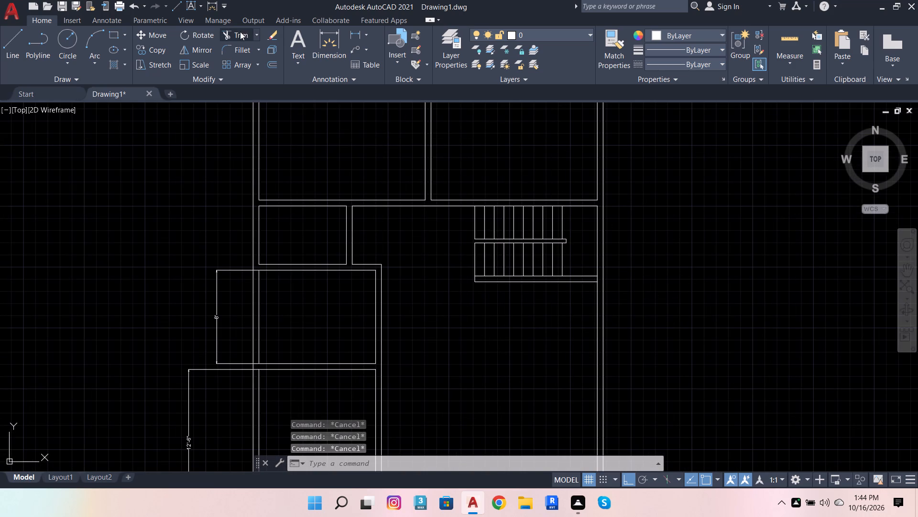
{"action": "scroll", "coordinate": [607, 300], "scroll_direction": "up", "scroll_amount": 3}
{"action": "scroll", "coordinate": [569, 238], "scroll_direction": "up", "scroll_amount": 1}
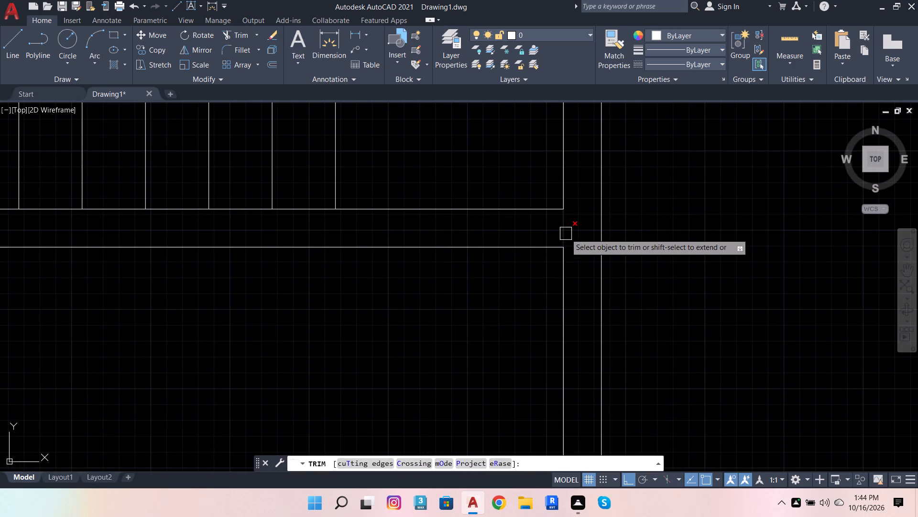
{"action": "left_click", "coordinate": [564, 231]}
{"action": "scroll", "coordinate": [581, 281], "scroll_direction": "down", "scroll_amount": 4}
{"action": "key", "text": "Escape"}
{"action": "key", "text": "Escape"}
{"action": "key", "text": "Escape"}
{"action": "scroll", "coordinate": [553, 239], "scroll_direction": "down", "scroll_amount": 2}
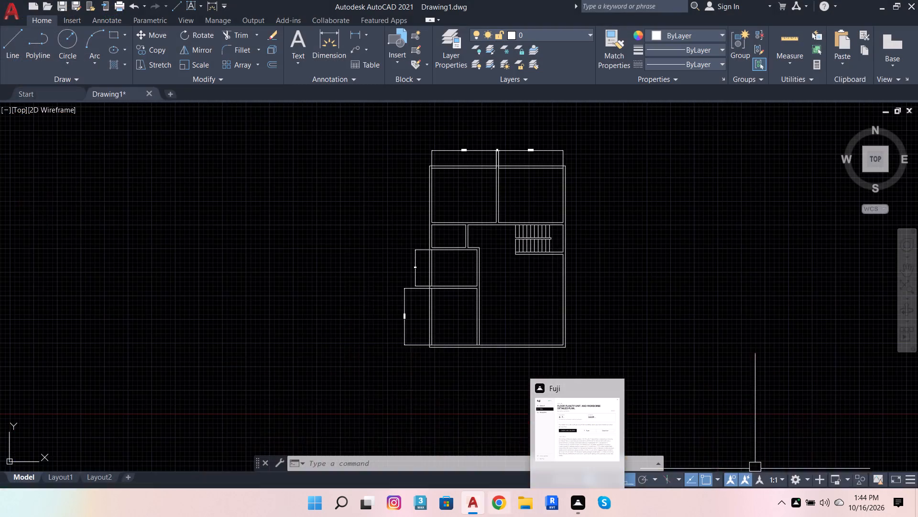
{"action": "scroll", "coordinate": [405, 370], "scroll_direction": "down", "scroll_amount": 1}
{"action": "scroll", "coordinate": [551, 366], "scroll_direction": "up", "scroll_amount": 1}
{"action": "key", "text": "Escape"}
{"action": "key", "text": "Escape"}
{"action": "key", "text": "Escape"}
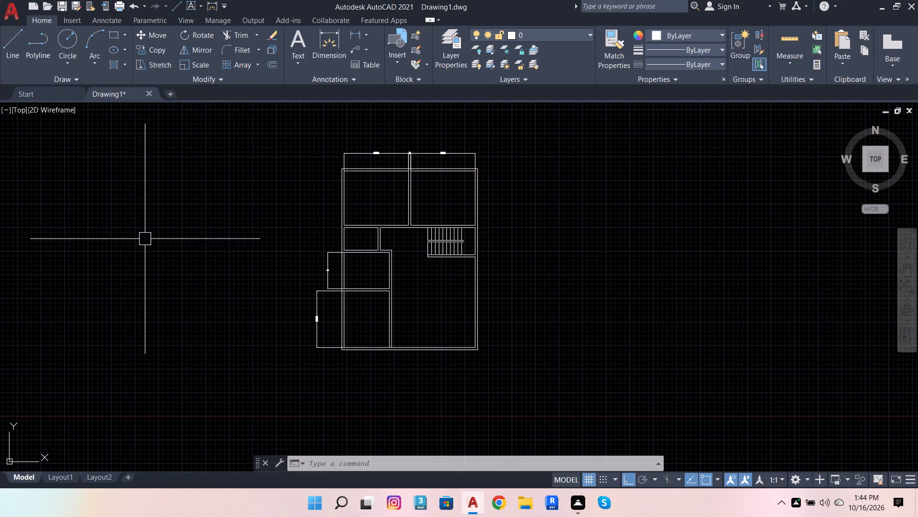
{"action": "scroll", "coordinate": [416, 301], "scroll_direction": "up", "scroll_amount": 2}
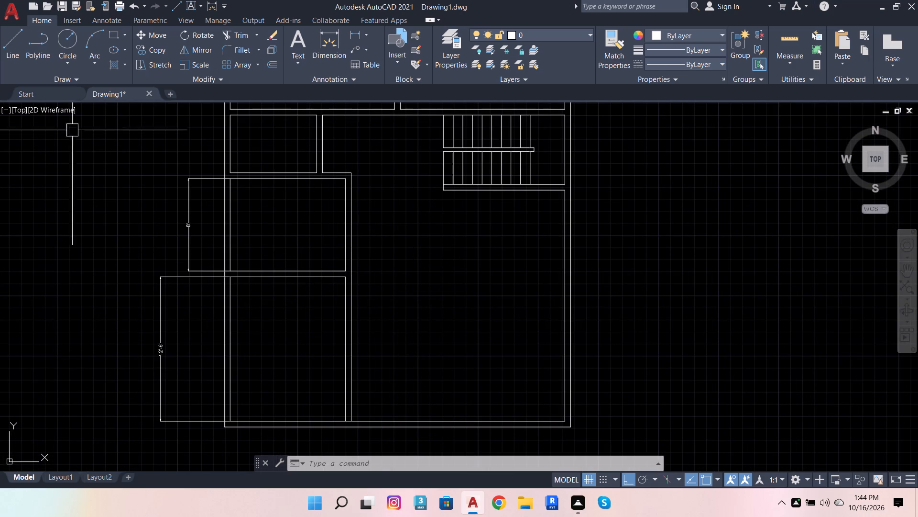
Draw a closed 5' by 9" horizontal rectangle from lines in the empty space to the right of the floor plan.
{"action": "left_click", "coordinate": [8, 38]}
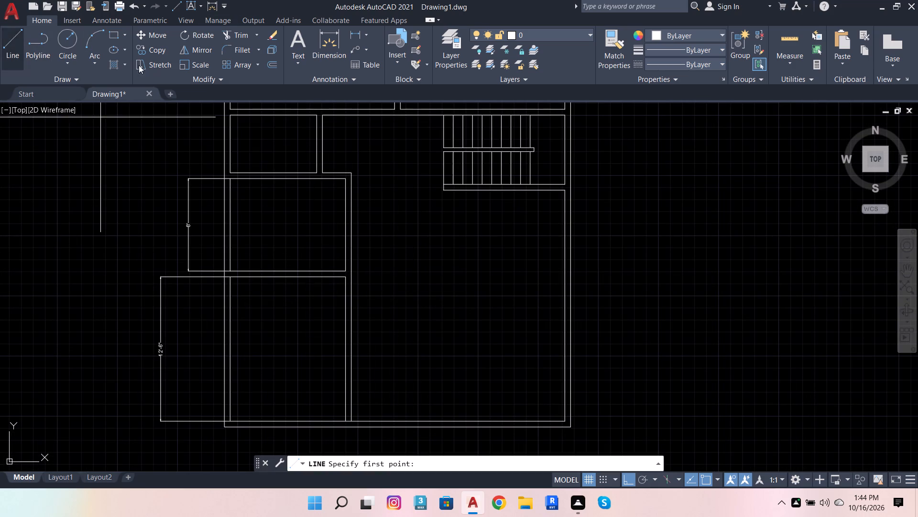
{"action": "scroll", "coordinate": [480, 317], "scroll_direction": "down", "scroll_amount": 3}
{"action": "left_click", "coordinate": [584, 301]}
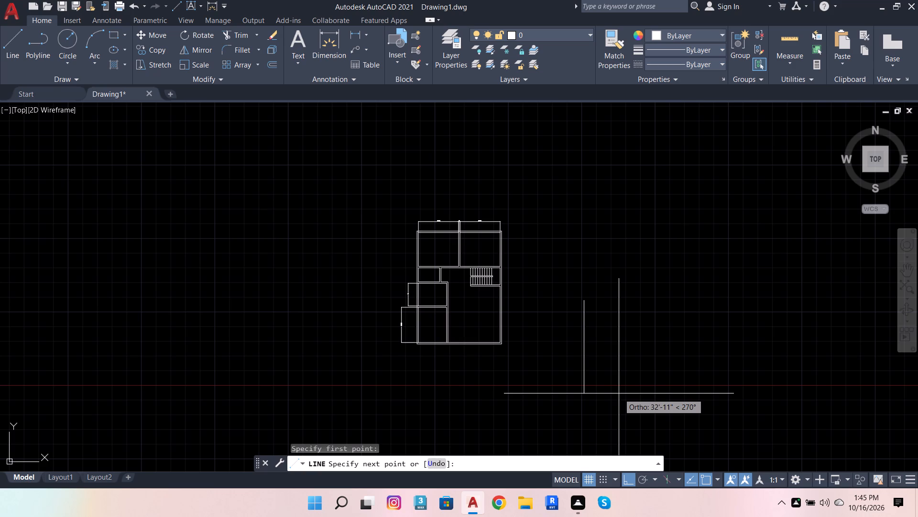
{"action": "key", "text": "9"}
{"action": "key", "text": "Return"}
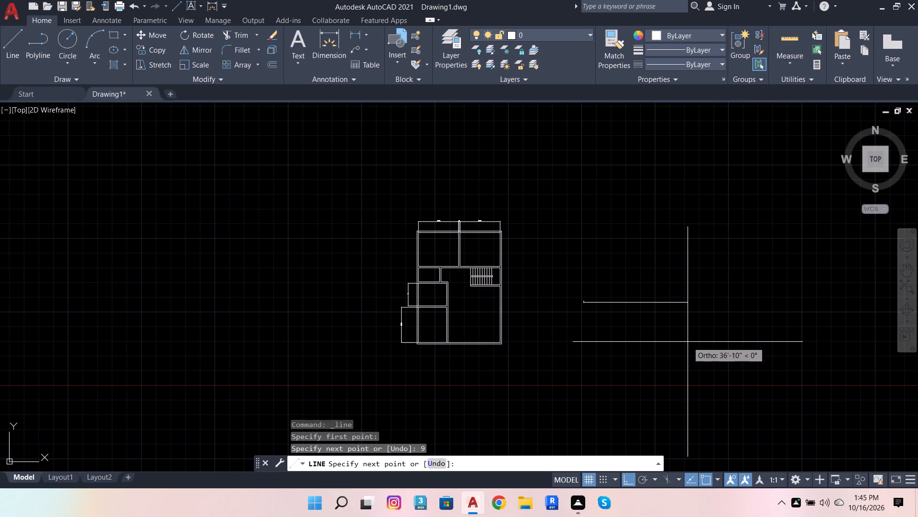
{"action": "type", "text": "5'"}
{"action": "key", "text": "Return"}
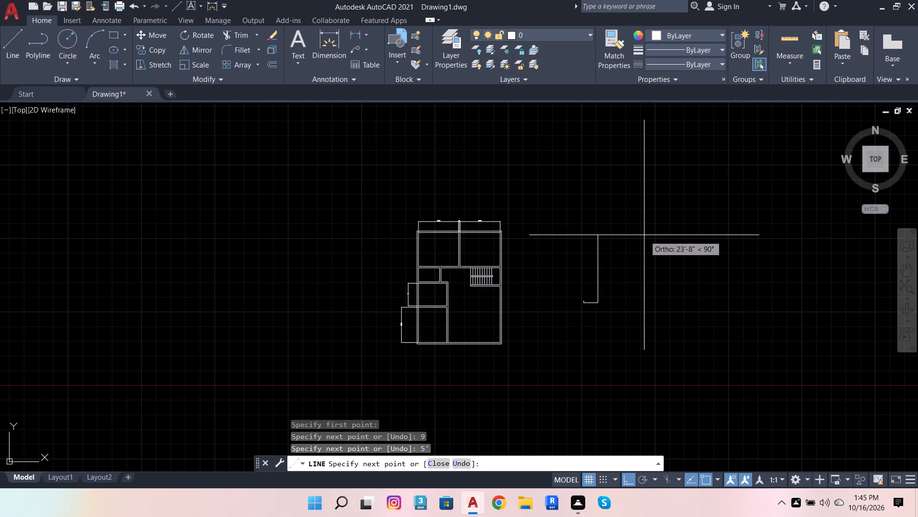
{"action": "scroll", "coordinate": [594, 269], "scroll_direction": "up", "scroll_amount": 3}
{"action": "key", "text": "9"}
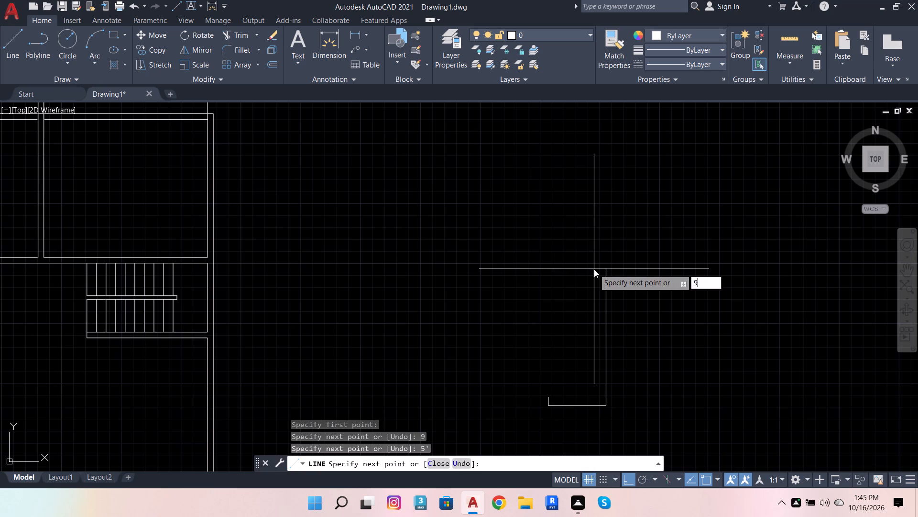
{"action": "key", "text": "Return"}
{"action": "scroll", "coordinate": [553, 394], "scroll_direction": "up", "scroll_amount": 2}
{"action": "left_click", "coordinate": [540, 400]}
{"action": "key", "text": "Escape"}
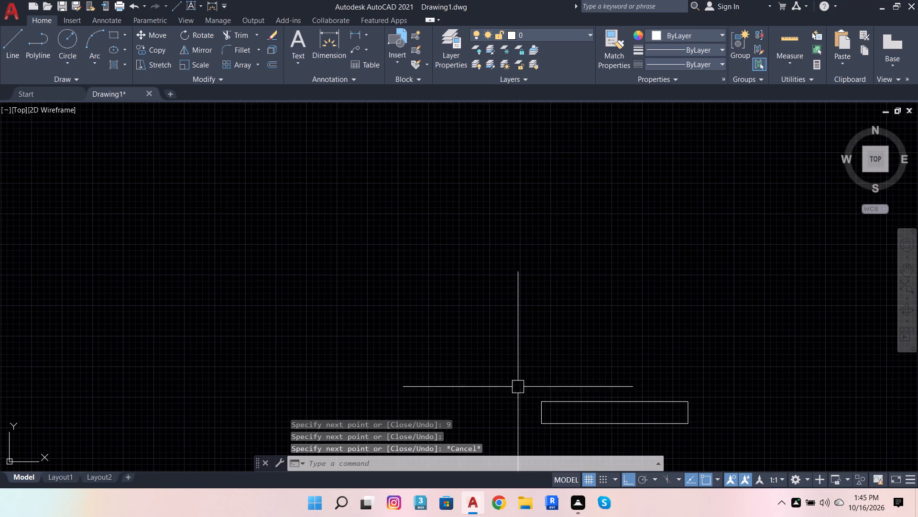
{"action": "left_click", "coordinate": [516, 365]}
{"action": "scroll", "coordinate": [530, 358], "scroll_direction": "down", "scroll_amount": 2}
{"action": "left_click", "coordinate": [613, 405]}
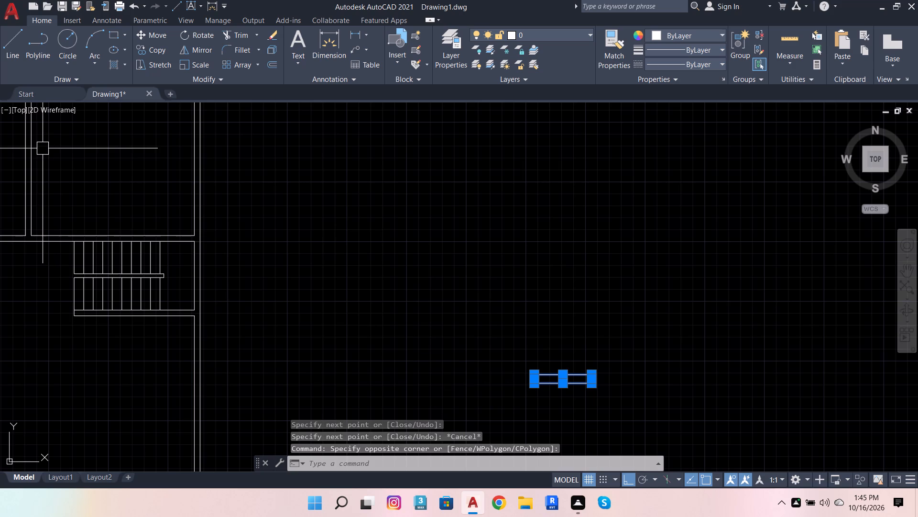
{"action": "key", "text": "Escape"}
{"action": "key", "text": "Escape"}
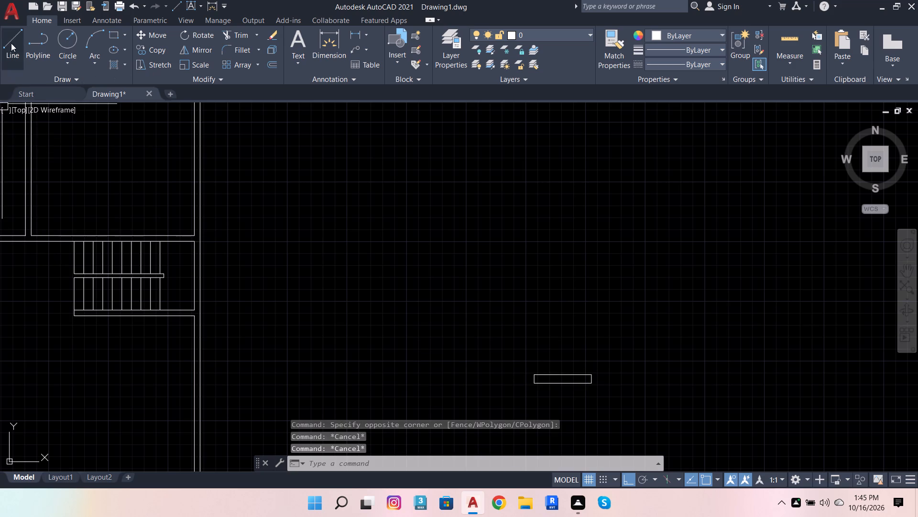
Draw a horizontal line from the midpoint of the rectangle's left edge through its centre and past its right edge.
{"action": "left_click", "coordinate": [11, 39]}
{"action": "scroll", "coordinate": [483, 397], "scroll_direction": "up", "scroll_amount": 2}
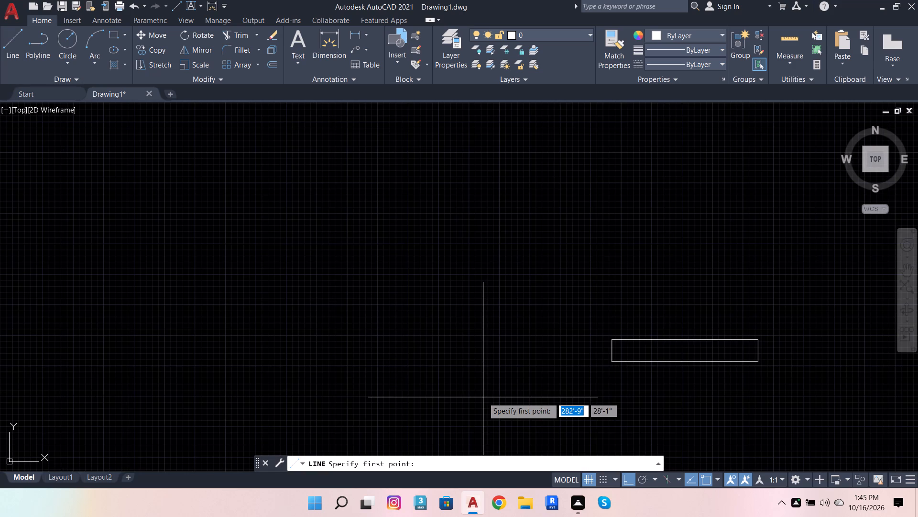
{"action": "right_click", "coordinate": [483, 397], "text": "shift"}
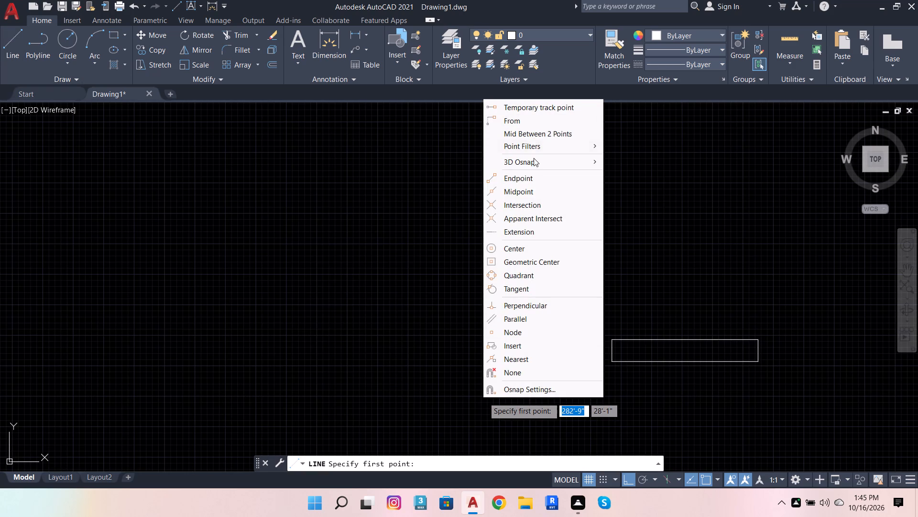
{"action": "left_click", "coordinate": [542, 194]}
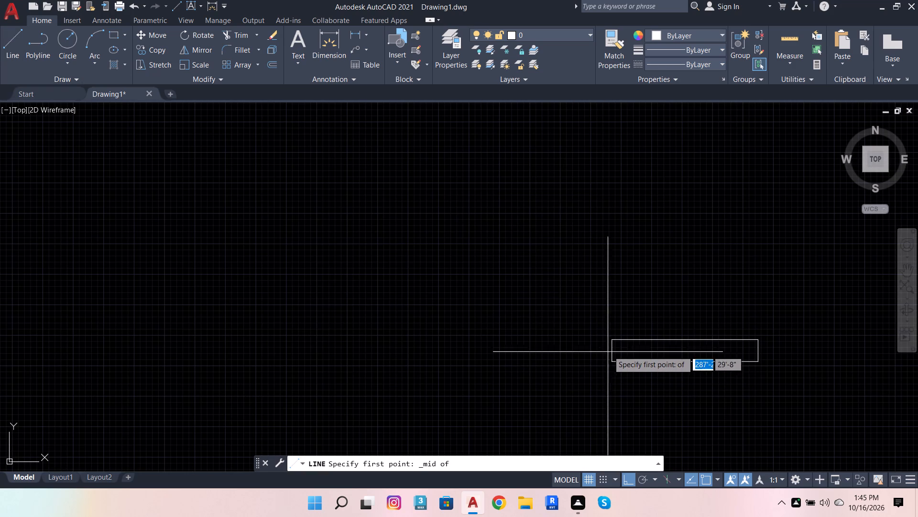
{"action": "left_click", "coordinate": [609, 349]}
{"action": "left_click", "coordinate": [827, 352]}
{"action": "key", "text": "Escape"}
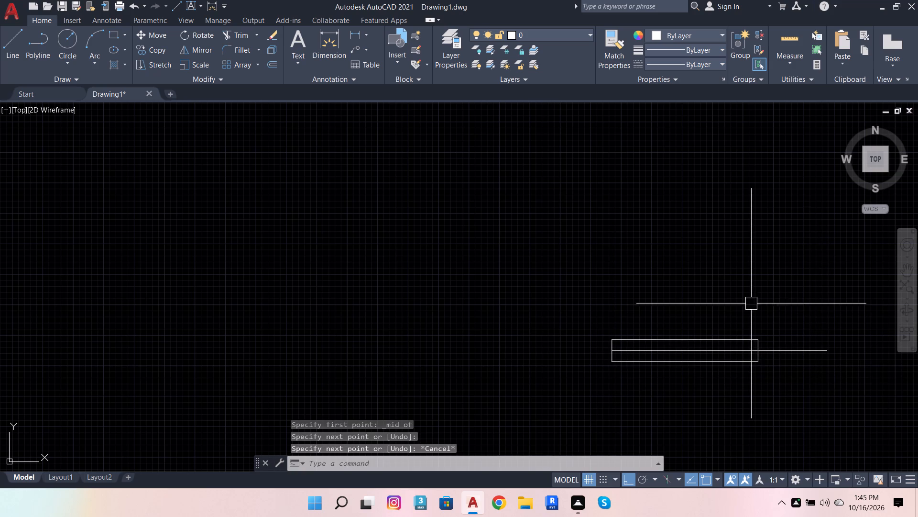
Offset the rectangle's left edge inward twice at a distance of 1", making two parallel vertical lines.
{"action": "left_click", "coordinate": [279, 65]}
{"action": "scroll", "coordinate": [166, 168], "scroll_direction": "down", "scroll_amount": 2}
{"action": "scroll", "coordinate": [288, 251], "scroll_direction": "up", "scroll_amount": 3}
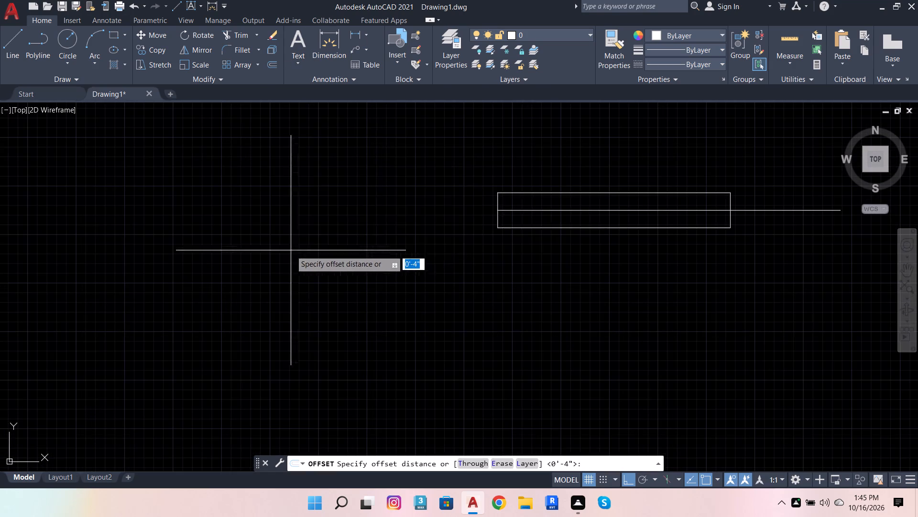
{"action": "left_click", "coordinate": [494, 194]}
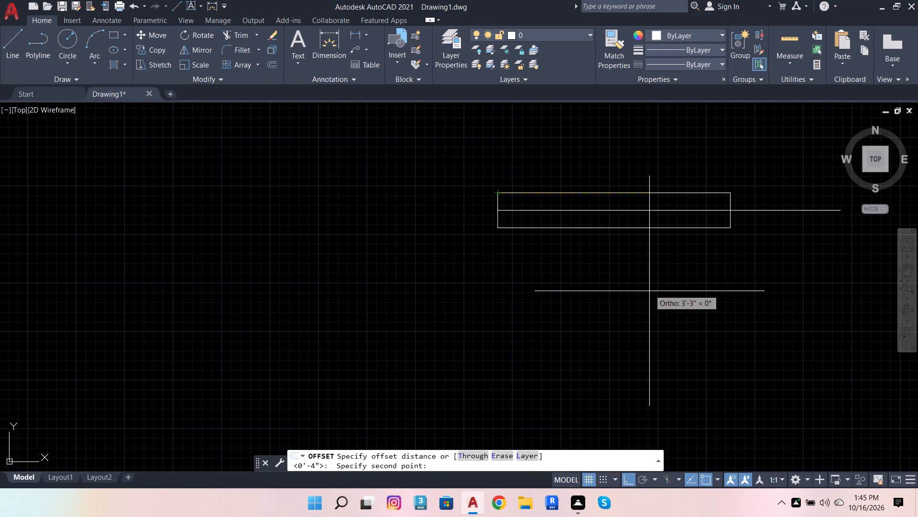
{"action": "key", "text": "1"}
{"action": "key", "text": "Return"}
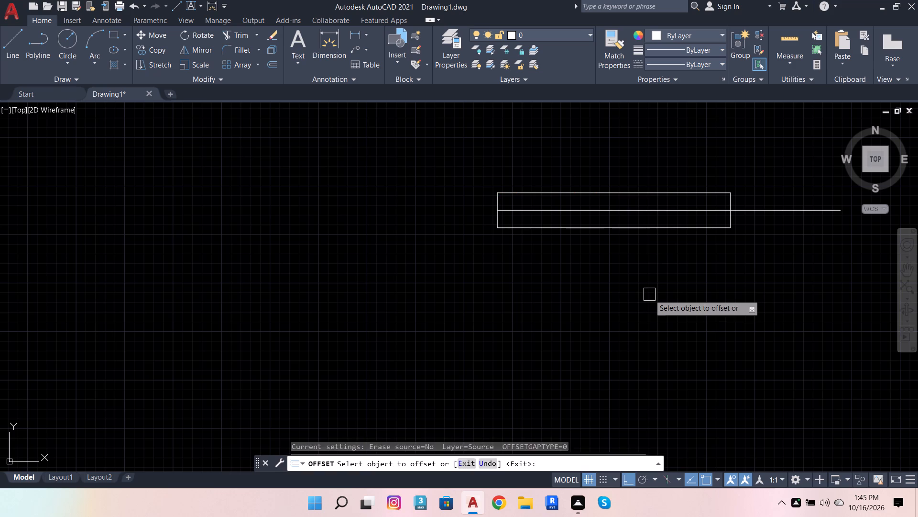
{"action": "scroll", "coordinate": [506, 212], "scroll_direction": "up", "scroll_amount": 2}
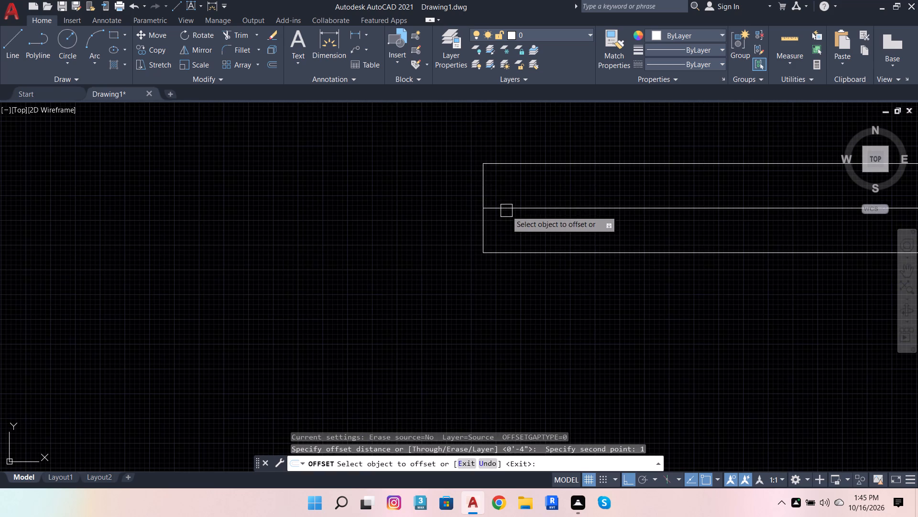
{"action": "left_click", "coordinate": [481, 175]}
{"action": "left_click", "coordinate": [522, 186]}
{"action": "left_click", "coordinate": [495, 185]}
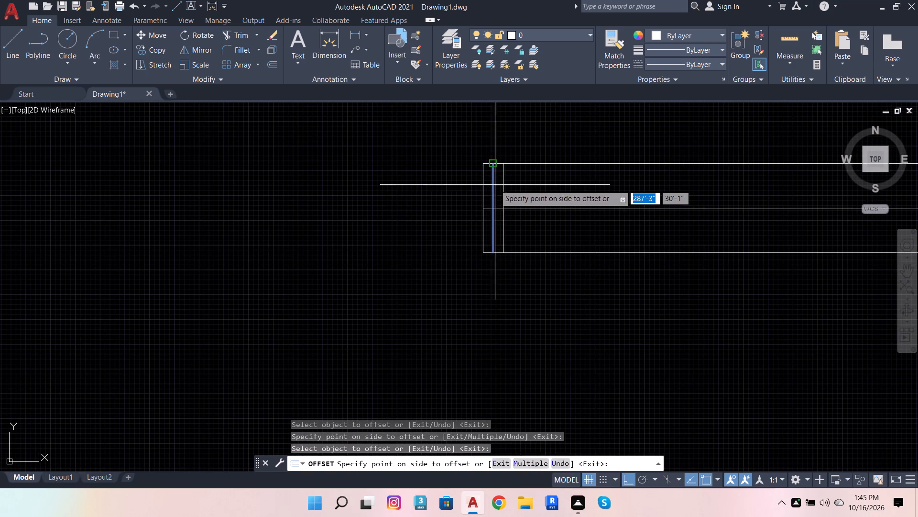
{"action": "left_click", "coordinate": [535, 187]}
Offset the rectangle's right edge inward twice at the same 1" distance.
{"action": "scroll", "coordinate": [257, 249], "scroll_direction": "down", "scroll_amount": 3}
{"action": "scroll", "coordinate": [480, 231], "scroll_direction": "up", "scroll_amount": 4}
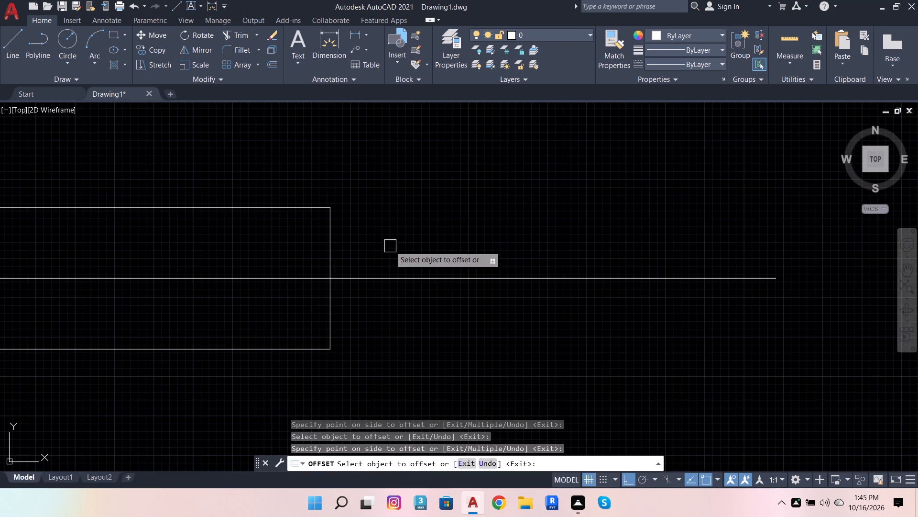
{"action": "left_click", "coordinate": [335, 254]}
{"action": "left_click_drag", "start_coordinate": [202, 246], "coordinate": [209, 245]}
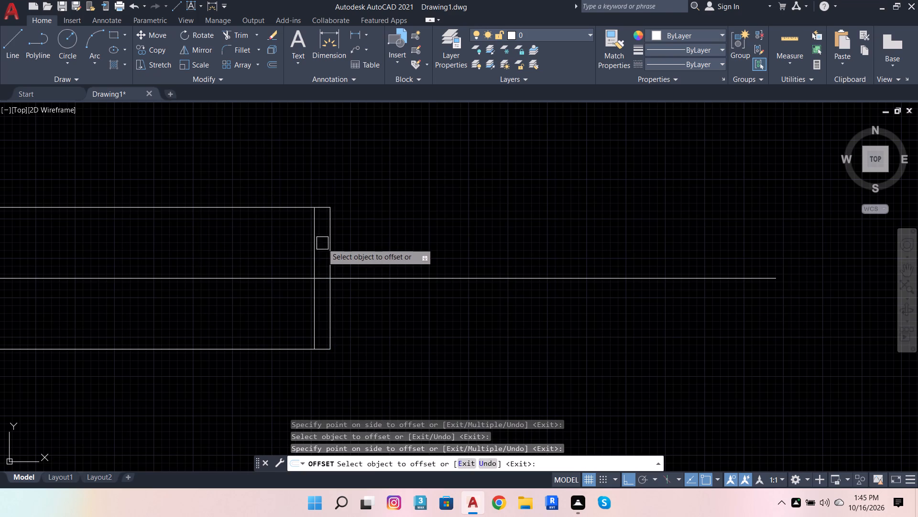
{"action": "left_click", "coordinate": [313, 244]}
{"action": "left_click_drag", "start_coordinate": [249, 244], "coordinate": [256, 244]}
Offset the horizontal centre line by 1" once above and once below.
{"action": "left_click", "coordinate": [395, 272]}
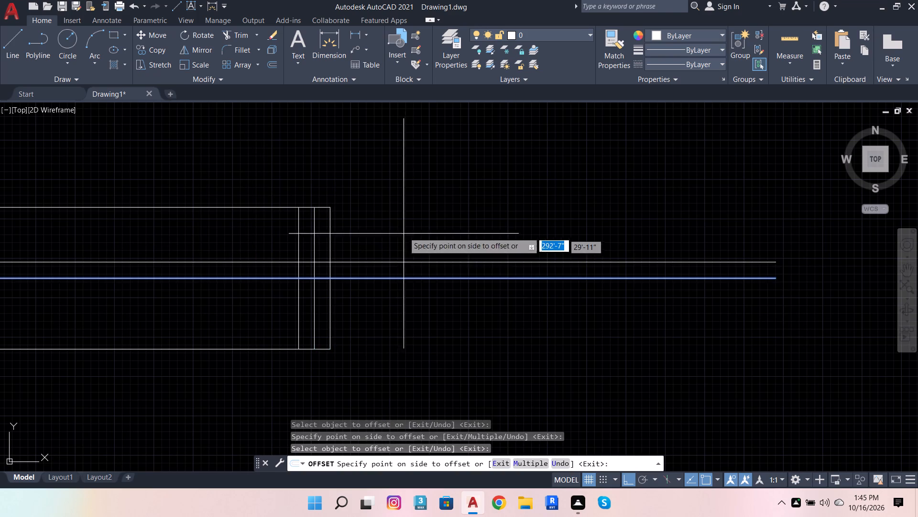
{"action": "left_click_drag", "start_coordinate": [411, 216], "coordinate": [407, 233]}
{"action": "left_click_drag", "start_coordinate": [393, 281], "coordinate": [390, 315]}
{"action": "left_click", "coordinate": [390, 315]}
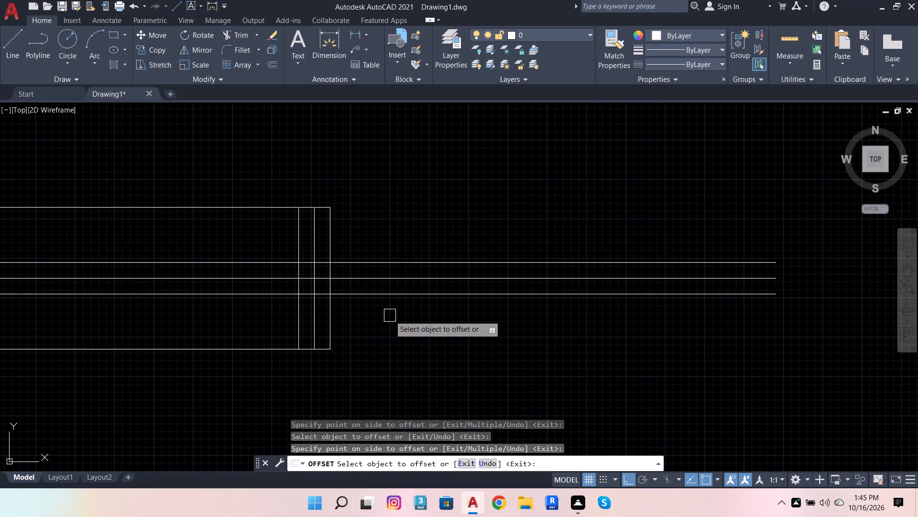
Trim the centre line and its two offset lines where they extend past the rectangle's right edge.
{"action": "left_click", "coordinate": [233, 34]}
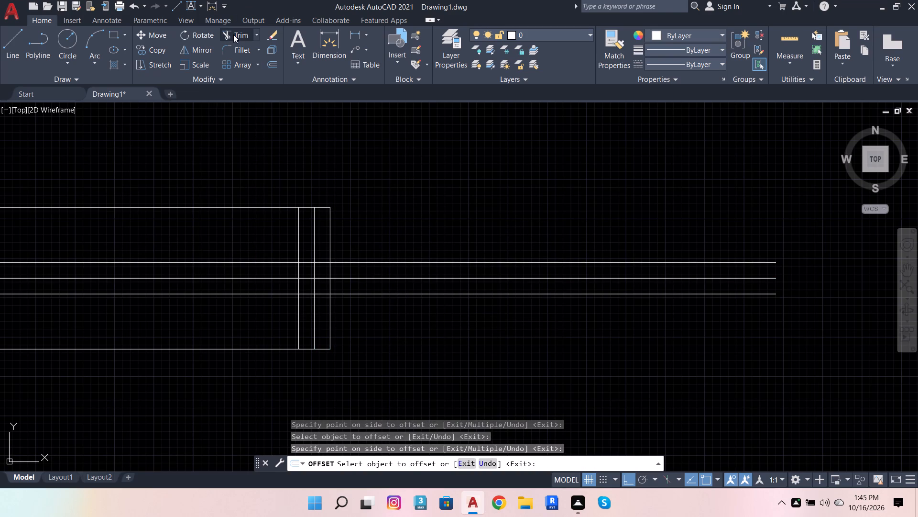
{"action": "left_click_drag", "start_coordinate": [409, 229], "coordinate": [409, 247]}
{"action": "left_click", "coordinate": [416, 333]}
{"action": "left_click", "coordinate": [437, 198]}
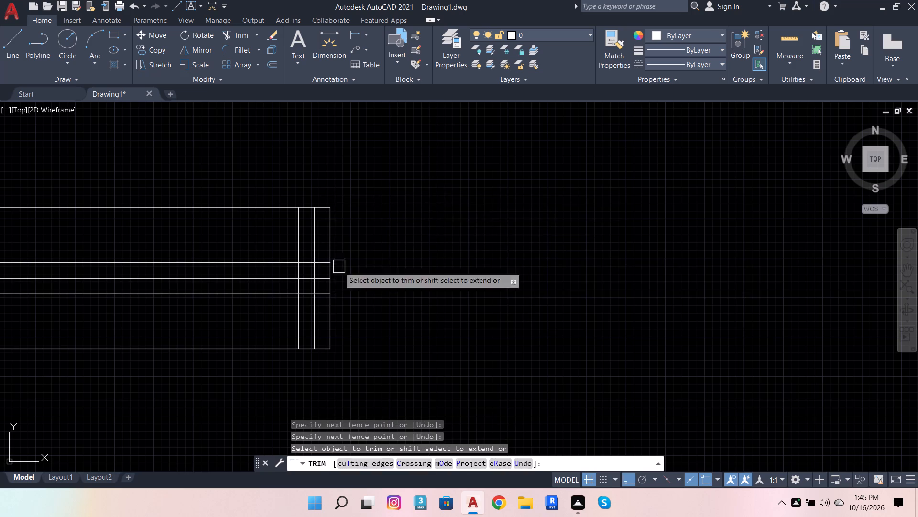
At the rectangle's right end, trim the horizontals to the outer offset line, the centre line to the inner one, and the inner one beyond the horizontals.
{"action": "scroll", "coordinate": [254, 299], "scroll_direction": "up", "scroll_amount": 3}
{"action": "left_click_drag", "start_coordinate": [526, 147], "coordinate": [531, 151]}
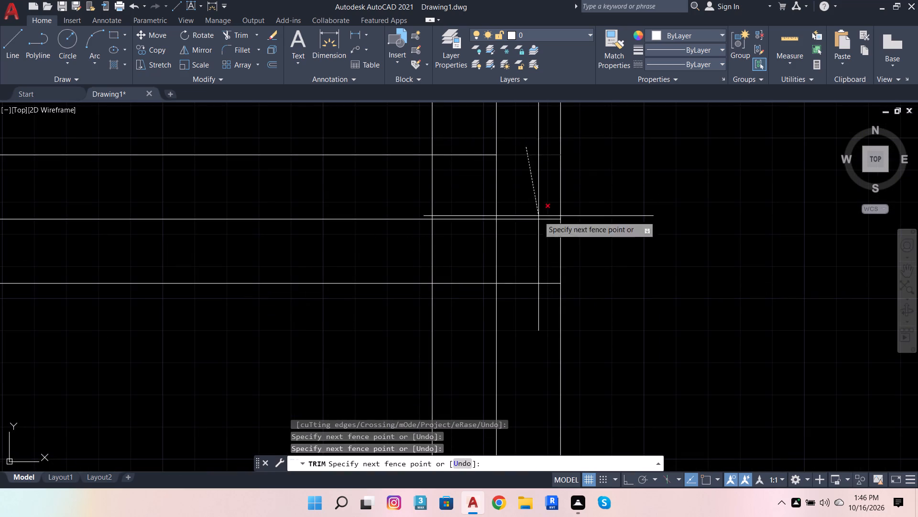
{"action": "left_click_drag", "start_coordinate": [527, 303], "coordinate": [520, 299]}
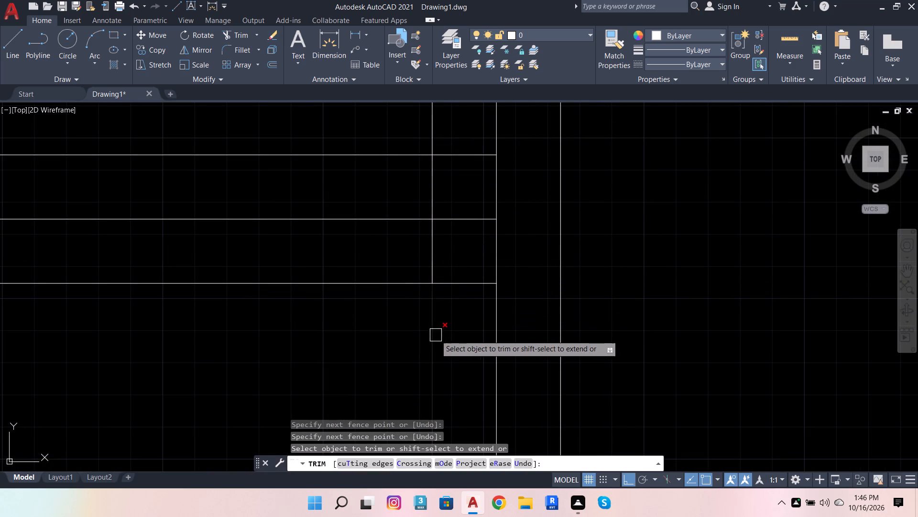
{"action": "left_click", "coordinate": [435, 335]}
{"action": "scroll", "coordinate": [468, 316], "scroll_direction": "down", "scroll_amount": 1}
{"action": "left_click_drag", "start_coordinate": [461, 254], "coordinate": [461, 238]}
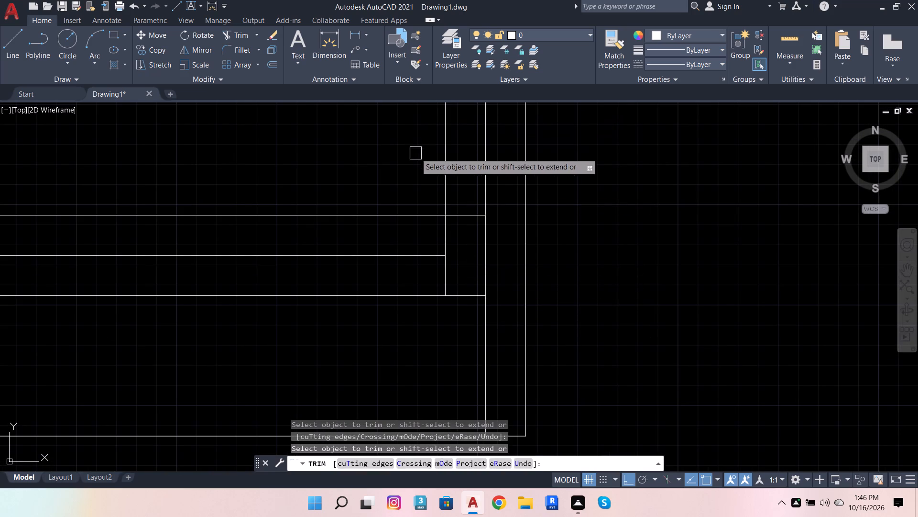
{"action": "left_click", "coordinate": [445, 160]}
{"action": "scroll", "coordinate": [576, 223], "scroll_direction": "down", "scroll_amount": 4}
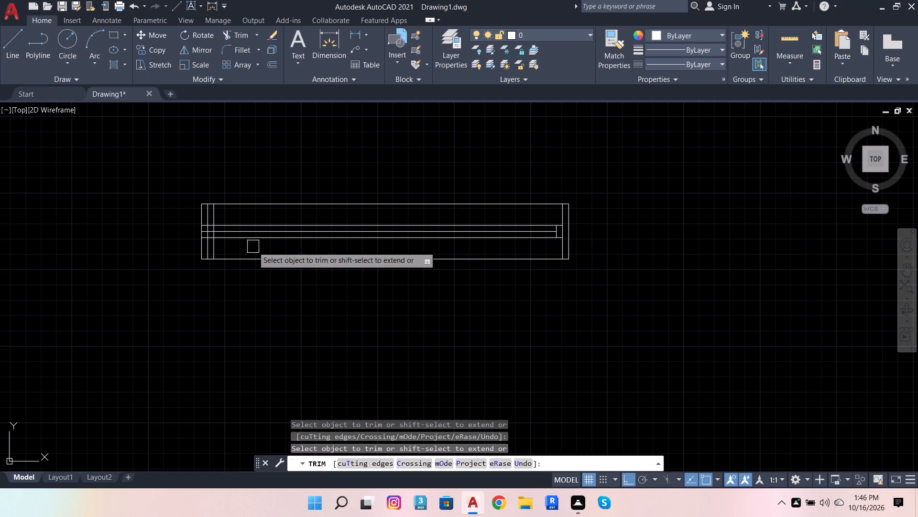
Trim the rectangle's left end to match: horizontals in the outer strip, centre line before the inner offset line, and that line's upper and lower parts.
{"action": "scroll", "coordinate": [222, 250], "scroll_direction": "up", "scroll_amount": 2}
{"action": "scroll", "coordinate": [167, 192], "scroll_direction": "up", "scroll_amount": 2}
{"action": "left_click", "coordinate": [185, 156]}
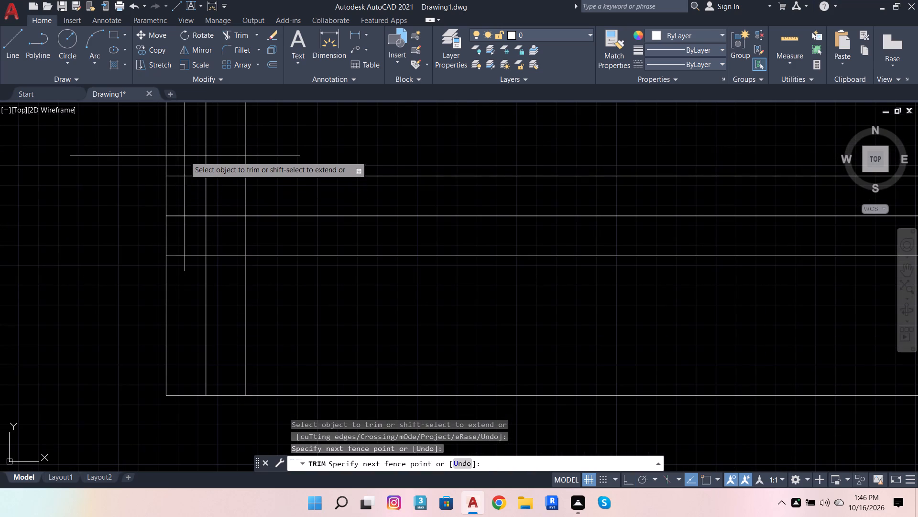
{"action": "left_click_drag", "start_coordinate": [194, 288], "coordinate": [195, 271]}
{"action": "left_click", "coordinate": [218, 214]}
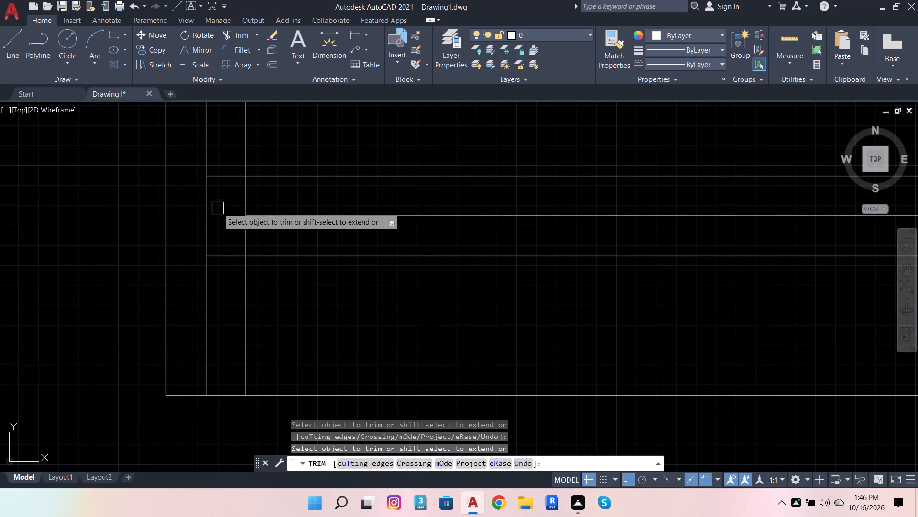
{"action": "left_click", "coordinate": [247, 133]}
{"action": "left_click", "coordinate": [241, 322]}
{"action": "scroll", "coordinate": [320, 321], "scroll_direction": "down", "scroll_amount": 2}
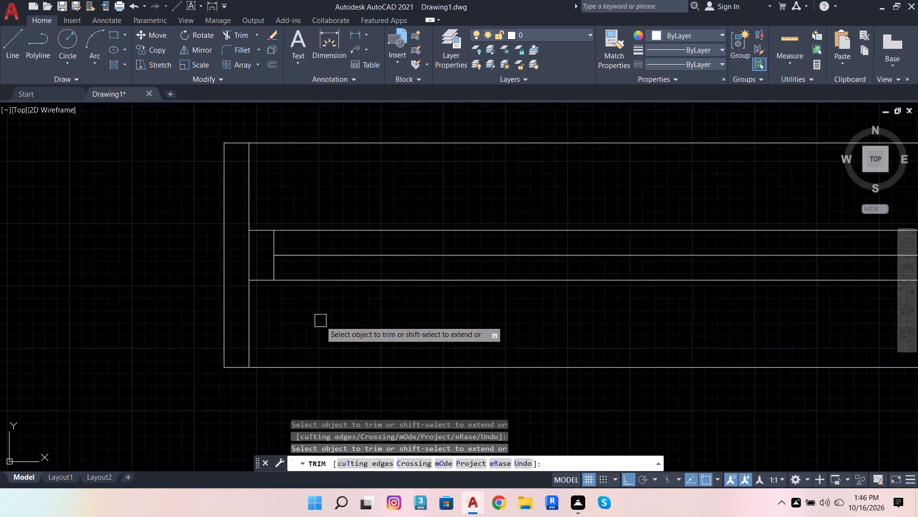
{"action": "scroll", "coordinate": [320, 321], "scroll_direction": "down", "scroll_amount": 1}
{"action": "key", "text": "Escape"}
{"action": "key", "text": "Escape"}
{"action": "key", "text": "Escape"}
{"action": "key", "text": "Escape"}
Select the whole rectangular detail and convert it to a block named DFGHJ.
{"action": "scroll", "coordinate": [325, 315], "scroll_direction": "down", "scroll_amount": 2}
{"action": "left_click", "coordinate": [290, 267]}
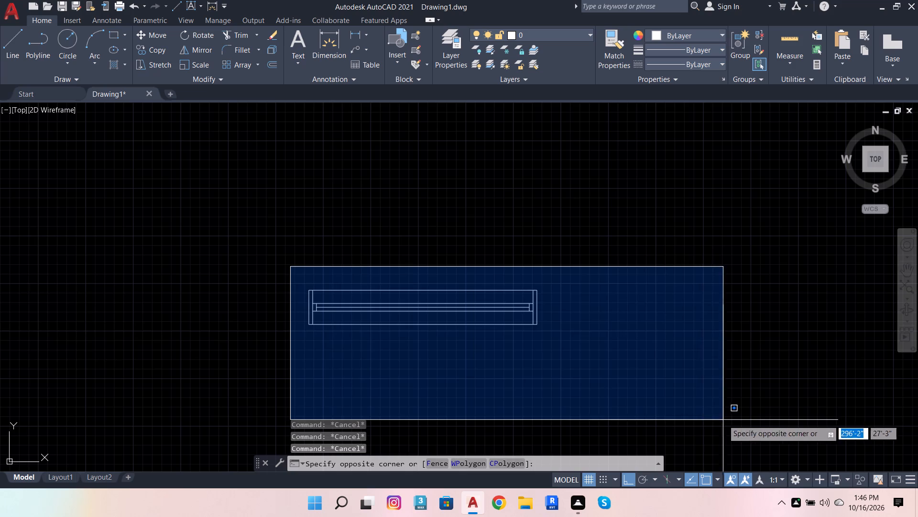
{"action": "left_click", "coordinate": [724, 420]}
{"action": "key", "text": "b"}
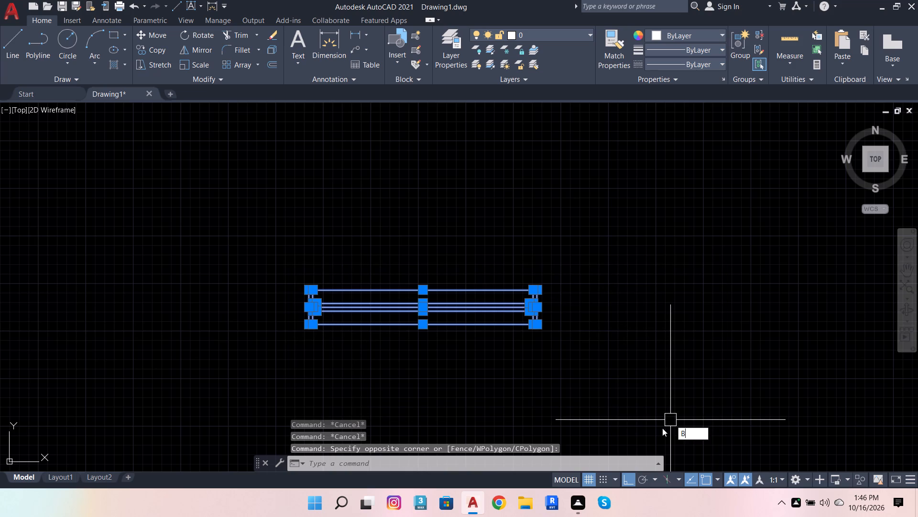
{"action": "left_click", "coordinate": [744, 357]}
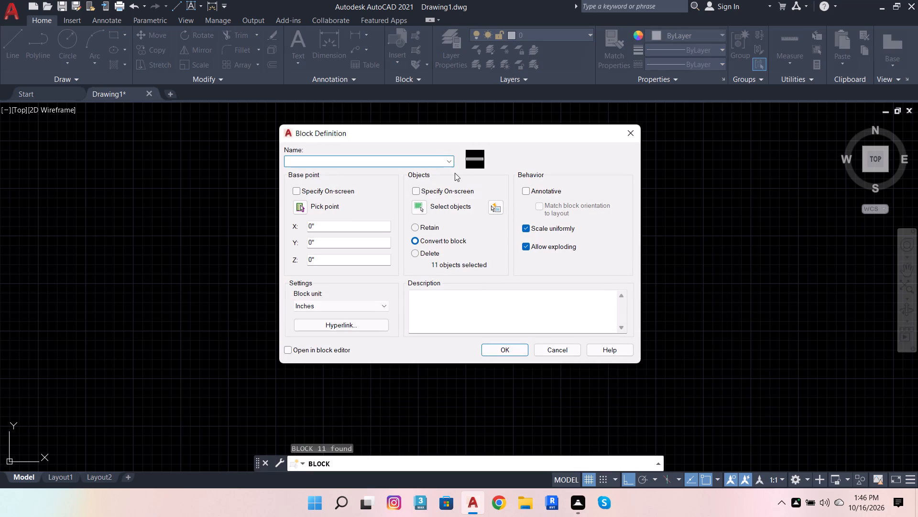
{"action": "type", "text": "DFGHJ"}
{"action": "key", "text": "Return"}
{"action": "left_click", "coordinate": [412, 304]}
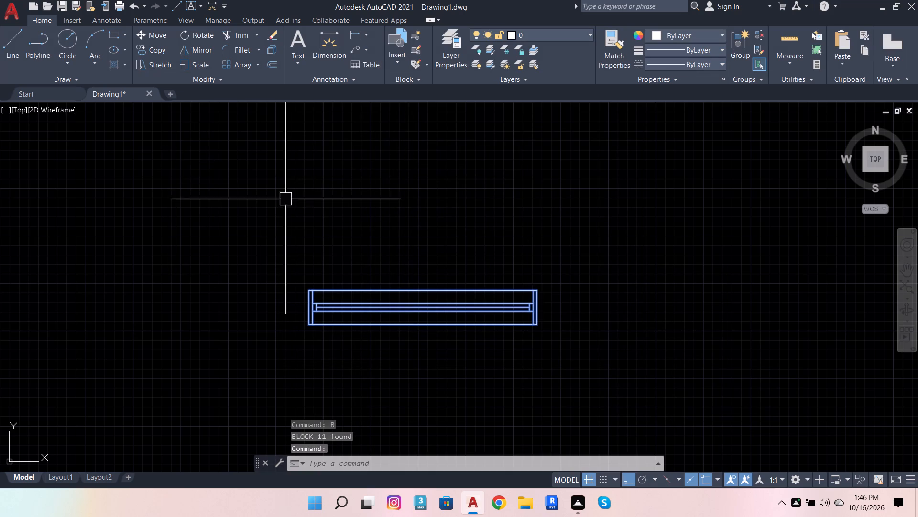
{"action": "scroll", "coordinate": [525, 274], "scroll_direction": "down", "scroll_amount": 3}
{"action": "key", "text": "Escape"}
{"action": "key", "text": "Escape"}
{"action": "key", "text": "Escape"}
{"action": "key", "text": "Escape"}
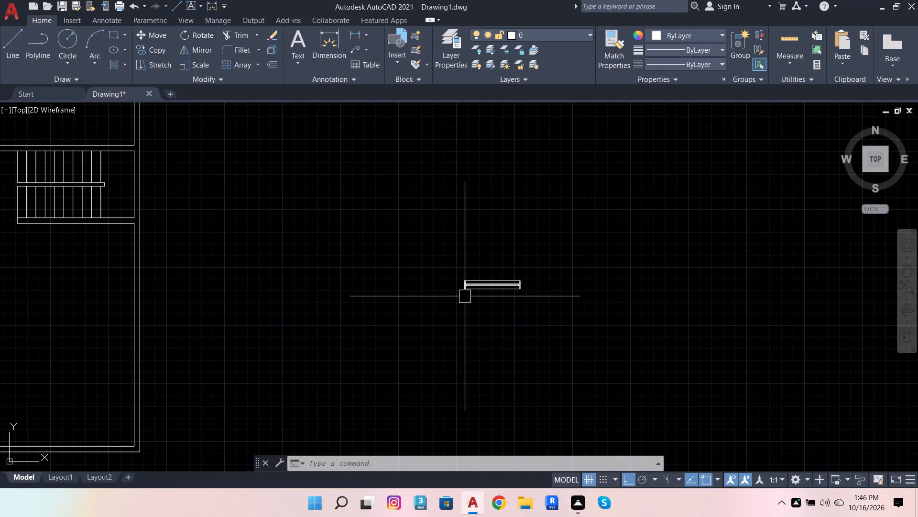
Draw a short vertical line across the bottom outer wall, near the left corner of the lower-left room.
{"action": "scroll", "coordinate": [465, 286], "scroll_direction": "down", "scroll_amount": 2}
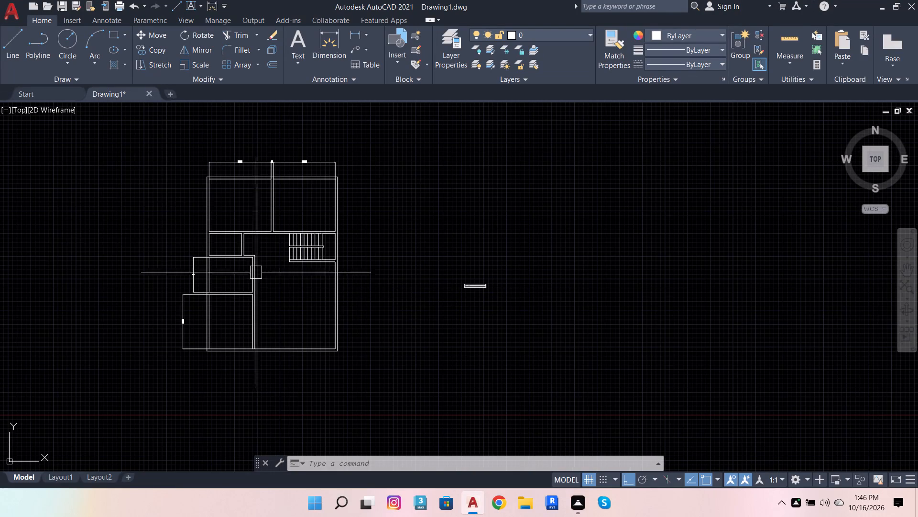
{"action": "left_click", "coordinate": [4, 43]}
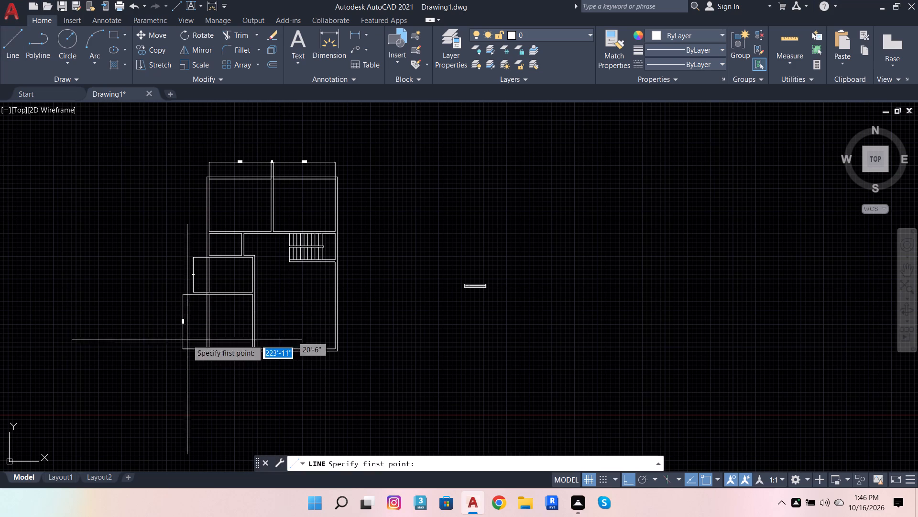
{"action": "scroll", "coordinate": [181, 361], "scroll_direction": "up", "scroll_amount": 3}
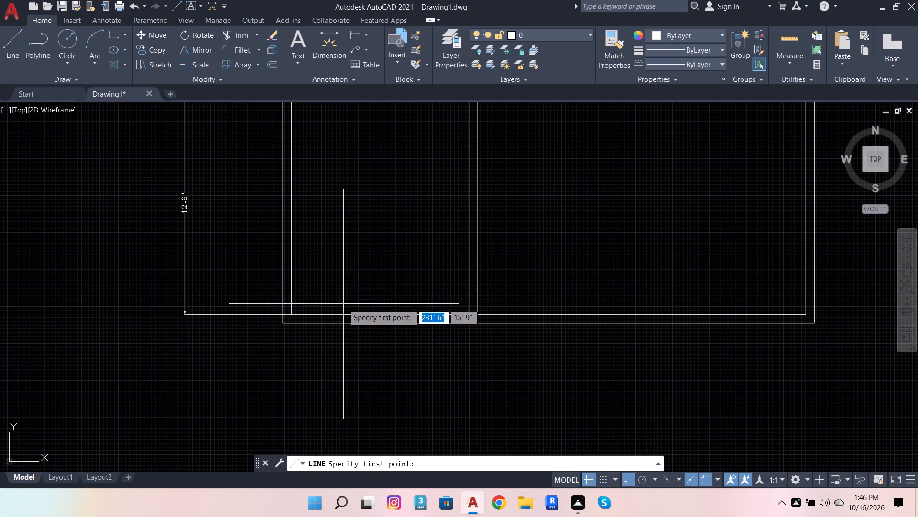
{"action": "scroll", "coordinate": [321, 329], "scroll_direction": "up", "scroll_amount": 3}
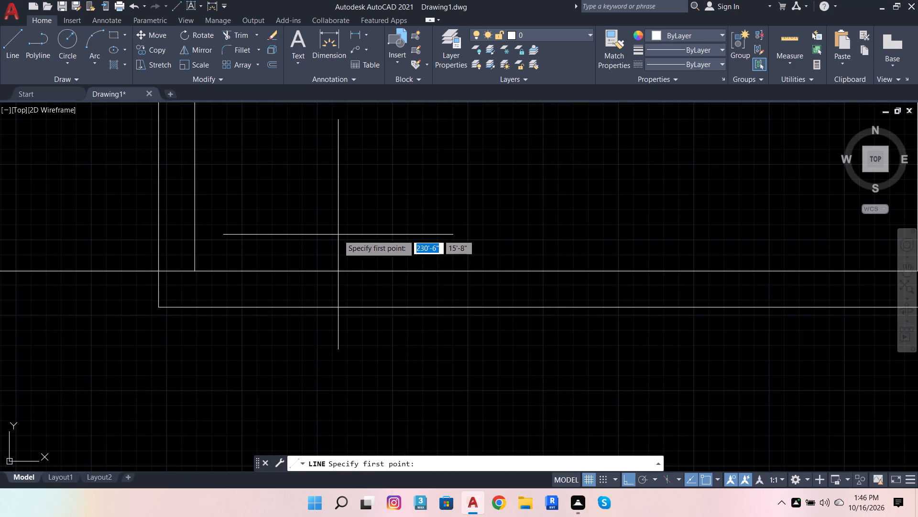
{"action": "left_click_drag", "start_coordinate": [338, 235], "coordinate": [342, 242]}
{"action": "left_click", "coordinate": [342, 374]}
{"action": "key", "text": "space"}
{"action": "scroll", "coordinate": [334, 399], "scroll_direction": "down", "scroll_amount": 5}
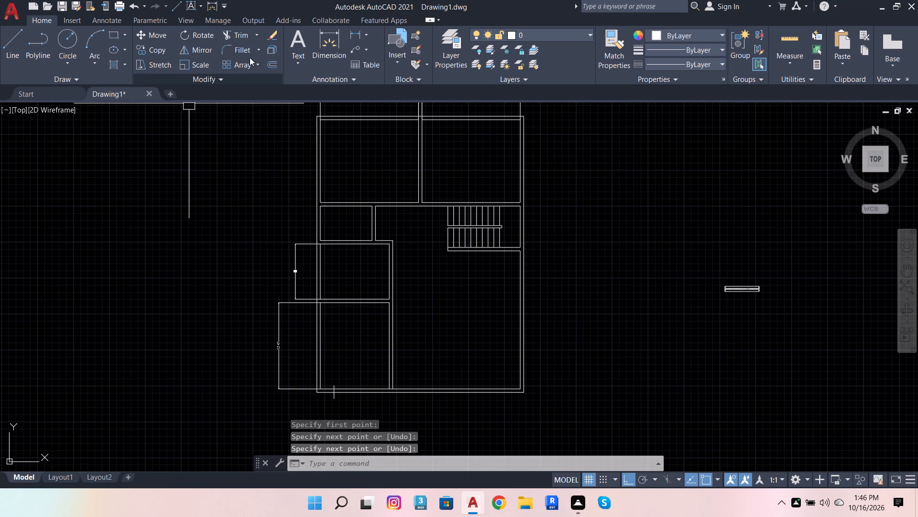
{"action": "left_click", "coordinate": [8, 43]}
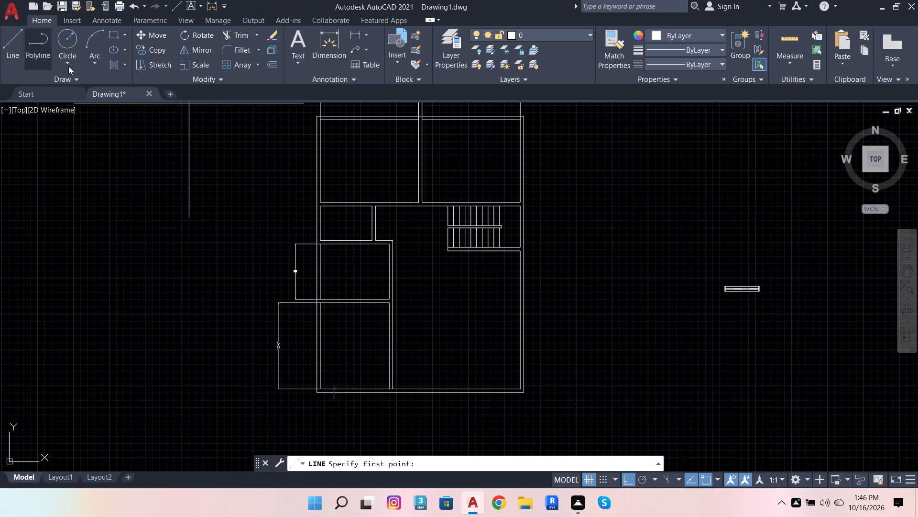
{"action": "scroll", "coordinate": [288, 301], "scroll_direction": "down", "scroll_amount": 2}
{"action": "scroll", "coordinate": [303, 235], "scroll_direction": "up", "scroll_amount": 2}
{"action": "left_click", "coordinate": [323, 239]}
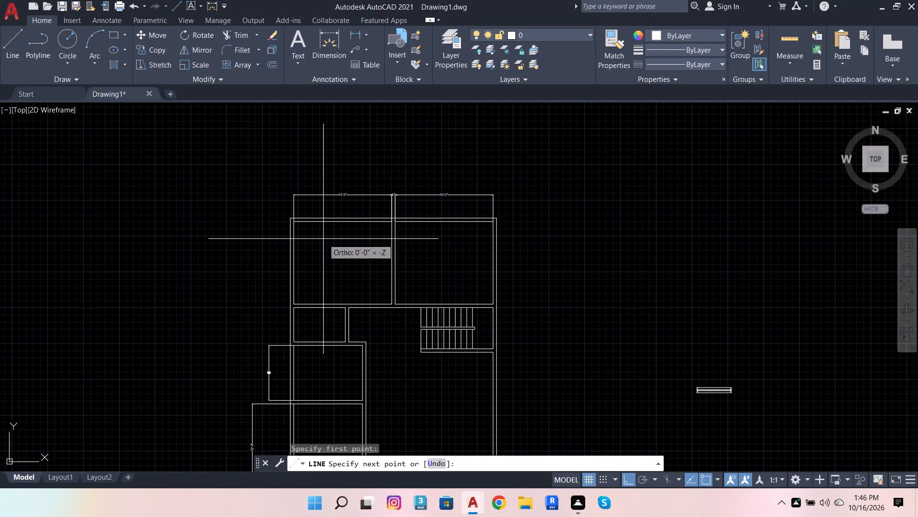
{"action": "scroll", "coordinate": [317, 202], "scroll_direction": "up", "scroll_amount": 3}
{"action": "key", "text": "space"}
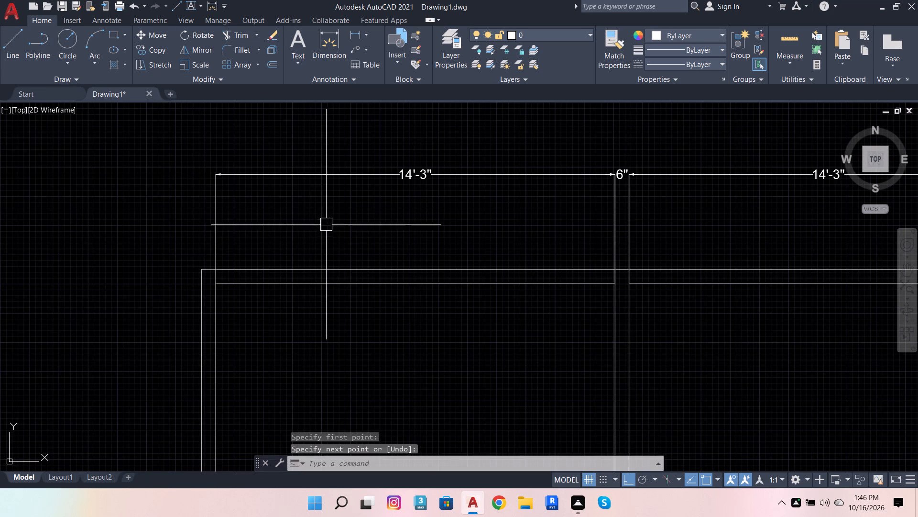
Draw a vertical line about 3'-5" long across the top outer wall of the upper-left room.
{"action": "key", "text": "space"}
{"action": "left_click", "coordinate": [331, 328]}
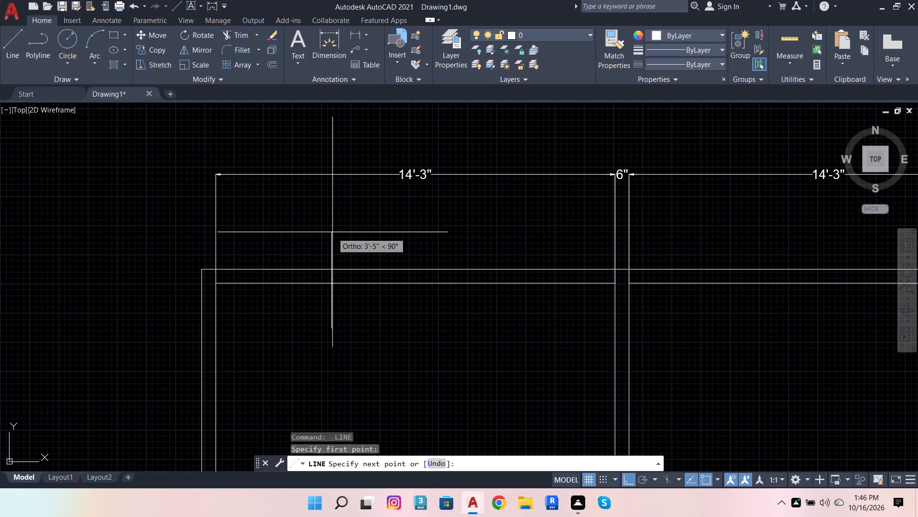
{"action": "left_click", "coordinate": [332, 231]}
{"action": "key", "text": "space"}
Draw a short vertical line across the top outer wall of the upper-right room, near the dividing wall.
{"action": "scroll", "coordinate": [281, 324], "scroll_direction": "down", "scroll_amount": 1}
{"action": "key", "text": "space"}
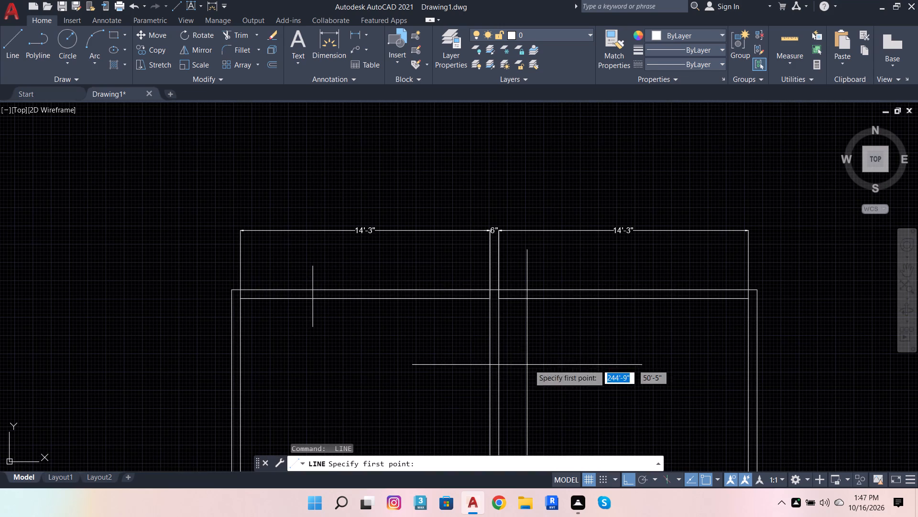
{"action": "left_click", "coordinate": [560, 320]}
{"action": "left_click", "coordinate": [566, 262]}
{"action": "key", "text": "space"}
{"action": "scroll", "coordinate": [525, 277], "scroll_direction": "down", "scroll_amount": 5}
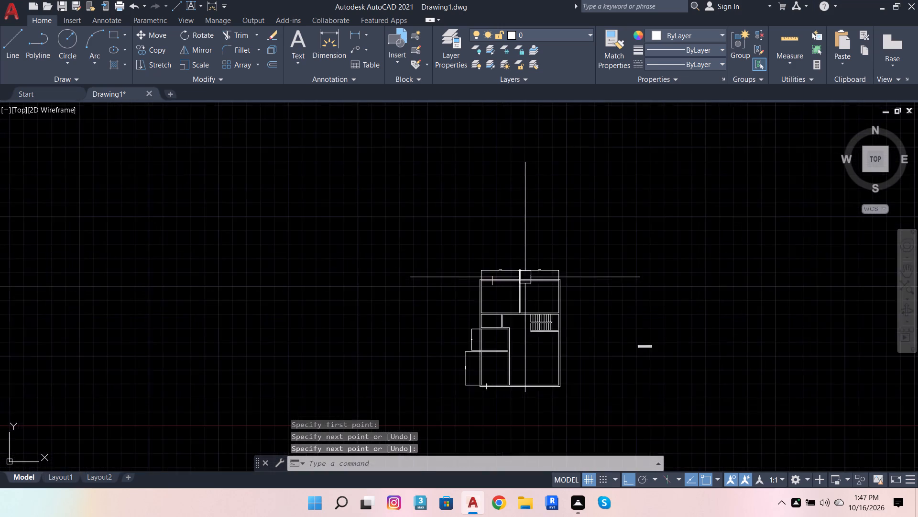
Draw a vertical line about 3'-2" long across the bottom outer wall, near the plan's lower-right corner.
{"action": "scroll", "coordinate": [544, 346], "scroll_direction": "up", "scroll_amount": 2}
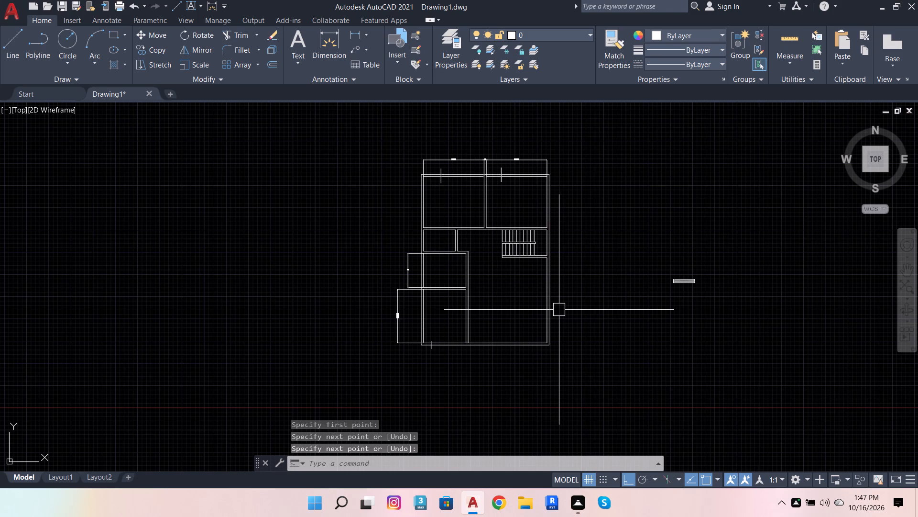
{"action": "key", "text": "space"}
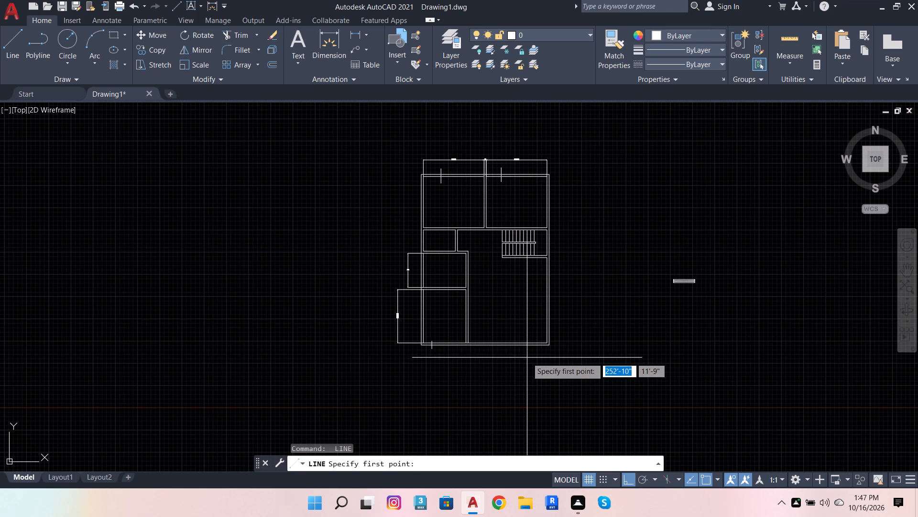
{"action": "scroll", "coordinate": [533, 355], "scroll_direction": "up", "scroll_amount": 4}
{"action": "left_click", "coordinate": [568, 331]}
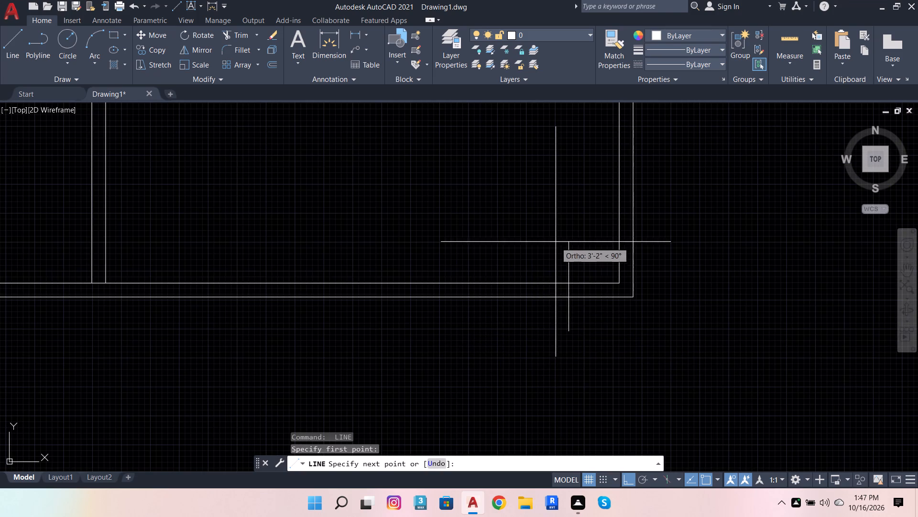
{"action": "left_click", "coordinate": [556, 239]}
{"action": "key", "text": "space"}
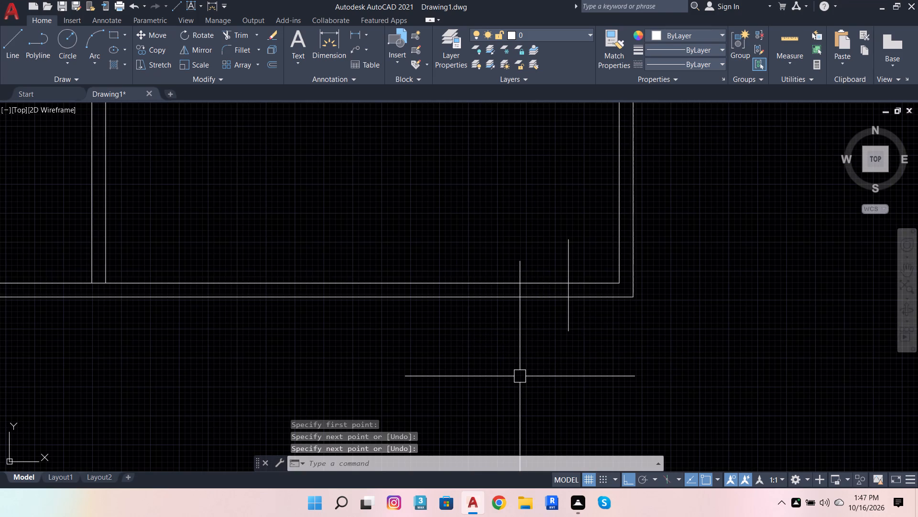
Draw a horizontal line about 7'-8" long across the right outer wall, beside the lower flight of the staircase.
{"action": "scroll", "coordinate": [510, 380], "scroll_direction": "down", "scroll_amount": 2}
{"action": "scroll", "coordinate": [545, 305], "scroll_direction": "down", "scroll_amount": 2}
{"action": "scroll", "coordinate": [548, 212], "scroll_direction": "up", "scroll_amount": 1}
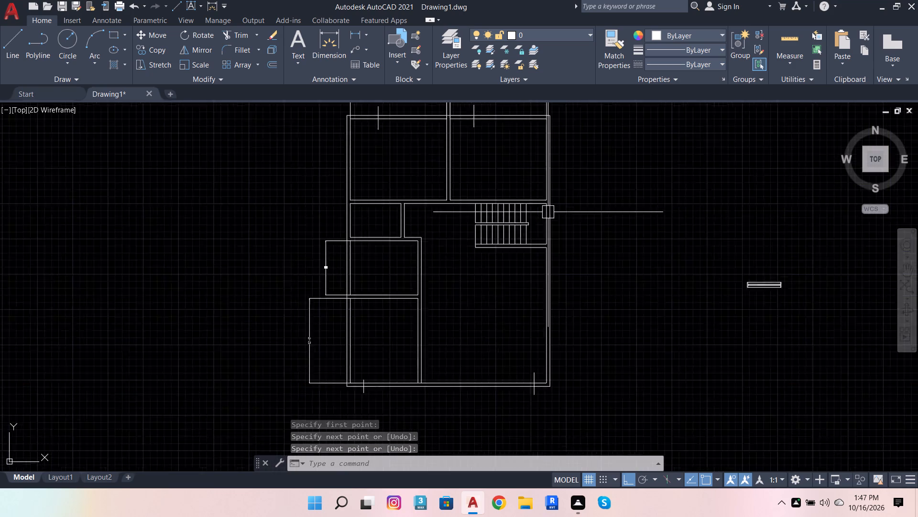
{"action": "scroll", "coordinate": [548, 212], "scroll_direction": "up", "scroll_amount": 2}
{"action": "key", "text": "space"}
{"action": "left_click", "coordinate": [527, 267]}
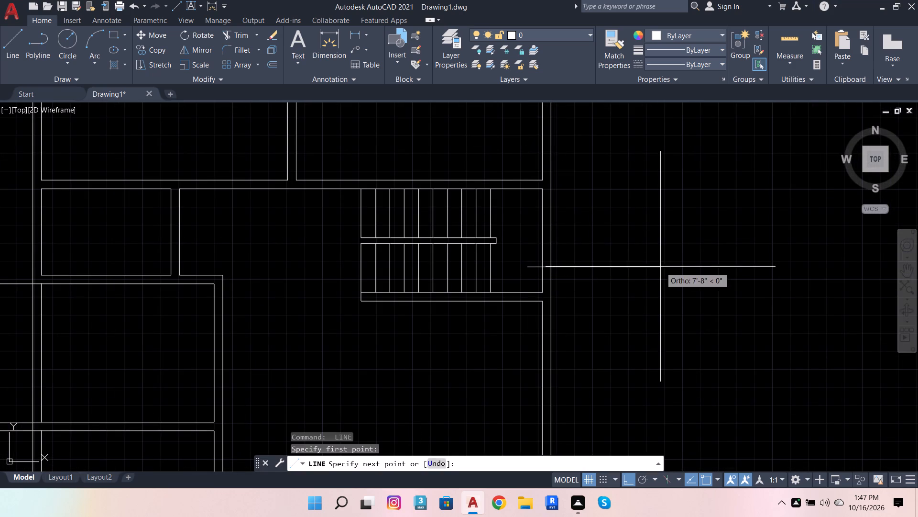
{"action": "left_click", "coordinate": [661, 267]}
{"action": "key", "text": "space"}
Dimension the inner right wall line of the staircase bay, placing the dimension outside the right outer wall.
{"action": "scroll", "coordinate": [550, 321], "scroll_direction": "down", "scroll_amount": 2}
{"action": "scroll", "coordinate": [549, 320], "scroll_direction": "up", "scroll_amount": 3}
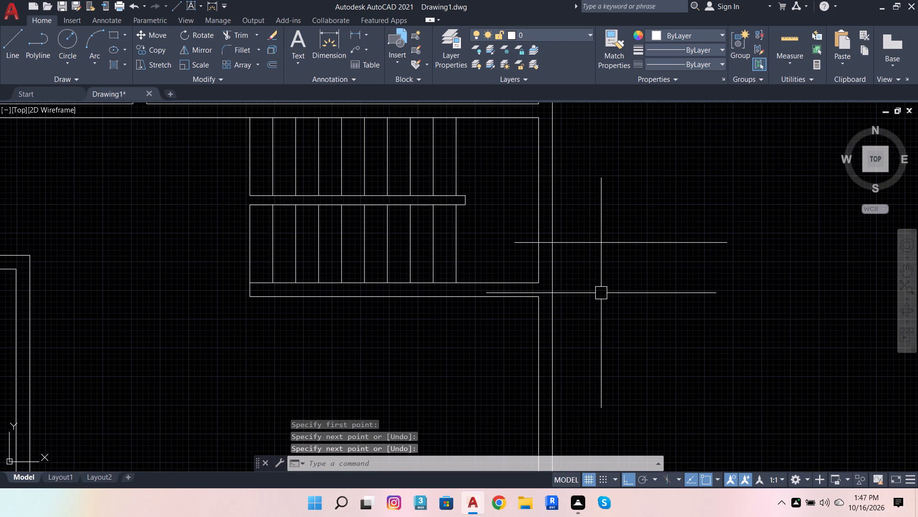
{"action": "left_click", "coordinate": [333, 33]}
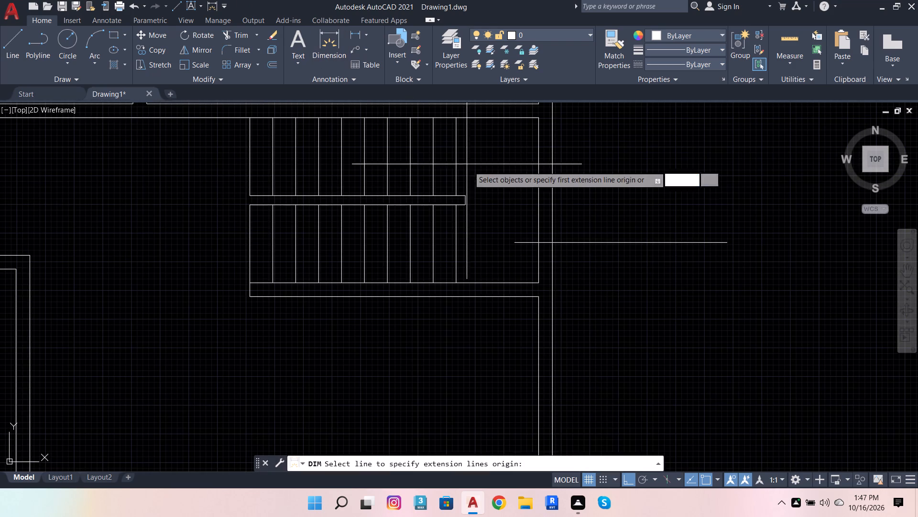
{"action": "left_click", "coordinate": [535, 212]}
{"action": "left_click", "coordinate": [641, 207]}
{"action": "scroll", "coordinate": [558, 253], "scroll_direction": "down", "scroll_amount": 2}
{"action": "scroll", "coordinate": [559, 255], "scroll_direction": "up", "scroll_amount": 3}
{"action": "scroll", "coordinate": [579, 210], "scroll_direction": "down", "scroll_amount": 5}
{"action": "scroll", "coordinate": [557, 210], "scroll_direction": "up", "scroll_amount": 5}
{"action": "scroll", "coordinate": [563, 214], "scroll_direction": "down", "scroll_amount": 4}
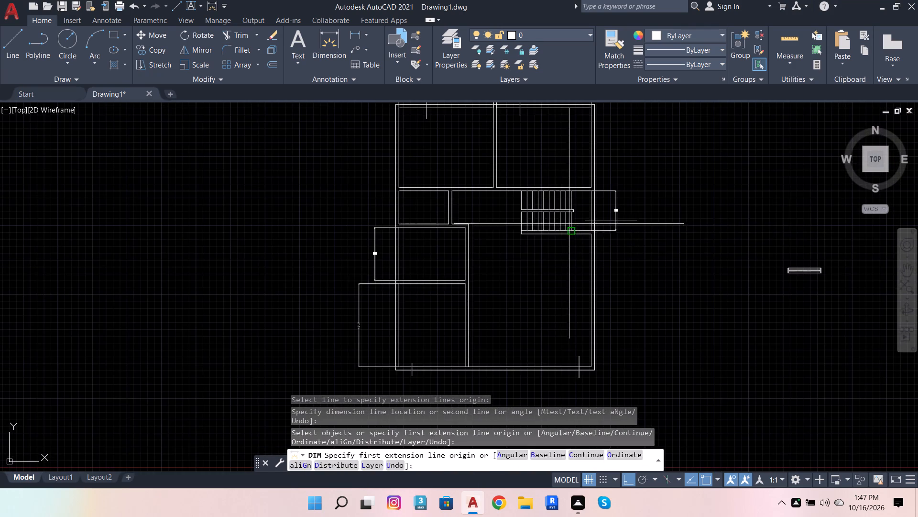
{"action": "scroll", "coordinate": [292, 254], "scroll_direction": "up", "scroll_amount": 2}
{"action": "scroll", "coordinate": [306, 251], "scroll_direction": "down", "scroll_amount": 2}
{"action": "key", "text": "Escape"}
{"action": "key", "text": "Escape"}
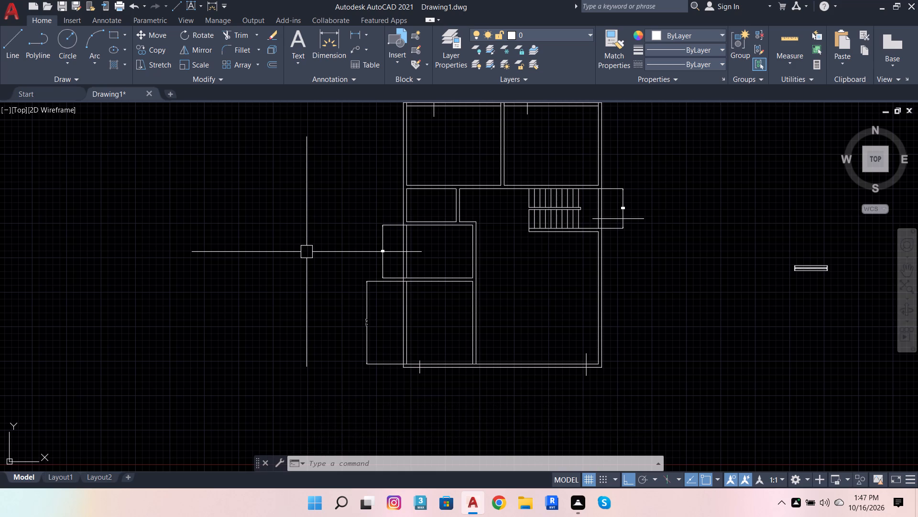
Draw a short horizontal line across the left outer wall of the middle-left room, near its lower corner.
{"action": "scroll", "coordinate": [413, 305], "scroll_direction": "down", "scroll_amount": 2}
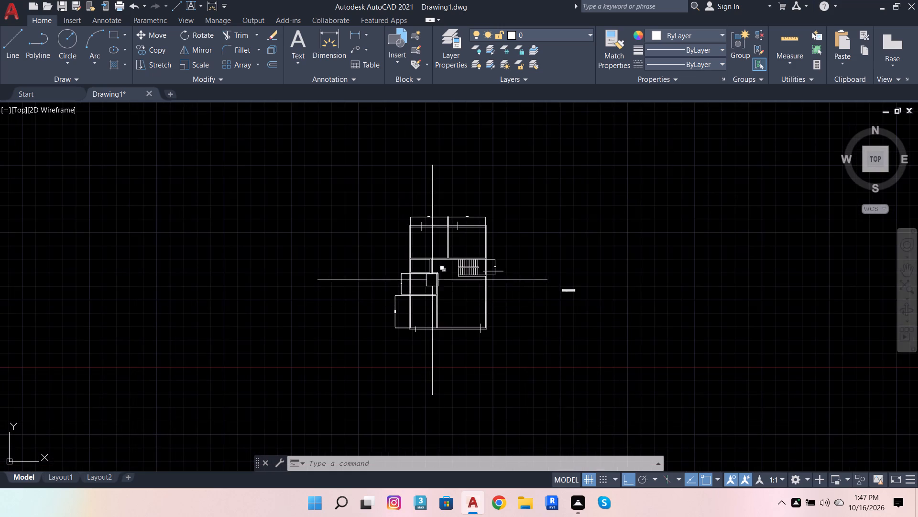
{"action": "scroll", "coordinate": [449, 271], "scroll_direction": "up", "scroll_amount": 1}
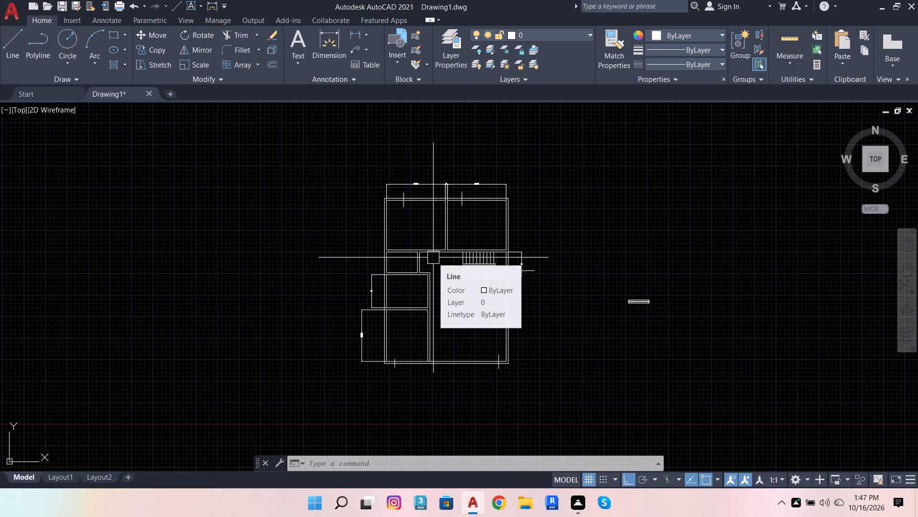
{"action": "scroll", "coordinate": [480, 190], "scroll_direction": "up", "scroll_amount": 3}
{"action": "scroll", "coordinate": [479, 224], "scroll_direction": "down", "scroll_amount": 4}
{"action": "scroll", "coordinate": [439, 300], "scroll_direction": "up", "scroll_amount": 3}
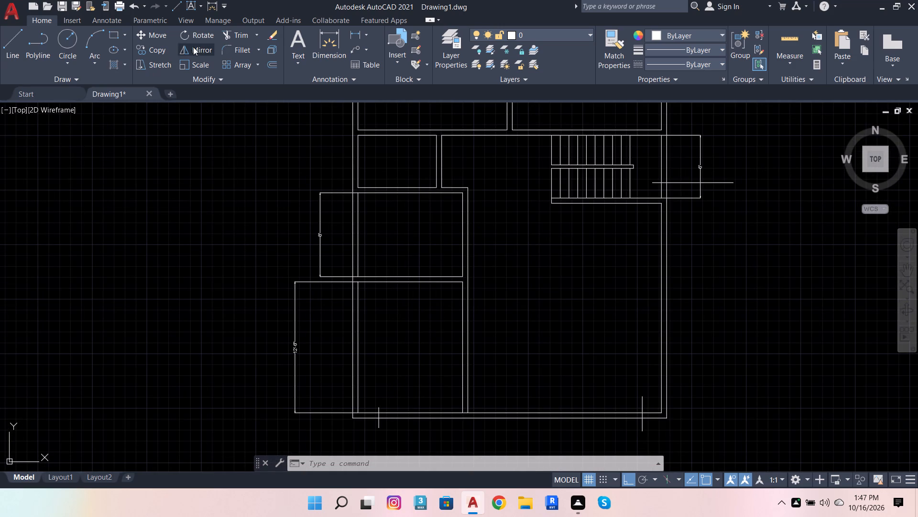
{"action": "left_click", "coordinate": [15, 48]}
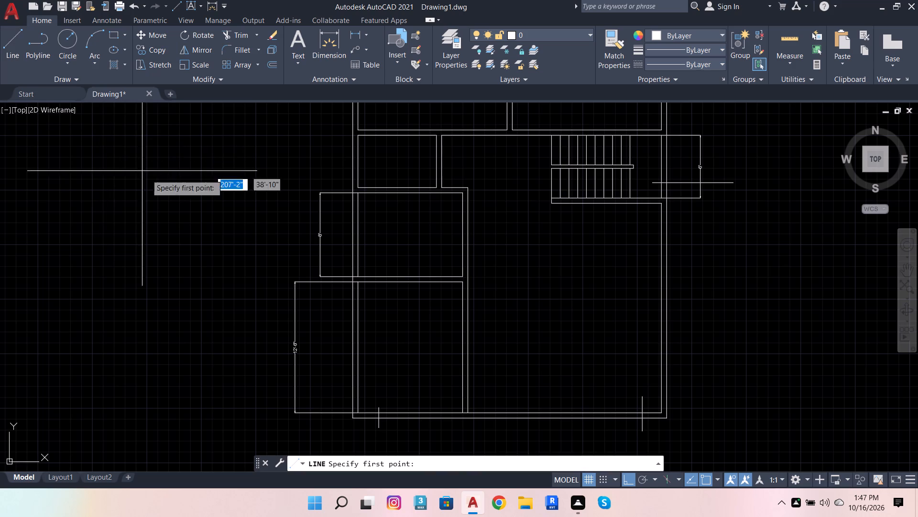
{"action": "scroll", "coordinate": [319, 228], "scroll_direction": "up", "scroll_amount": 2}
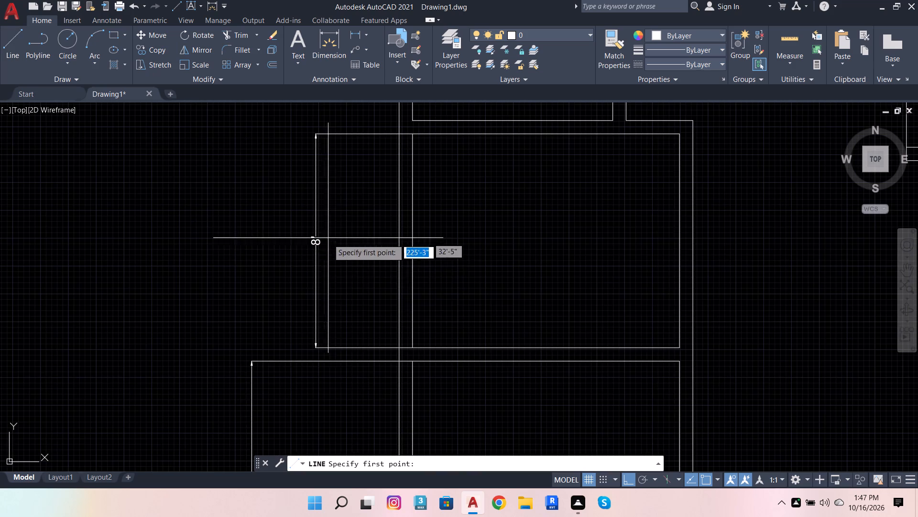
{"action": "left_click", "coordinate": [372, 316]}
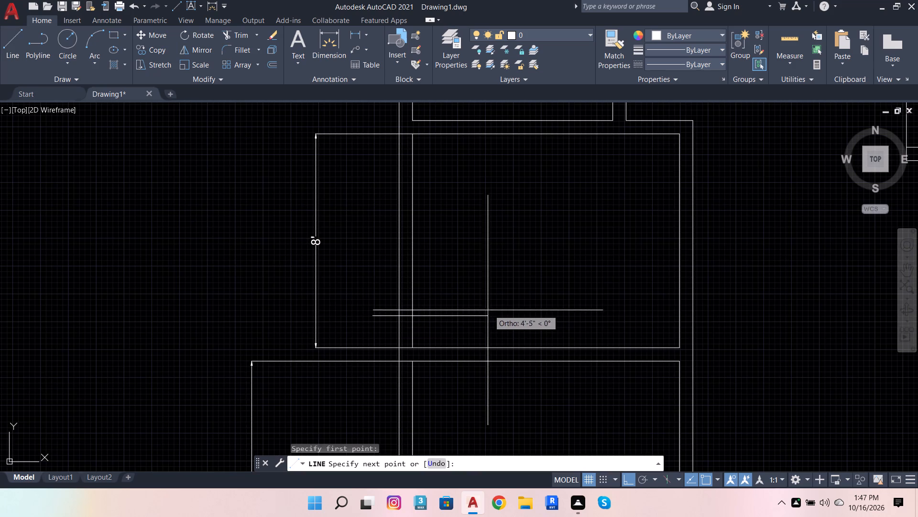
{"action": "left_click", "coordinate": [456, 315]}
{"action": "key", "text": "space"}
Draw a closed 3' by 9" rectangle with lines in the empty space between the plan and the existing window block.
{"action": "scroll", "coordinate": [450, 321], "scroll_direction": "down", "scroll_amount": 4}
{"action": "scroll", "coordinate": [465, 263], "scroll_direction": "up", "scroll_amount": 2}
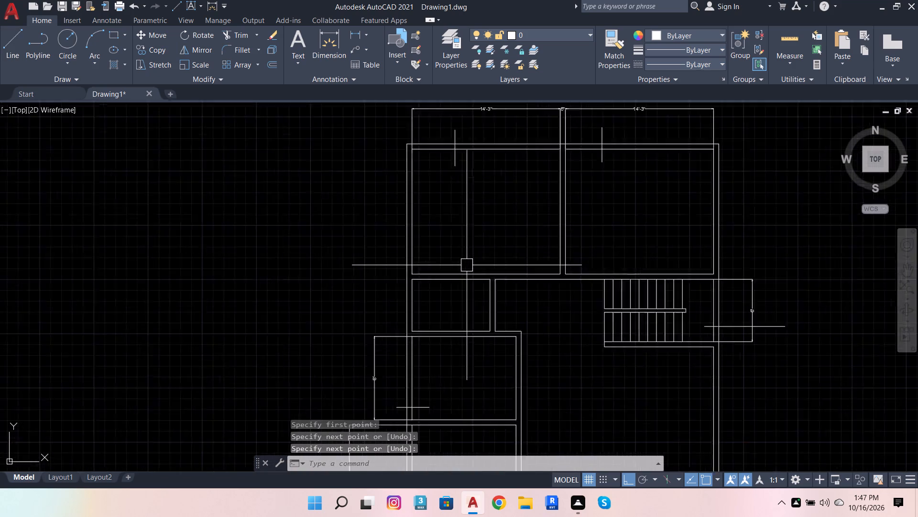
{"action": "scroll", "coordinate": [467, 265], "scroll_direction": "up", "scroll_amount": 1}
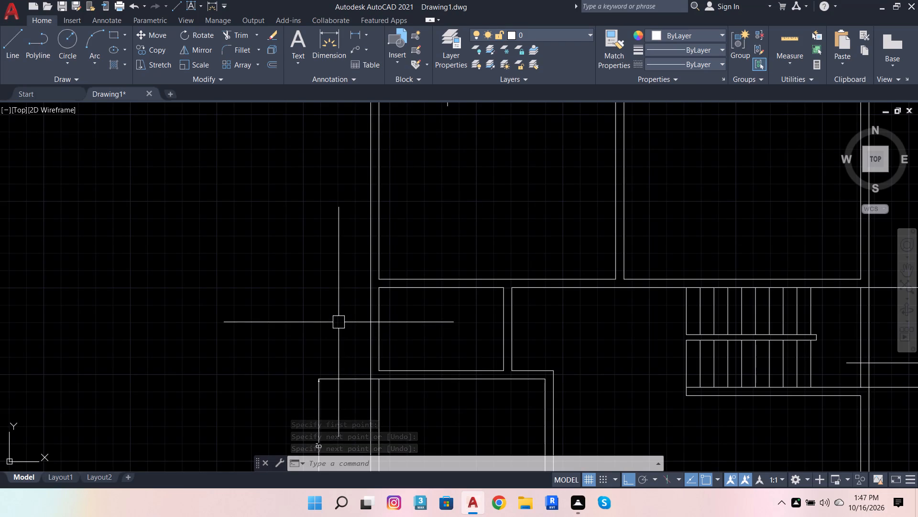
{"action": "scroll", "coordinate": [309, 316], "scroll_direction": "down", "scroll_amount": 3}
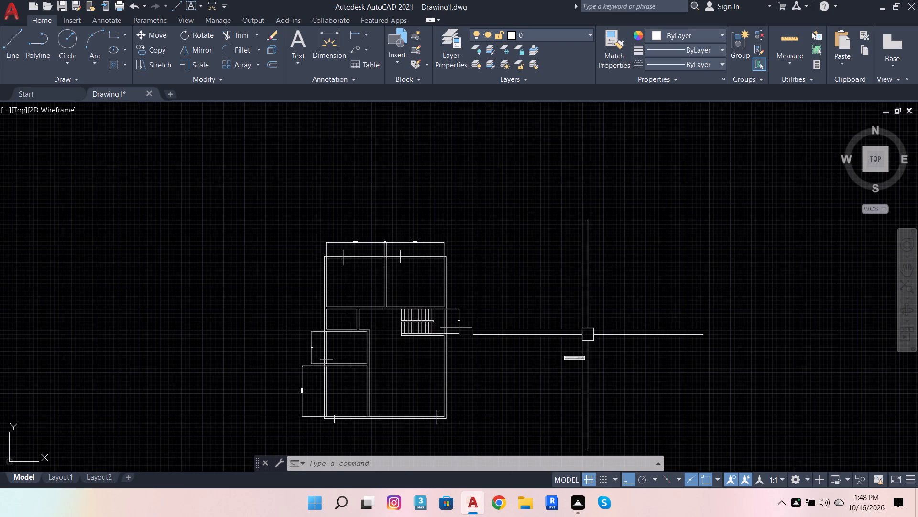
{"action": "scroll", "coordinate": [573, 378], "scroll_direction": "up", "scroll_amount": 2}
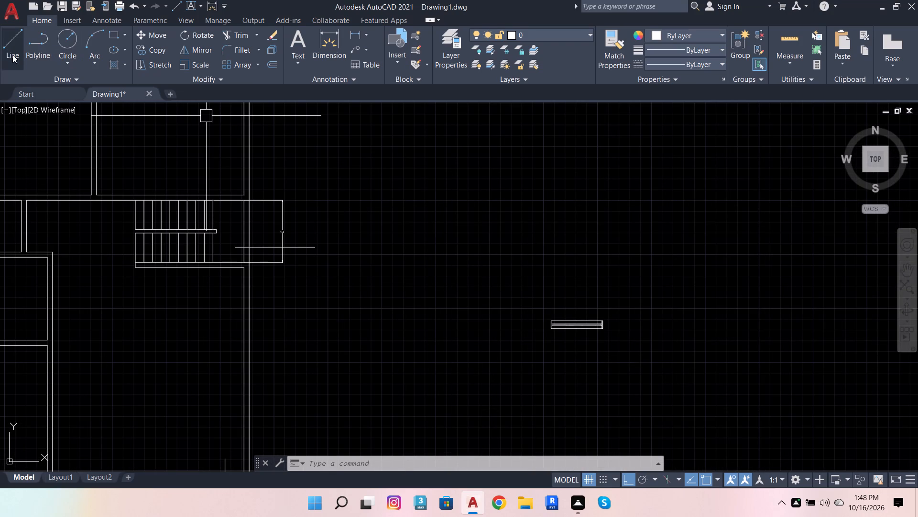
{"action": "left_click", "coordinate": [12, 55]}
{"action": "left_click", "coordinate": [401, 251]}
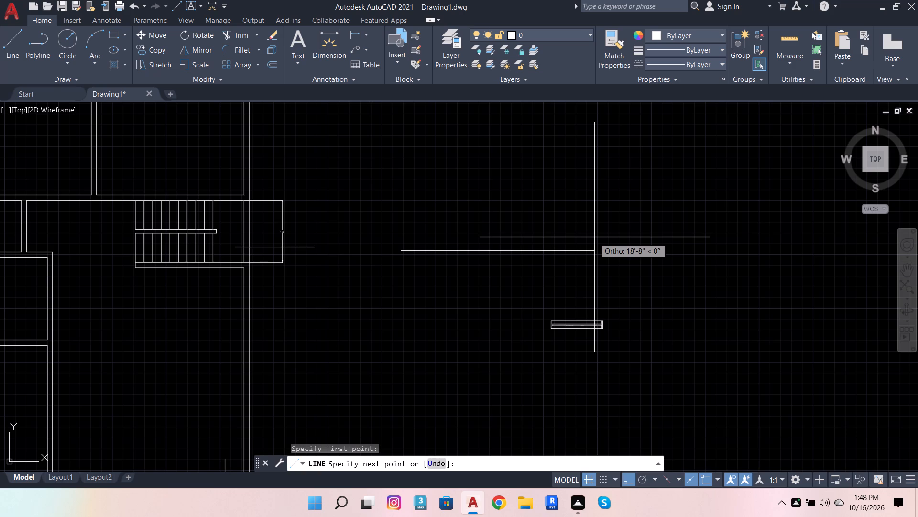
{"action": "type", "text": "3'"}
{"action": "key", "text": "Return"}
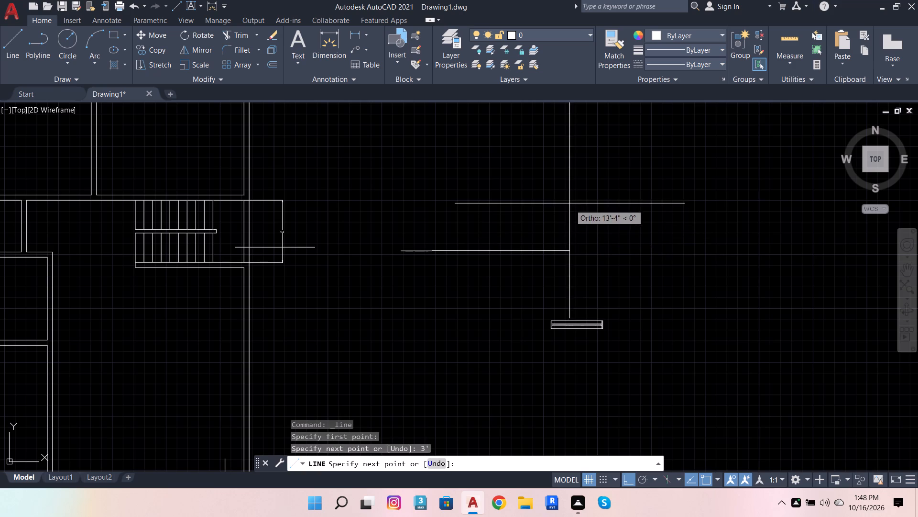
{"action": "key", "text": "9"}
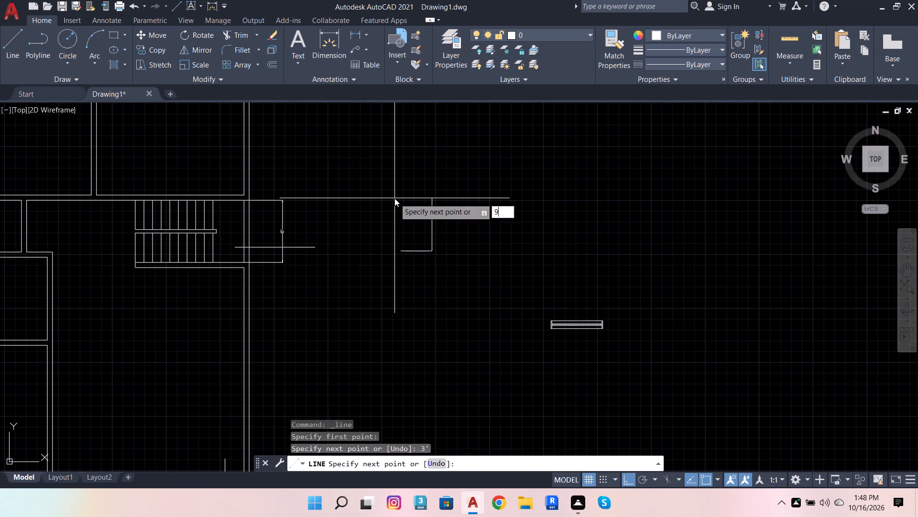
{"action": "key", "text": "Return"}
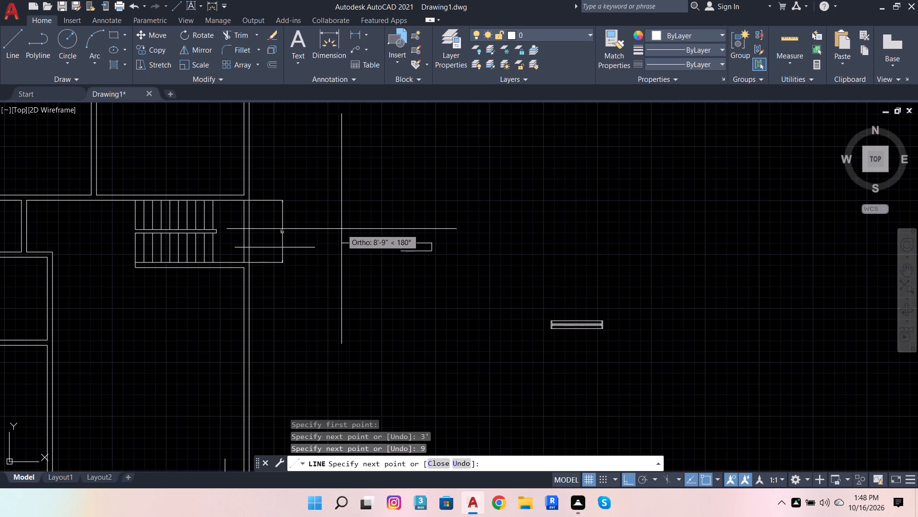
{"action": "type", "text": "3'"}
{"action": "key", "text": "Return"}
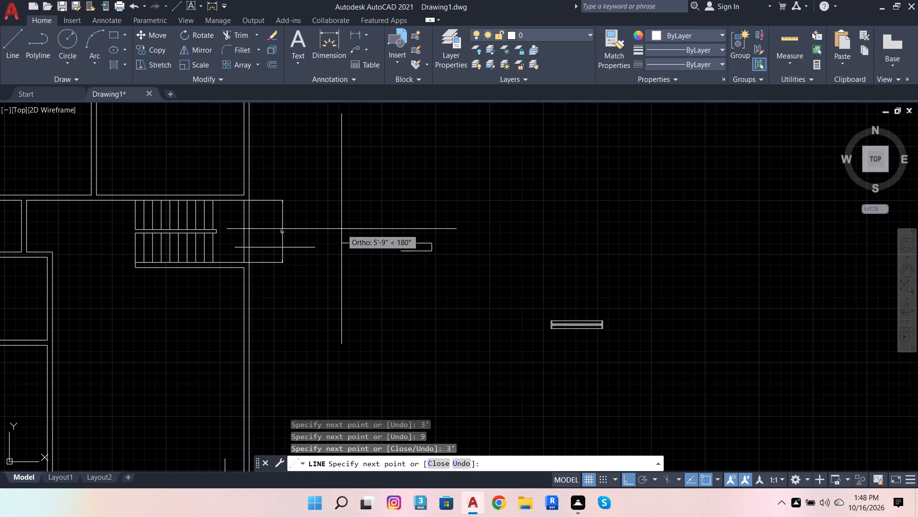
{"action": "scroll", "coordinate": [404, 244], "scroll_direction": "up", "scroll_amount": 1}
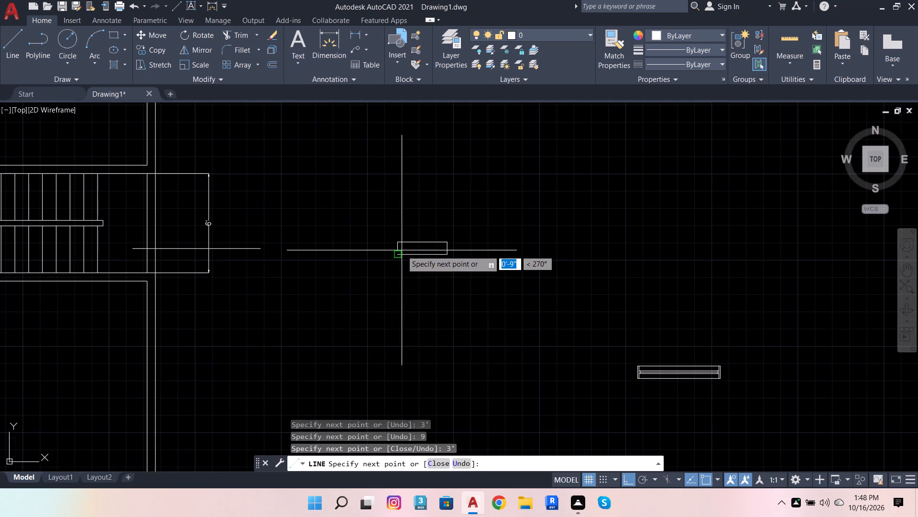
{"action": "left_click", "coordinate": [402, 250]}
{"action": "key", "text": "Escape"}
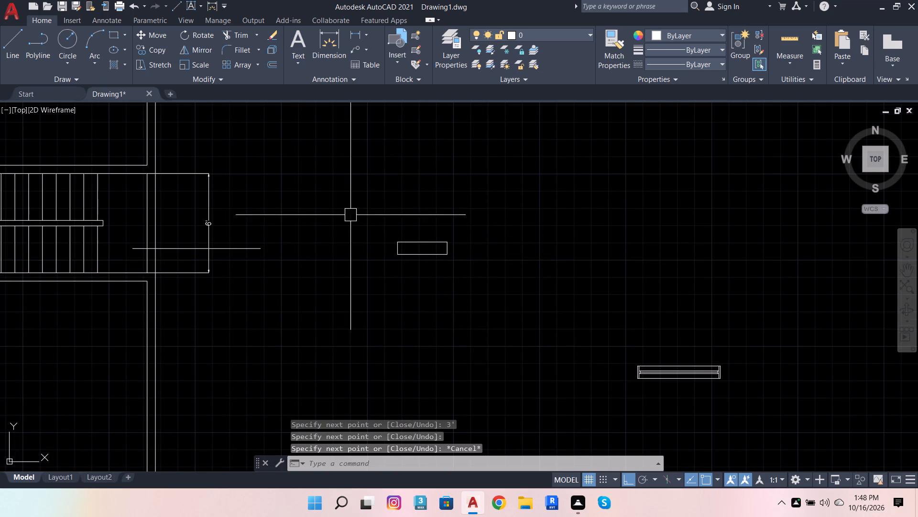
Draw a horizontal line from the midpoint of the new rectangle's left edge, extending past its right edge.
{"action": "left_click", "coordinate": [17, 26]}
{"action": "left_click", "coordinate": [1, 33]}
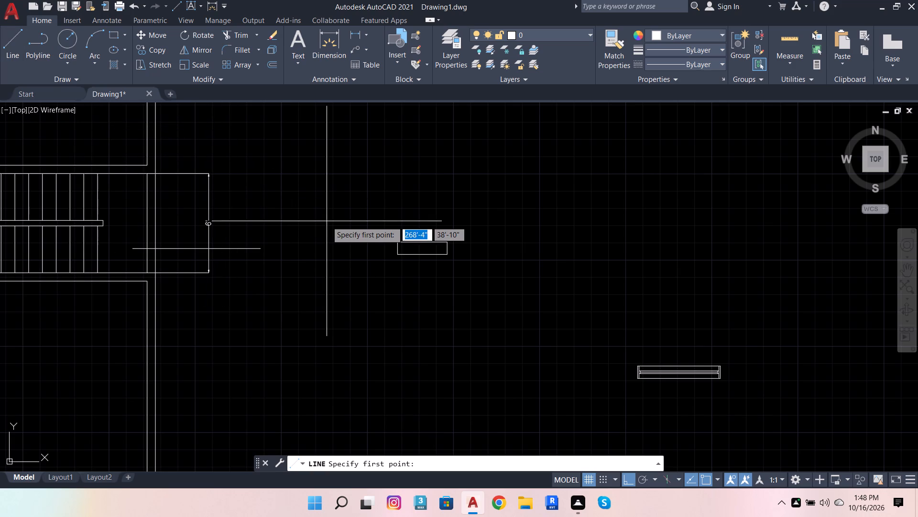
{"action": "right_click", "coordinate": [359, 219], "text": "shift"}
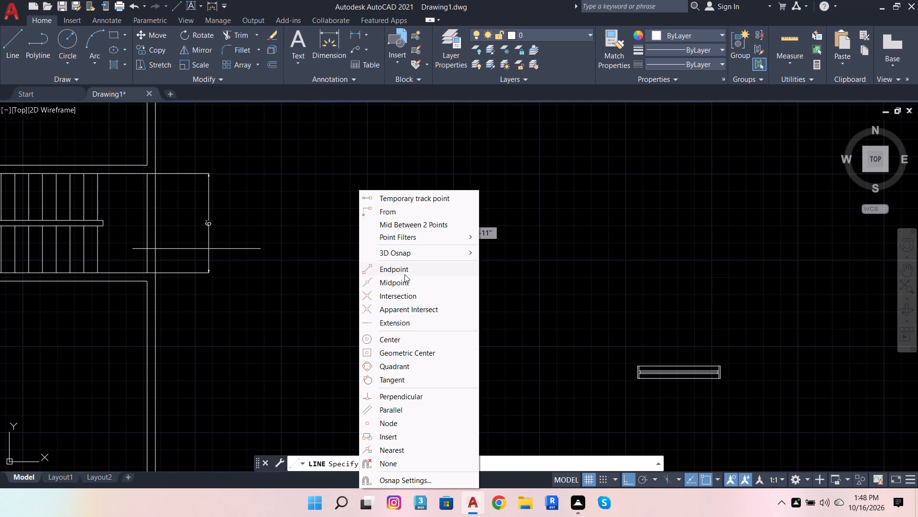
{"action": "left_click", "coordinate": [405, 281]}
{"action": "scroll", "coordinate": [399, 248], "scroll_direction": "up", "scroll_amount": 2}
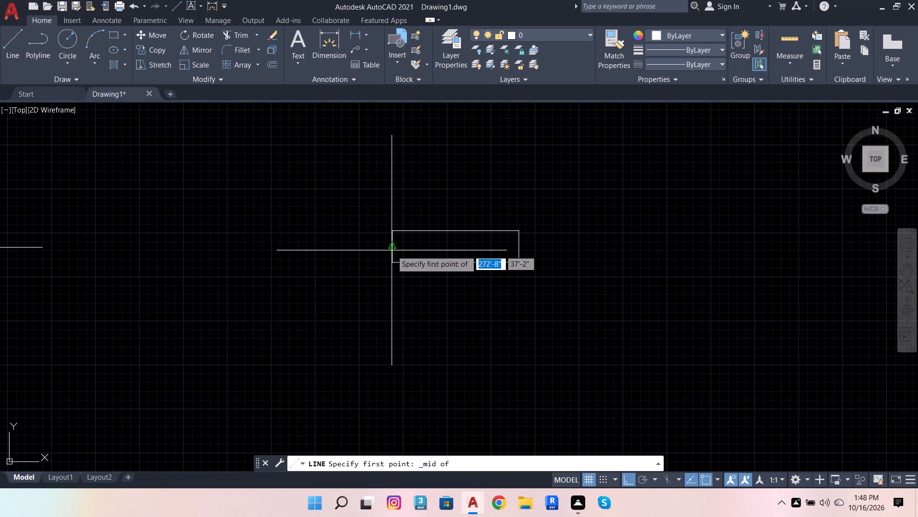
{"action": "left_click", "coordinate": [391, 246]}
{"action": "left_click_drag", "start_coordinate": [668, 246], "coordinate": [417, 169]}
{"action": "key", "text": "Escape"}
Offset the rectangle's left edge inward by 1", and offset that copy inward by another 1".
{"action": "left_click", "coordinate": [272, 63]}
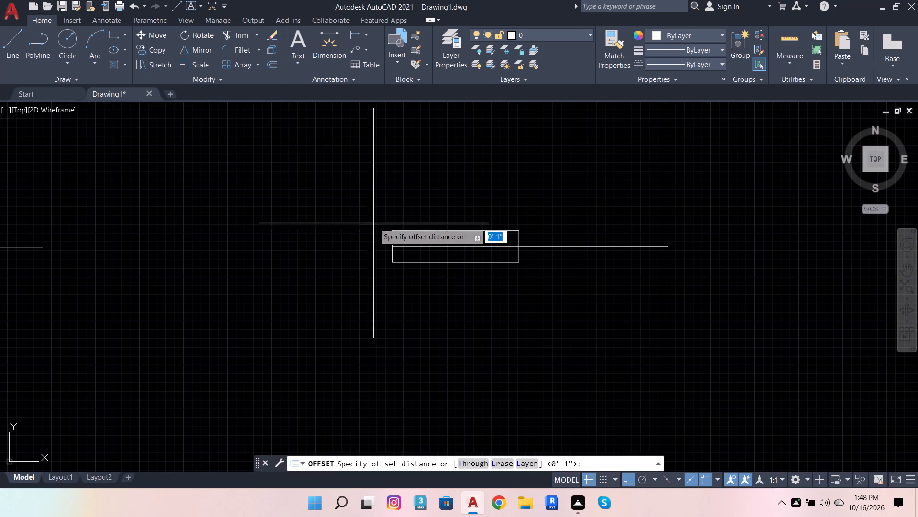
{"action": "scroll", "coordinate": [382, 235], "scroll_direction": "up", "scroll_amount": 2}
{"action": "left_click", "coordinate": [400, 230]}
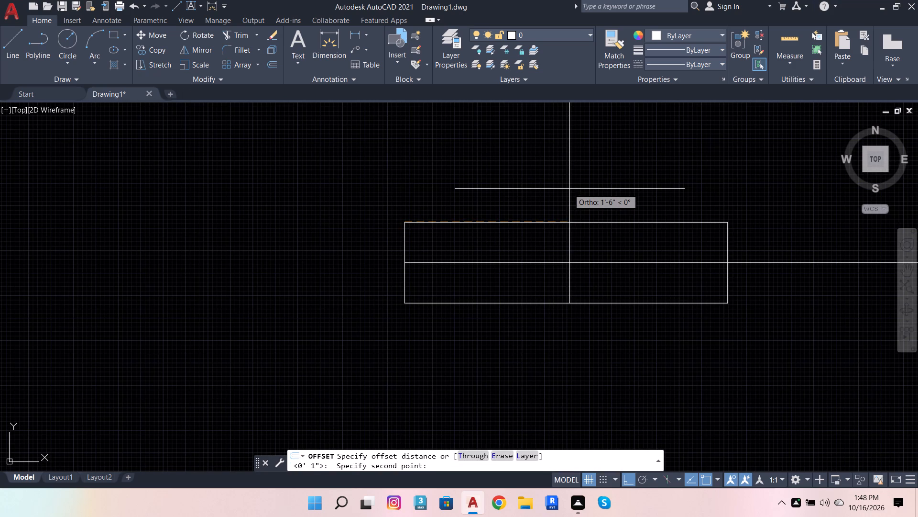
{"action": "key", "text": "1"}
{"action": "key", "text": "Return"}
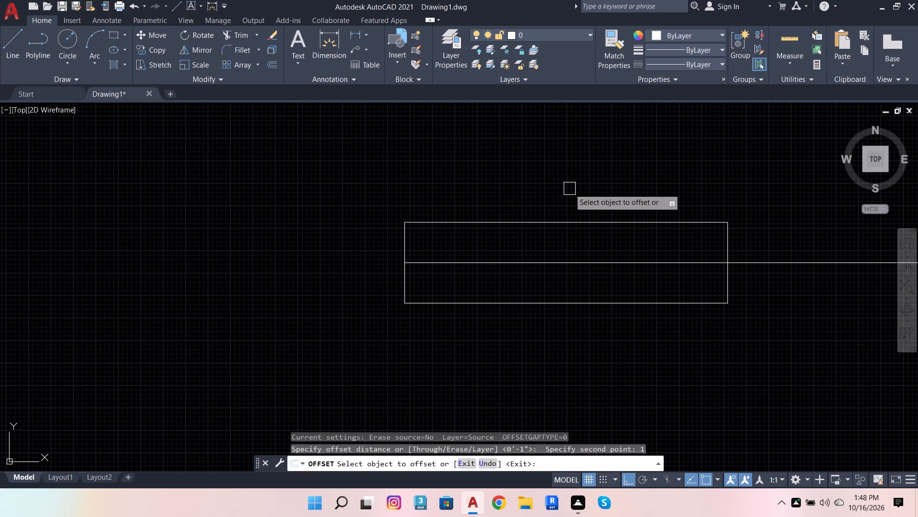
{"action": "scroll", "coordinate": [387, 236], "scroll_direction": "up", "scroll_amount": 1}
{"action": "left_click", "coordinate": [411, 245]}
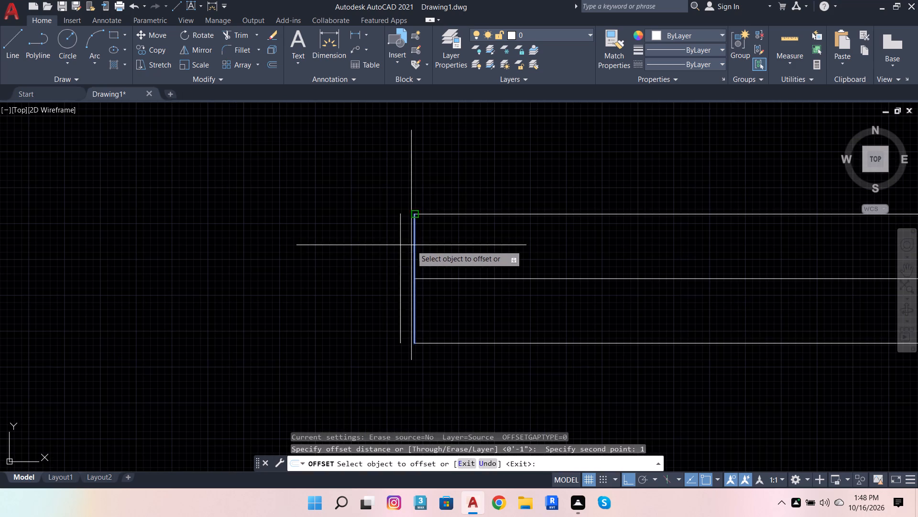
{"action": "left_click", "coordinate": [437, 242]}
{"action": "left_click", "coordinate": [431, 244]}
{"action": "left_click", "coordinate": [472, 244]}
{"action": "scroll", "coordinate": [373, 264], "scroll_direction": "down", "scroll_amount": 1}
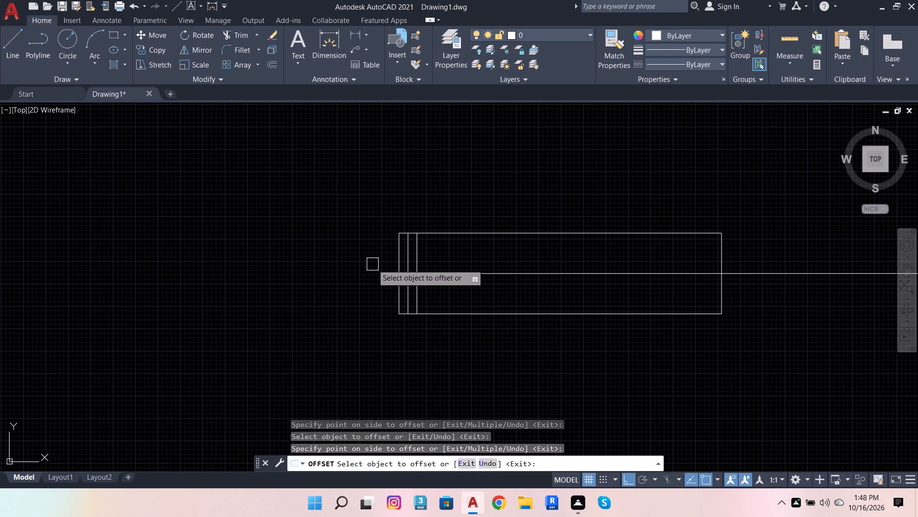
Offset the rectangle's right edge inward by 1", and offset that copy inward by another 1".
{"action": "left_click", "coordinate": [718, 261]}
{"action": "left_click", "coordinate": [688, 261]}
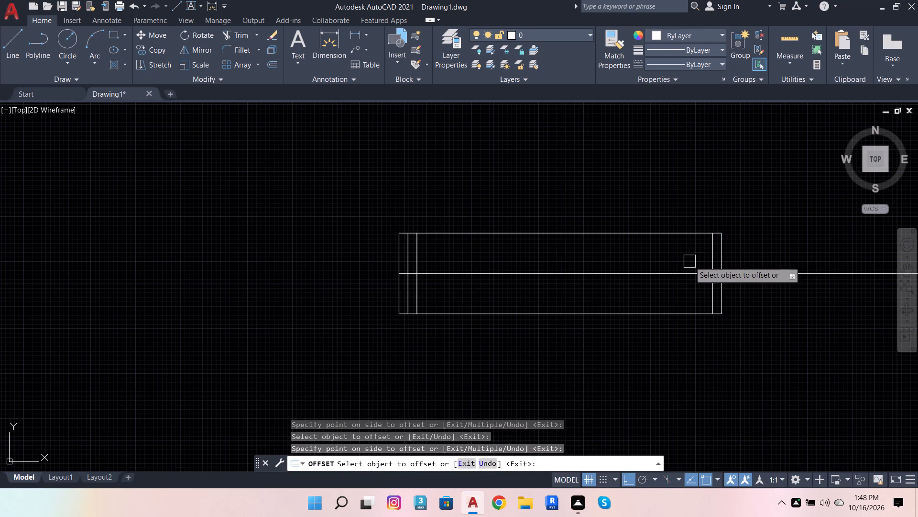
{"action": "left_click", "coordinate": [713, 255]}
{"action": "left_click", "coordinate": [672, 250]}
Offset the horizontal centre line by 1" above and 1" below.
{"action": "left_click", "coordinate": [688, 273]}
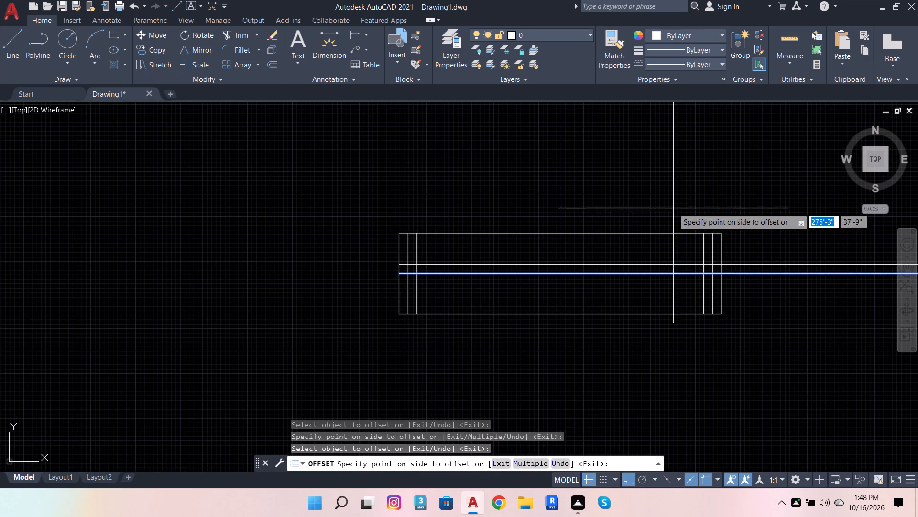
{"action": "left_click", "coordinate": [673, 204]}
{"action": "left_click_drag", "start_coordinate": [649, 278], "coordinate": [648, 299]}
{"action": "left_click_drag", "start_coordinate": [644, 313], "coordinate": [634, 307]}
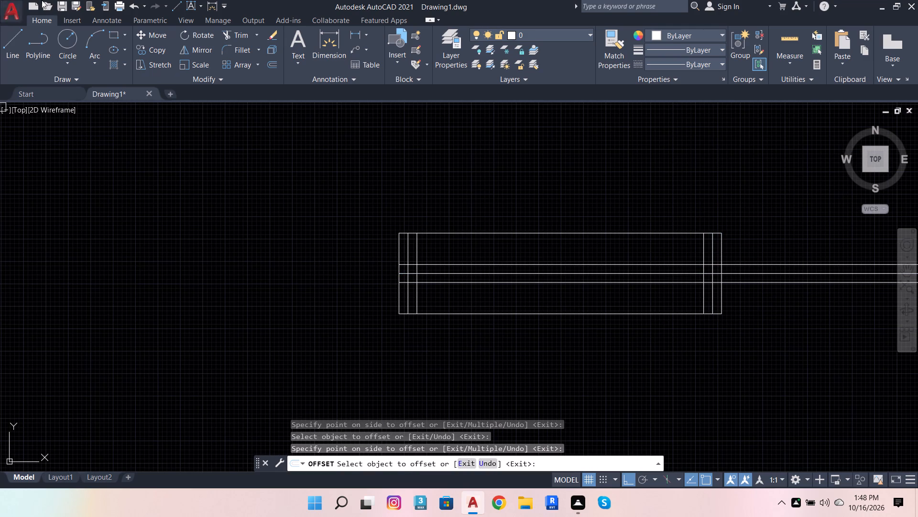
Trim off the three horizontal lines where they extend past the rectangle's right edge.
{"action": "left_click", "coordinate": [222, 35]}
{"action": "scroll", "coordinate": [506, 235], "scroll_direction": "down", "scroll_amount": 3}
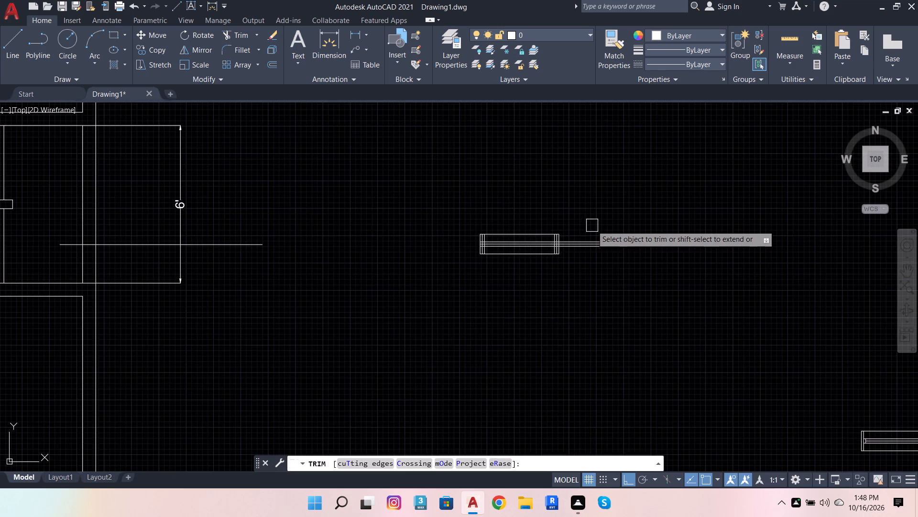
{"action": "scroll", "coordinate": [600, 221], "scroll_direction": "up", "scroll_amount": 5}
{"action": "left_click", "coordinate": [556, 222]}
{"action": "left_click", "coordinate": [559, 346]}
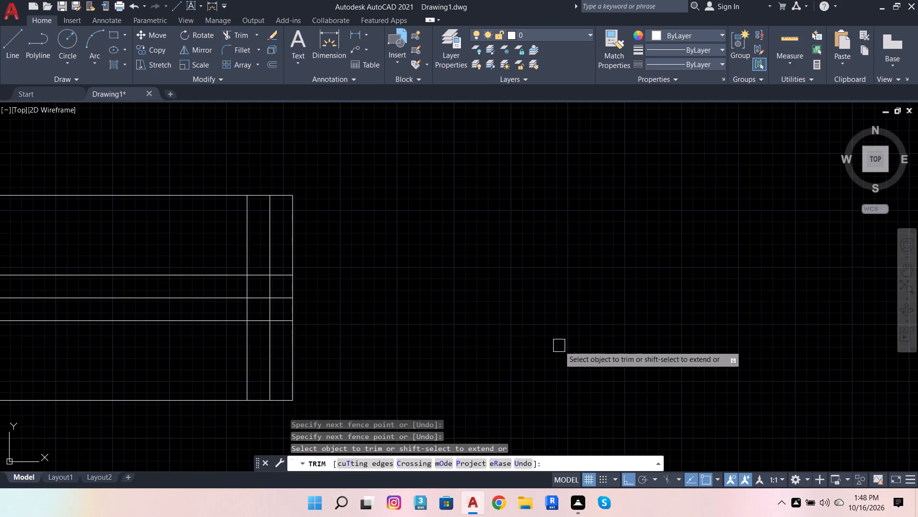
Trim the right end so the three lines stop at the inner frame lines and the innermost vertical spans only between the outer two.
{"action": "scroll", "coordinate": [214, 343], "scroll_direction": "up", "scroll_amount": 2}
{"action": "scroll", "coordinate": [388, 255], "scroll_direction": "down", "scroll_amount": 3}
{"action": "scroll", "coordinate": [379, 252], "scroll_direction": "up", "scroll_amount": 2}
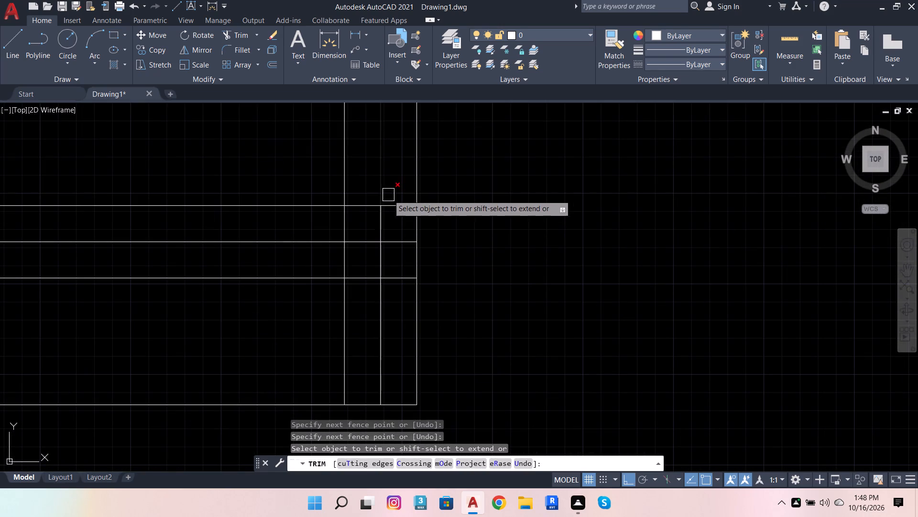
{"action": "left_click", "coordinate": [394, 190]}
{"action": "left_click", "coordinate": [404, 322]}
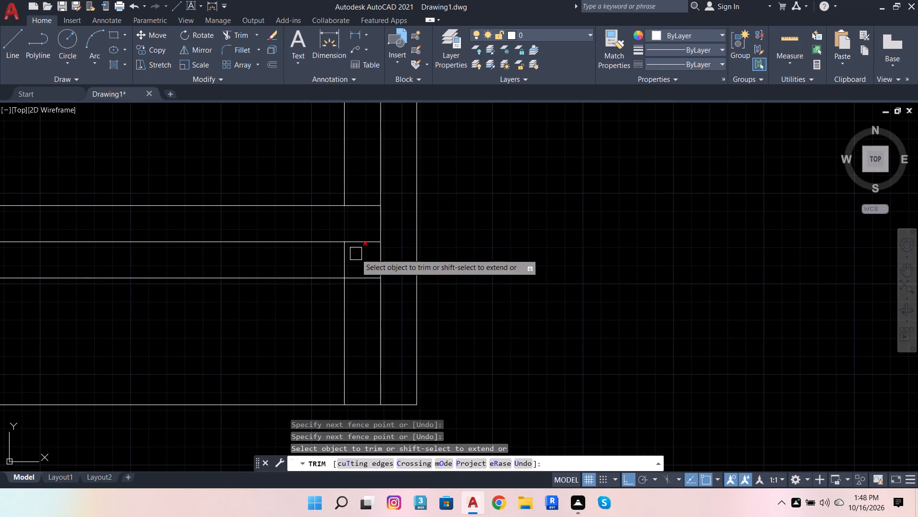
{"action": "left_click", "coordinate": [359, 241]}
{"action": "left_click", "coordinate": [345, 169]}
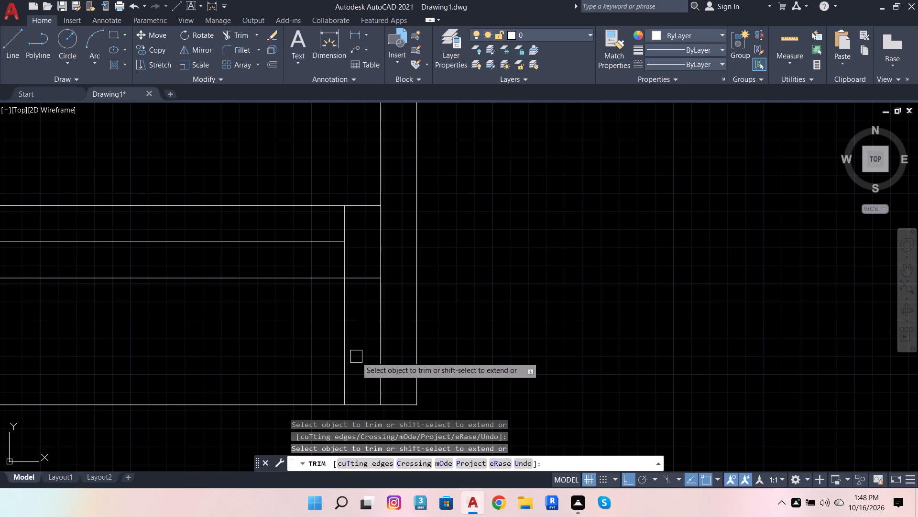
{"action": "left_click", "coordinate": [344, 350]}
Trim the left end of the 3' symbol the same way, matching its right end's frame detail.
{"action": "scroll", "coordinate": [487, 357], "scroll_direction": "down", "scroll_amount": 4}
{"action": "scroll", "coordinate": [236, 366], "scroll_direction": "up", "scroll_amount": 3}
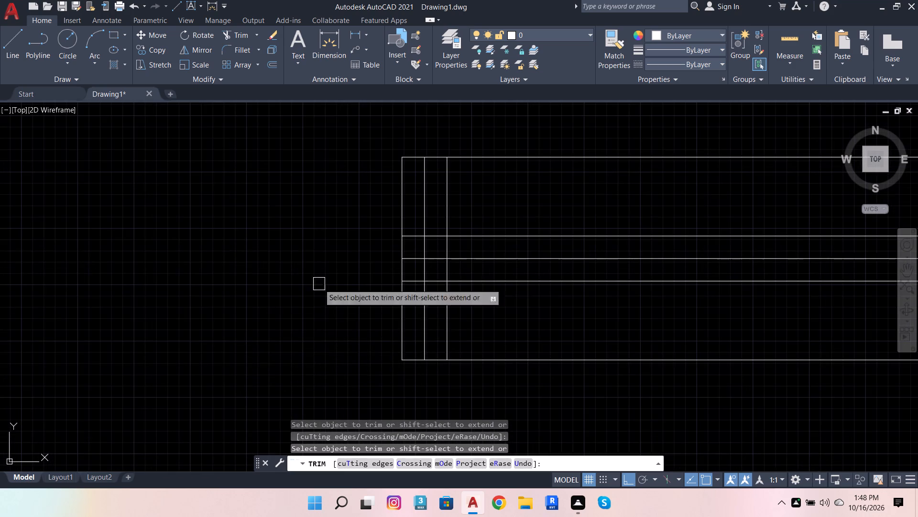
{"action": "scroll", "coordinate": [400, 260], "scroll_direction": "up", "scroll_amount": 2}
{"action": "left_click", "coordinate": [427, 163]}
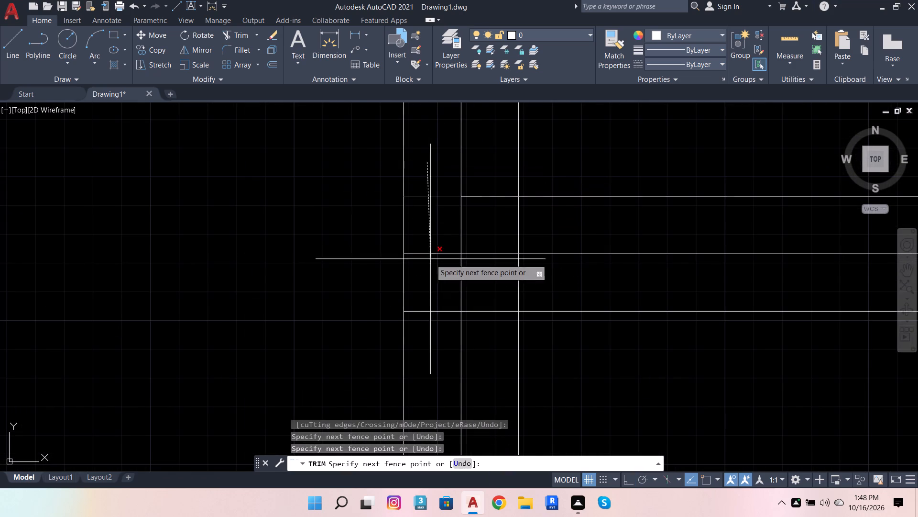
{"action": "left_click_drag", "start_coordinate": [435, 341], "coordinate": [429, 323]}
{"action": "left_click", "coordinate": [481, 248]}
{"action": "scroll", "coordinate": [411, 322], "scroll_direction": "down", "scroll_amount": 1}
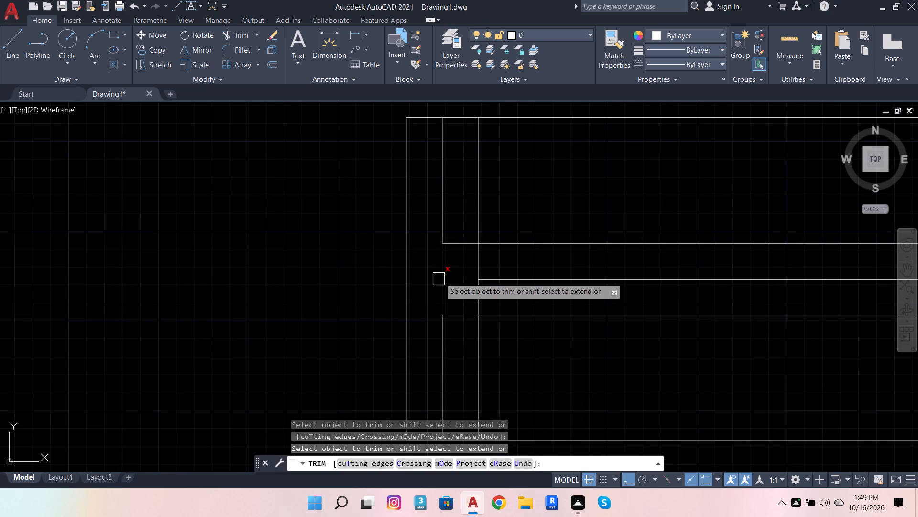
{"action": "left_click", "coordinate": [466, 212]}
{"action": "left_click", "coordinate": [515, 211]}
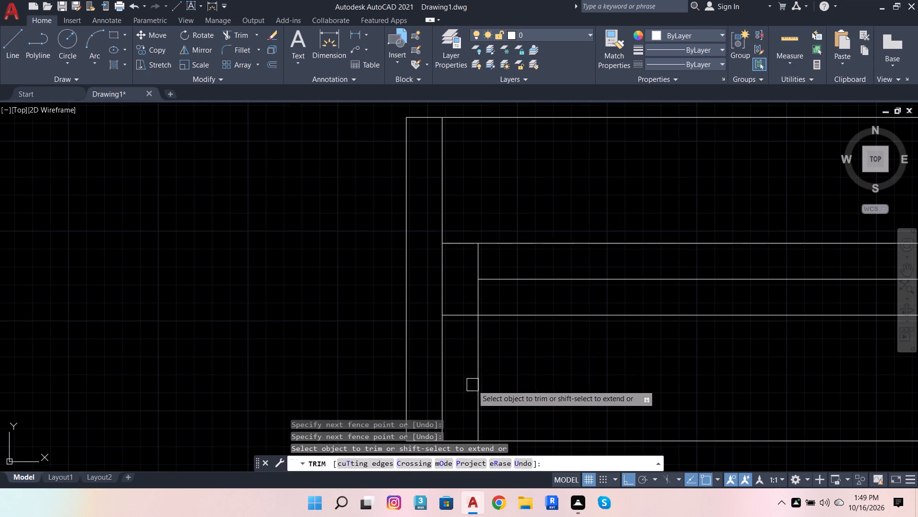
{"action": "left_click", "coordinate": [472, 385]}
{"action": "scroll", "coordinate": [128, 203], "scroll_direction": "down", "scroll_amount": 4}
{"action": "key", "text": "Escape"}
{"action": "key", "text": "Escape"}
{"action": "key", "text": "Escape"}
{"action": "key", "text": "Escape"}
{"action": "key", "text": "Escape"}
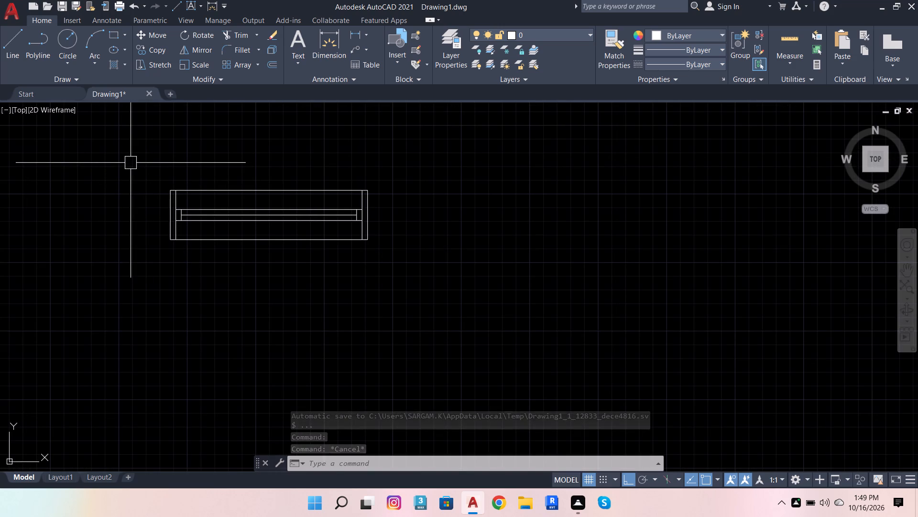
{"action": "key", "text": "Escape"}
Convert all the lines of the 3' window symbol into a block named DSFGHJ.
{"action": "left_click", "coordinate": [142, 155]}
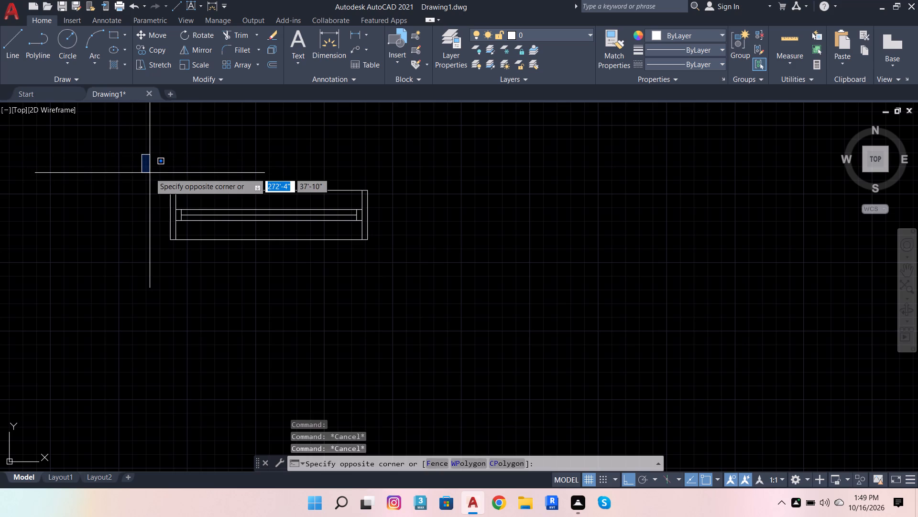
{"action": "left_click", "coordinate": [615, 304]}
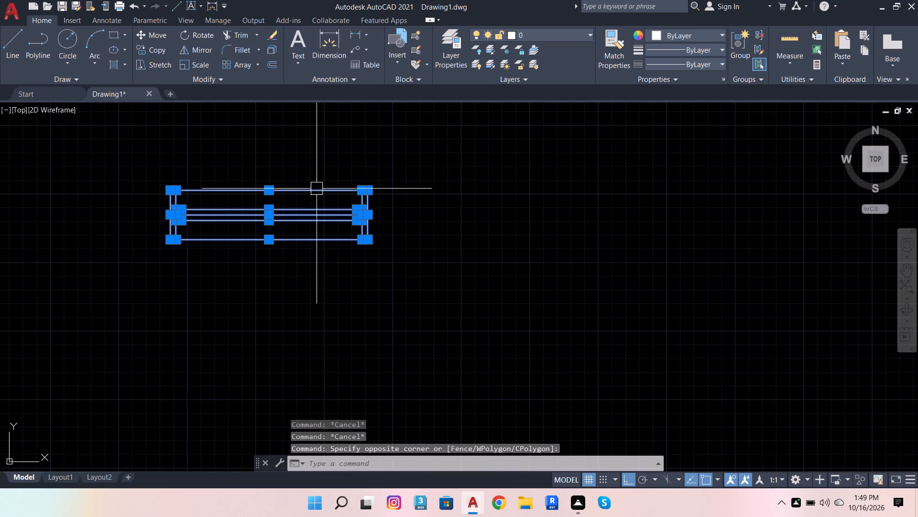
{"action": "key", "text": "b"}
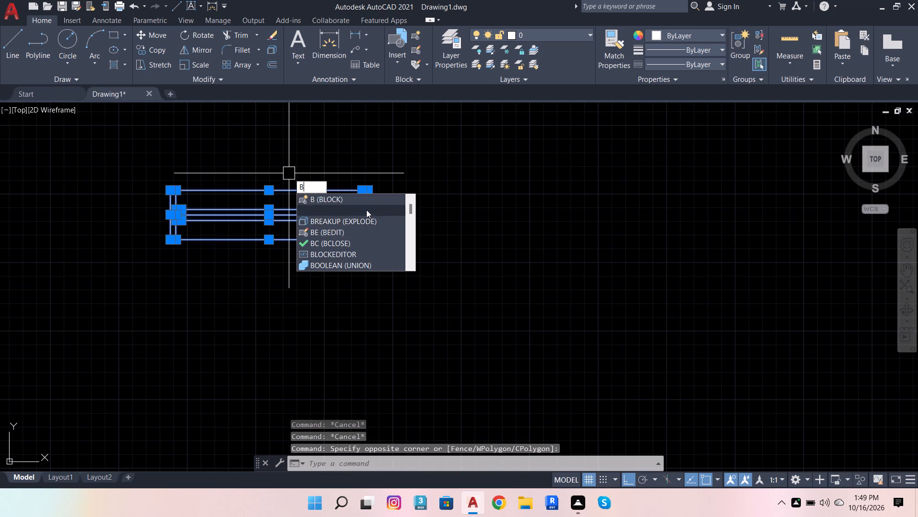
{"action": "left_click", "coordinate": [369, 201]}
{"action": "type", "text": "DSFGH"}
{"action": "key", "text": "j"}
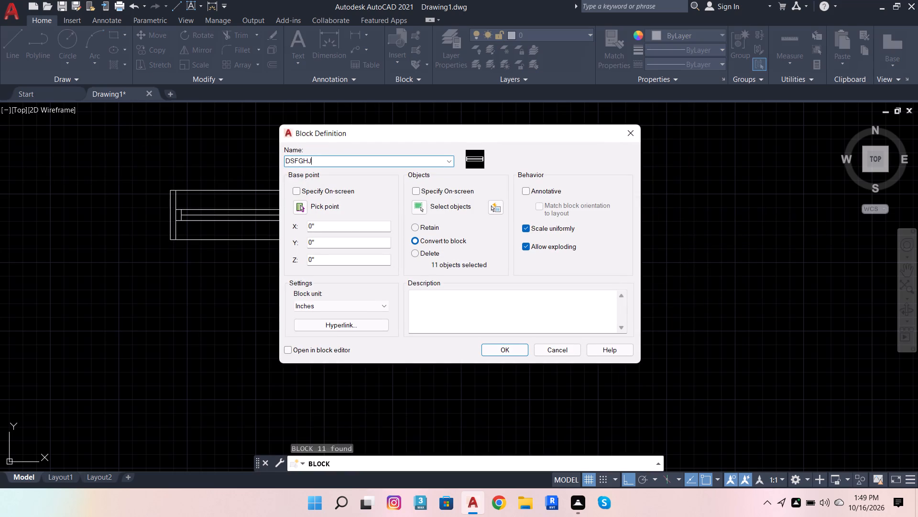
{"action": "key", "text": "Return"}
Rotate the 3' window block 90° clockwise about its lower-right corner so it stands vertical.
{"action": "left_click", "coordinate": [367, 213]}
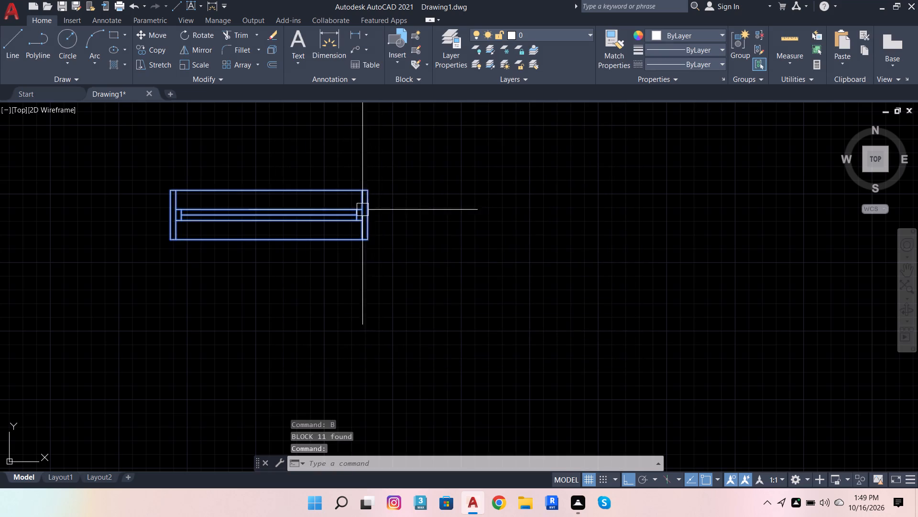
{"action": "scroll", "coordinate": [391, 237], "scroll_direction": "down", "scroll_amount": 3}
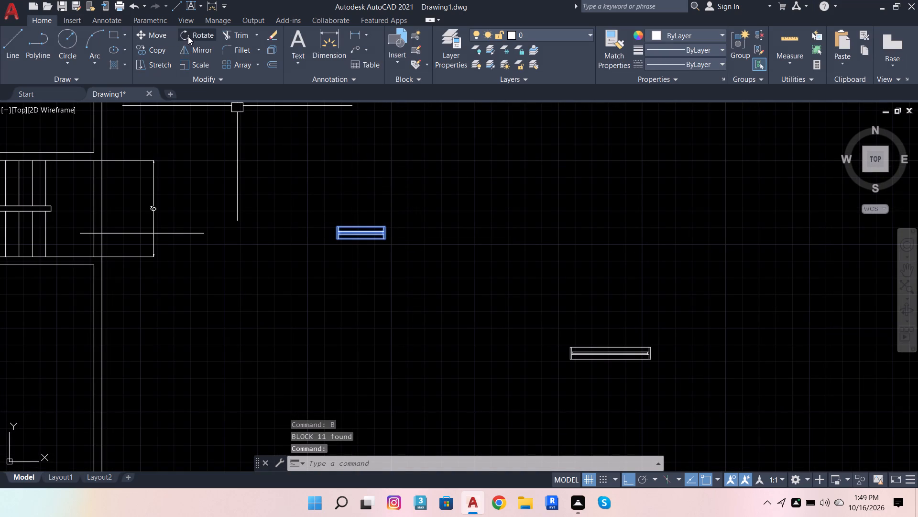
{"action": "left_click", "coordinate": [188, 36]}
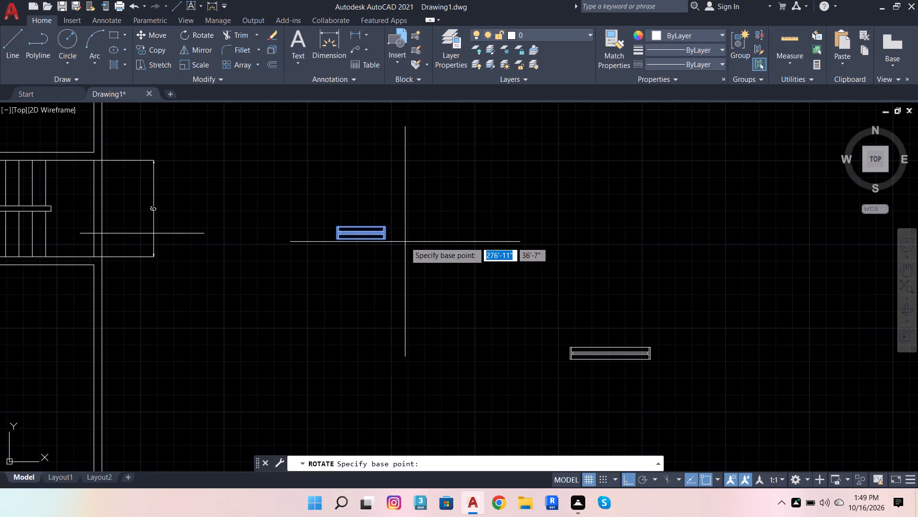
{"action": "left_click", "coordinate": [388, 243]}
{"action": "left_click", "coordinate": [411, 300]}
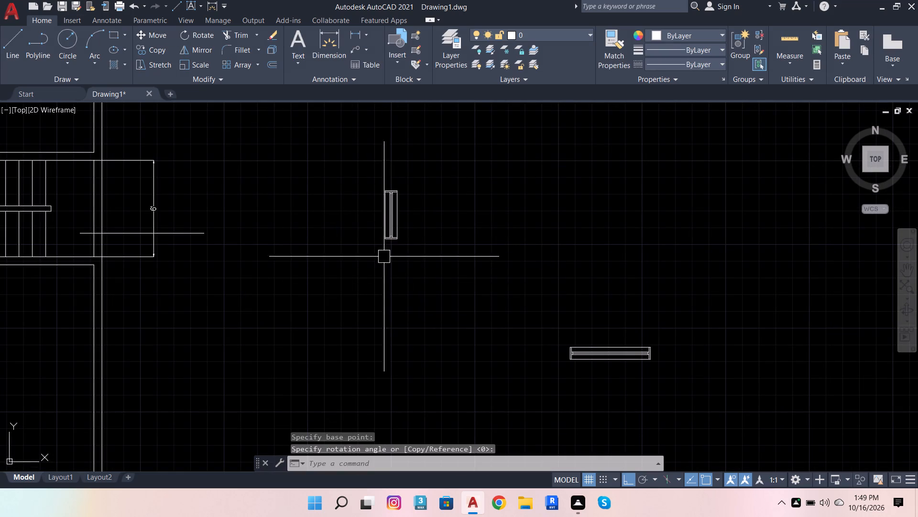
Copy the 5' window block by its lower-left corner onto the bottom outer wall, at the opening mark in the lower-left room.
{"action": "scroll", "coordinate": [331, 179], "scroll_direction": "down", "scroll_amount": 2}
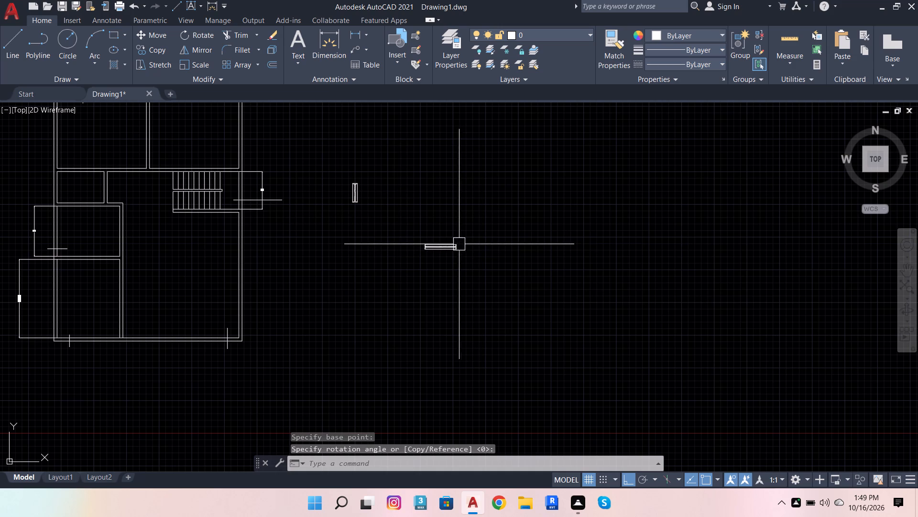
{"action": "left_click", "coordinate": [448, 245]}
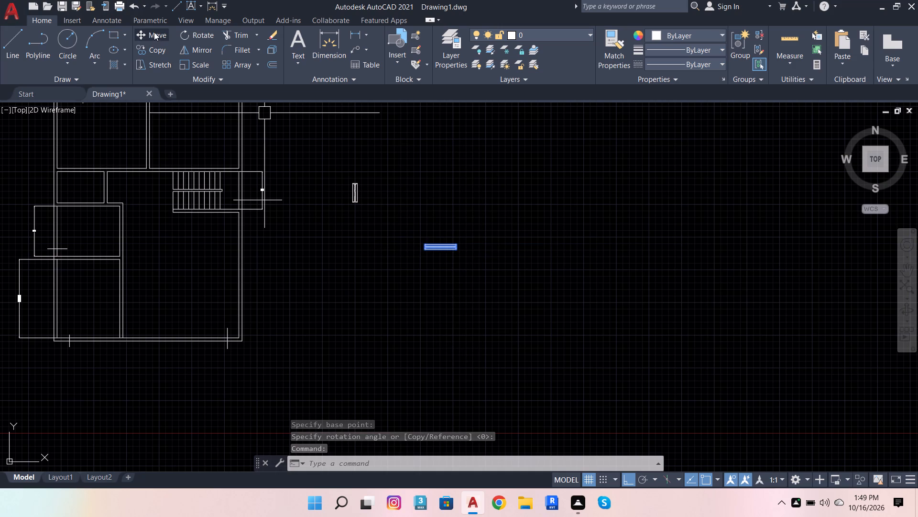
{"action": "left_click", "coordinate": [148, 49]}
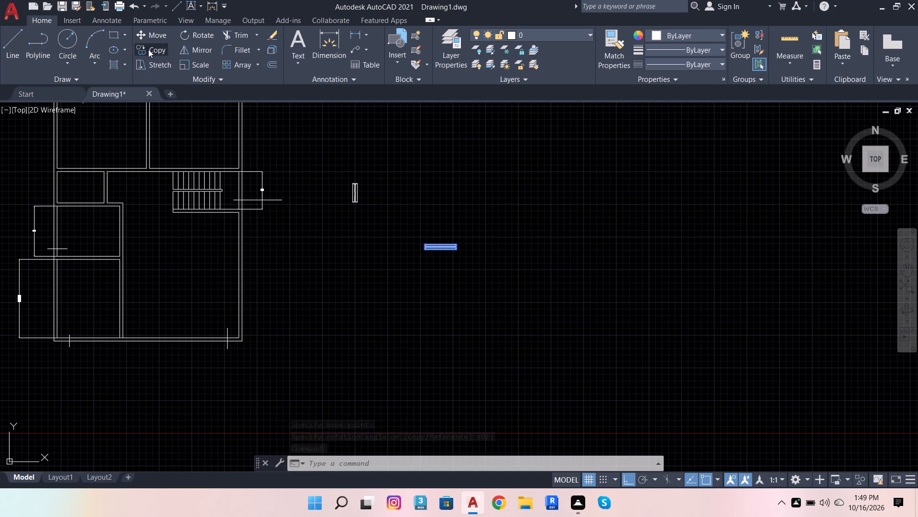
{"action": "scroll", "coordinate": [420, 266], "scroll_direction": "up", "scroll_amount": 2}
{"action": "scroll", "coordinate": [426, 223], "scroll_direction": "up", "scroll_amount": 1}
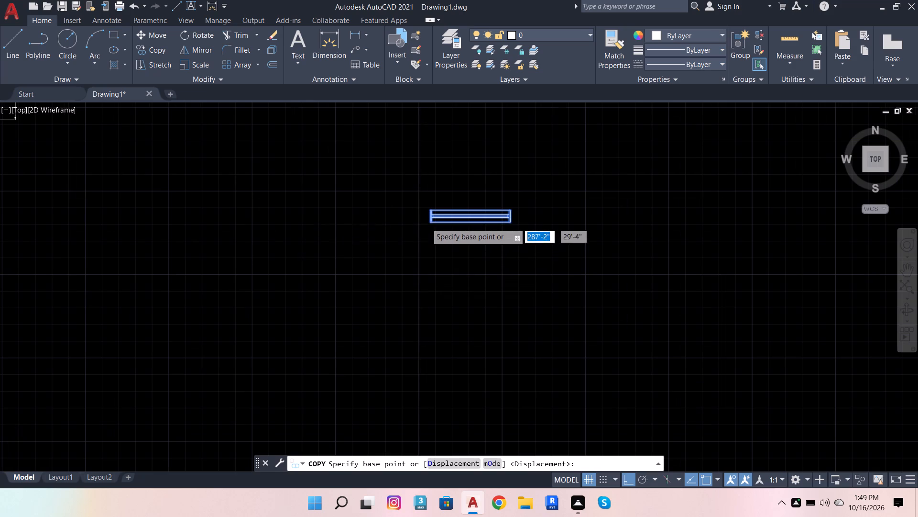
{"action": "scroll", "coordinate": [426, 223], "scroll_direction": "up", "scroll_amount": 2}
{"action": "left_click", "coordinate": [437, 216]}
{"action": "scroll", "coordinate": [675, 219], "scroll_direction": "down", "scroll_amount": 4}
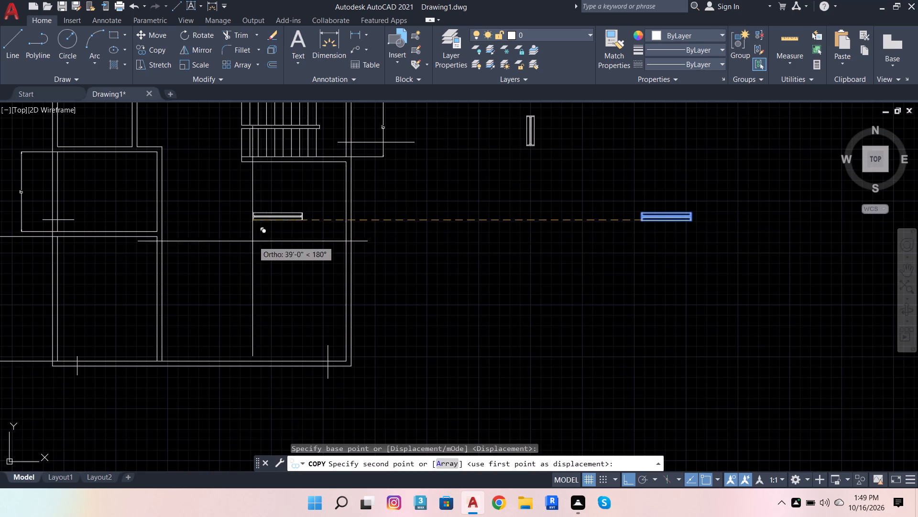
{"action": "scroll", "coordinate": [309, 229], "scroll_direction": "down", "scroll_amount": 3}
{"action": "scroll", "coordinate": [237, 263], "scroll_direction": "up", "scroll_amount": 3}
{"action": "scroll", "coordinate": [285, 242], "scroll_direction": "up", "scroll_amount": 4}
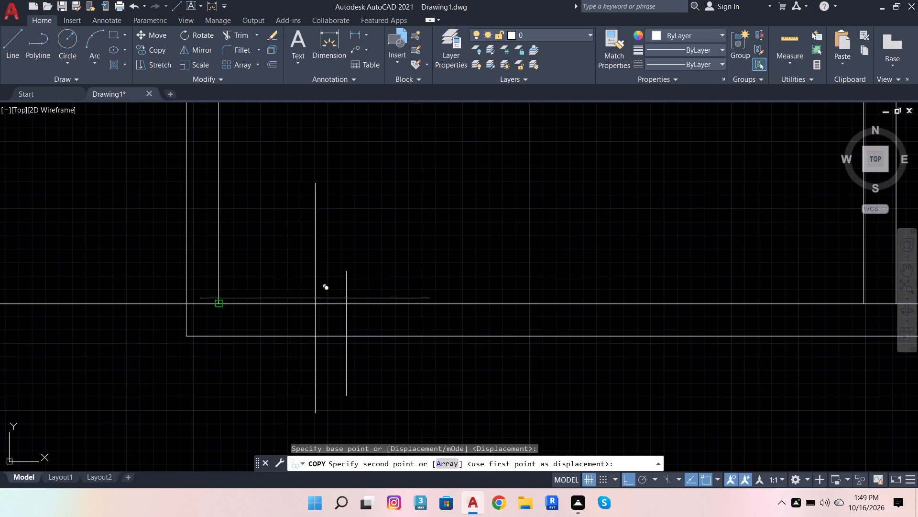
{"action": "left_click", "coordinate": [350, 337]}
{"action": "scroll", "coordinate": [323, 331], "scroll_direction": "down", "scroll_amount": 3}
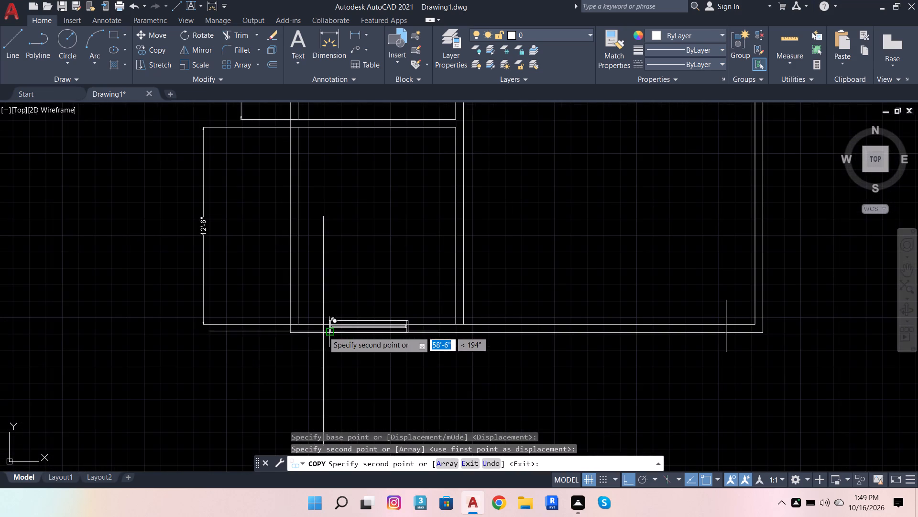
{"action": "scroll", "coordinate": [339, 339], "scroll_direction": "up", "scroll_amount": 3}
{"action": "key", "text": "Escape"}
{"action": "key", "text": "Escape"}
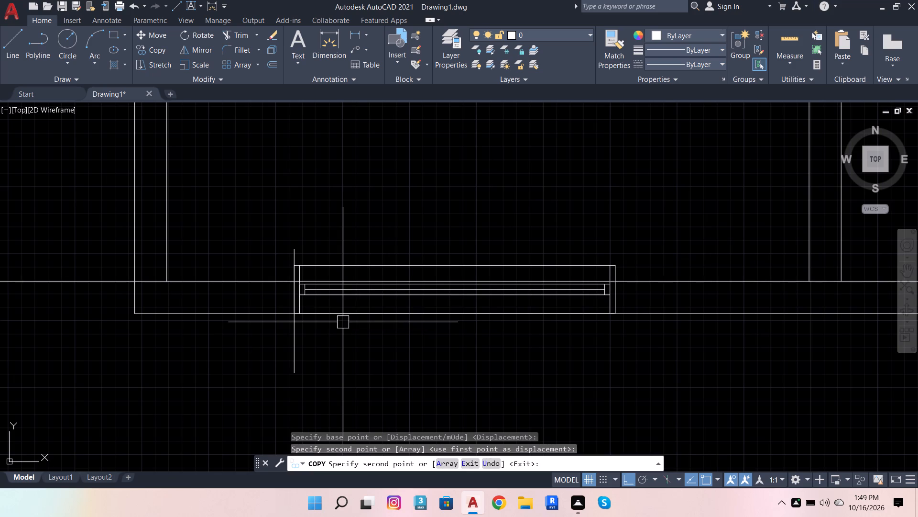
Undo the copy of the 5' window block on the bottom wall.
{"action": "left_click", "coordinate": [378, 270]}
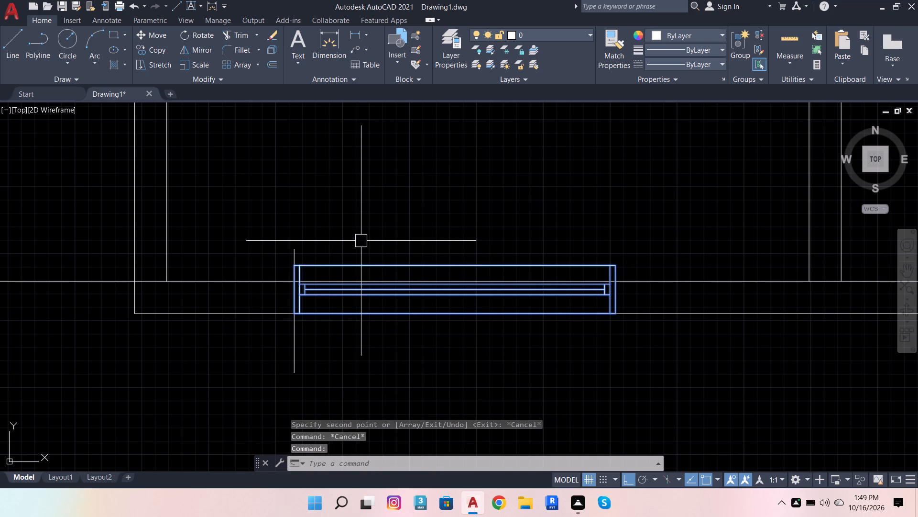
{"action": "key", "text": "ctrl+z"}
Draw a 6" horizontal reference line inward from the left edge of the vertical 3' window block, near its top.
{"action": "scroll", "coordinate": [326, 296], "scroll_direction": "down", "scroll_amount": 1}
{"action": "scroll", "coordinate": [362, 276], "scroll_direction": "up", "scroll_amount": 2}
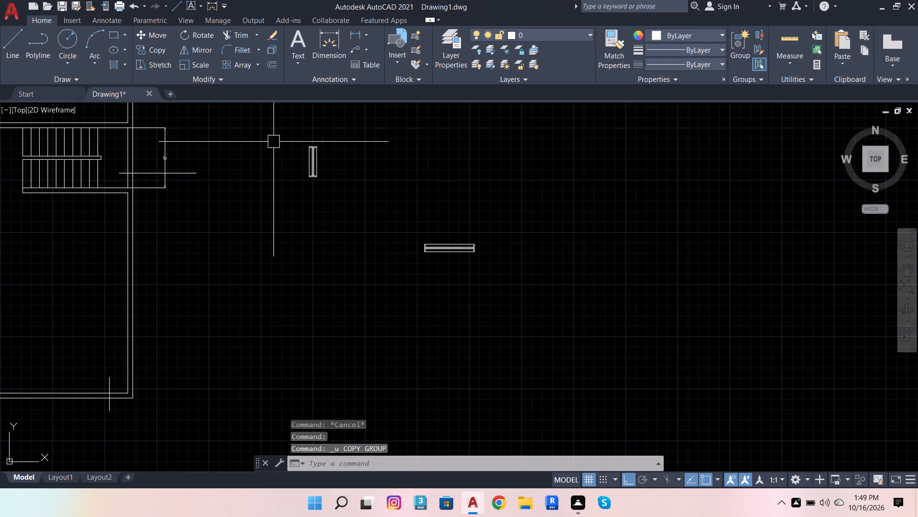
{"action": "scroll", "coordinate": [273, 136], "scroll_direction": "up", "scroll_amount": 2}
{"action": "left_click", "coordinate": [338, 146]}
{"action": "left_click_drag", "start_coordinate": [472, 289], "coordinate": [457, 275]}
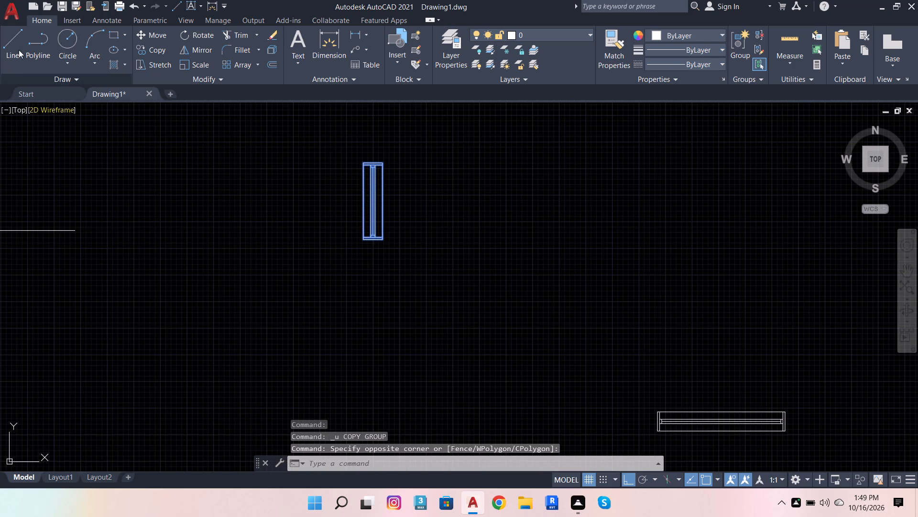
{"action": "left_click", "coordinate": [17, 39]}
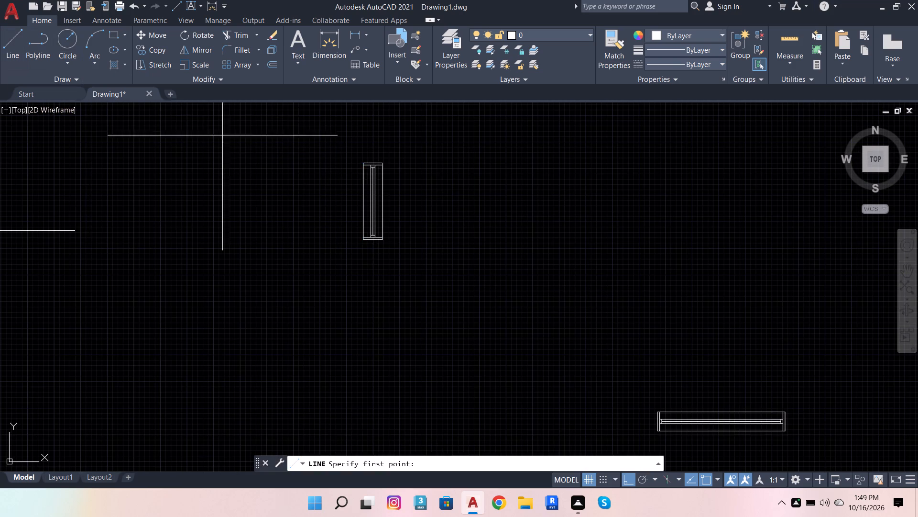
{"action": "scroll", "coordinate": [319, 174], "scroll_direction": "up", "scroll_amount": 3}
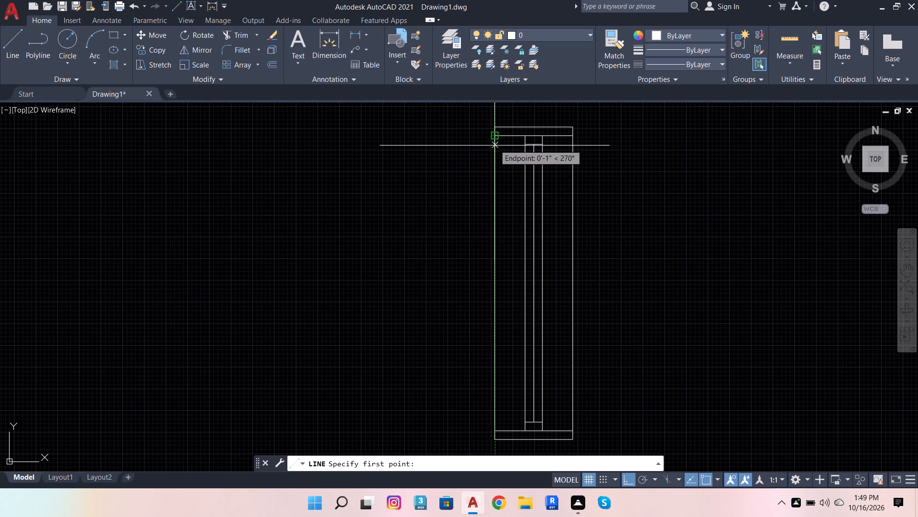
{"action": "left_click", "coordinate": [496, 153]}
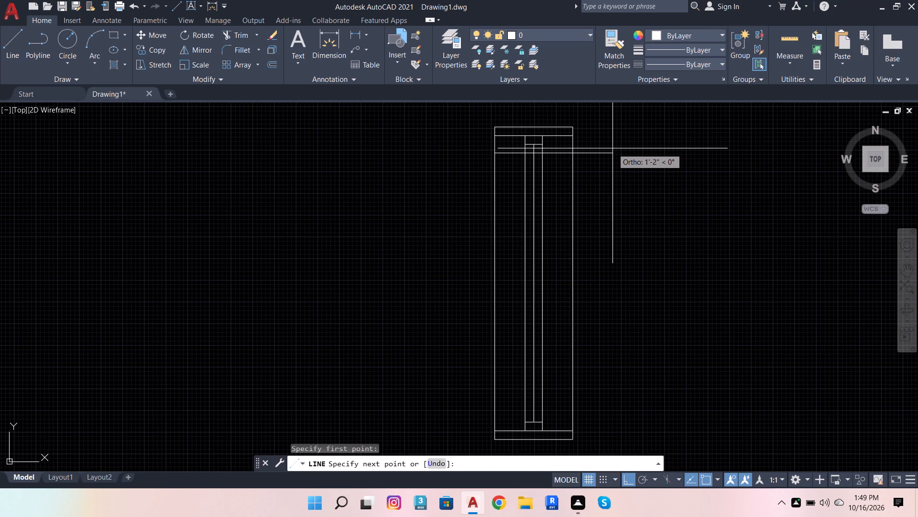
{"action": "key", "text": "6"}
{"action": "key", "text": "Return"}
{"action": "key", "text": "space"}
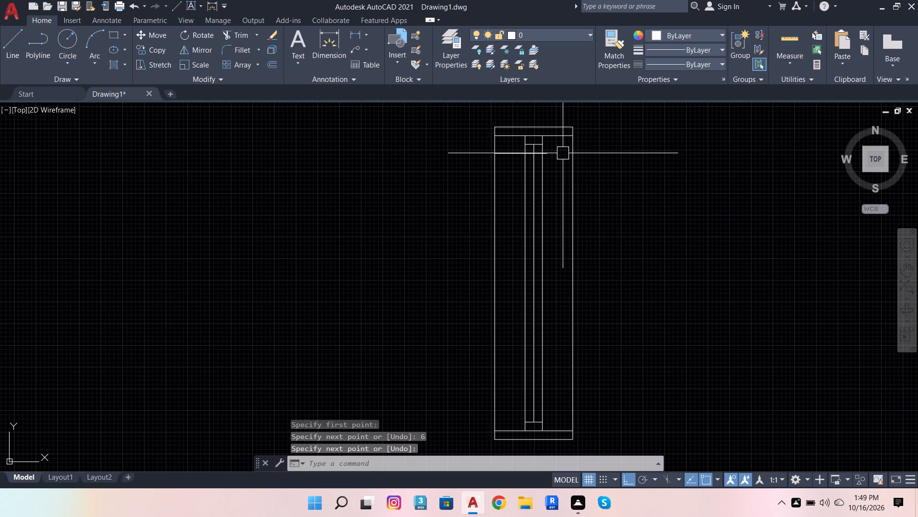
Scale the vertical 3' window block about the reference line's left end until its width matches the 6" line.
{"action": "left_click", "coordinate": [576, 129]}
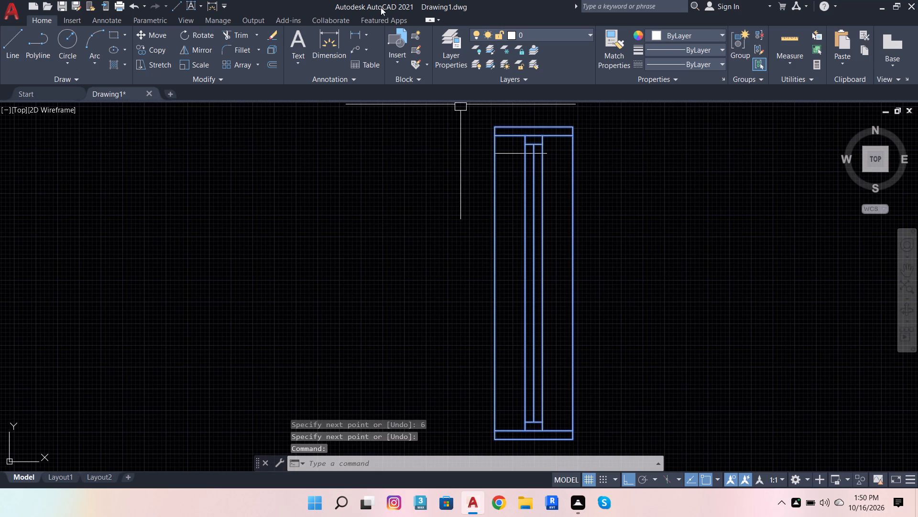
{"action": "left_click", "coordinate": [198, 61]}
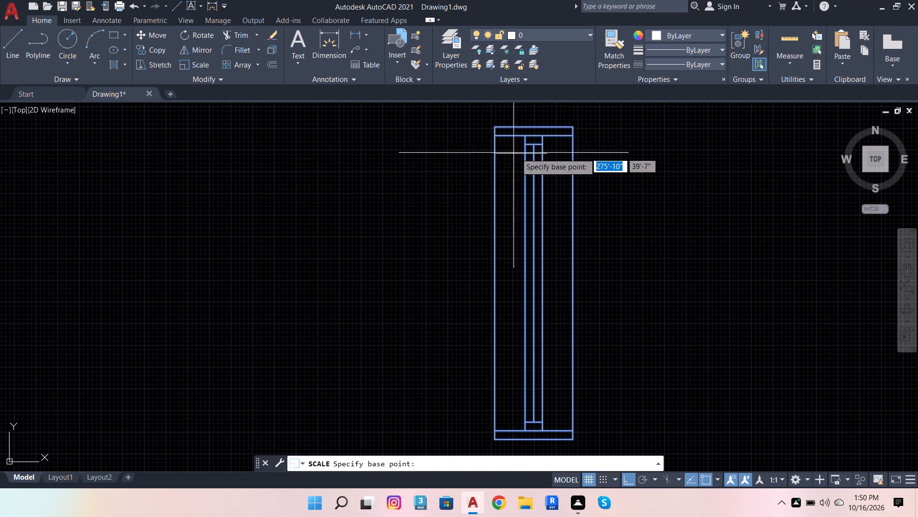
{"action": "left_click", "coordinate": [496, 151]}
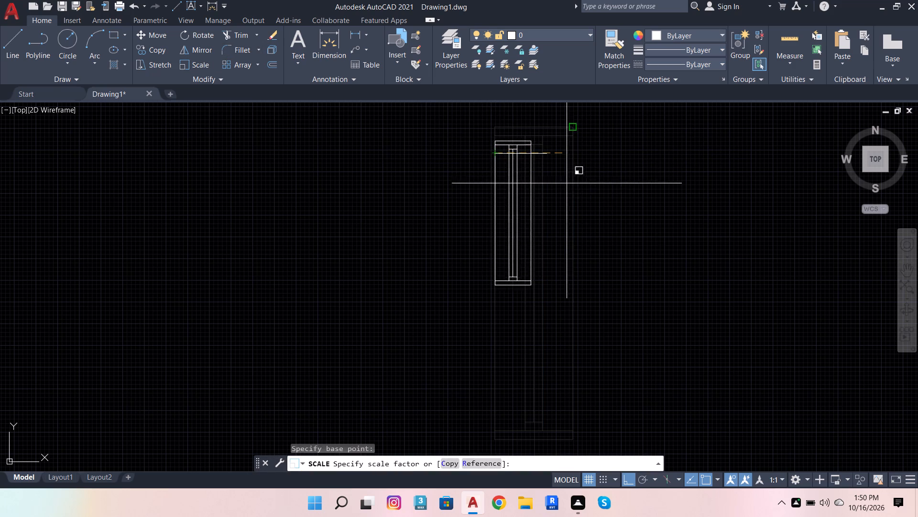
{"action": "scroll", "coordinate": [582, 191], "scroll_direction": "up", "scroll_amount": 1}
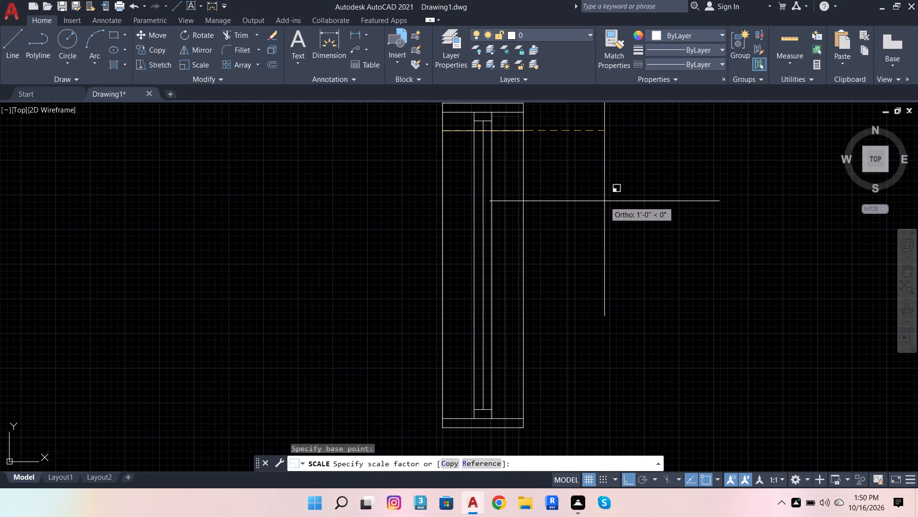
{"action": "left_click", "coordinate": [608, 203]}
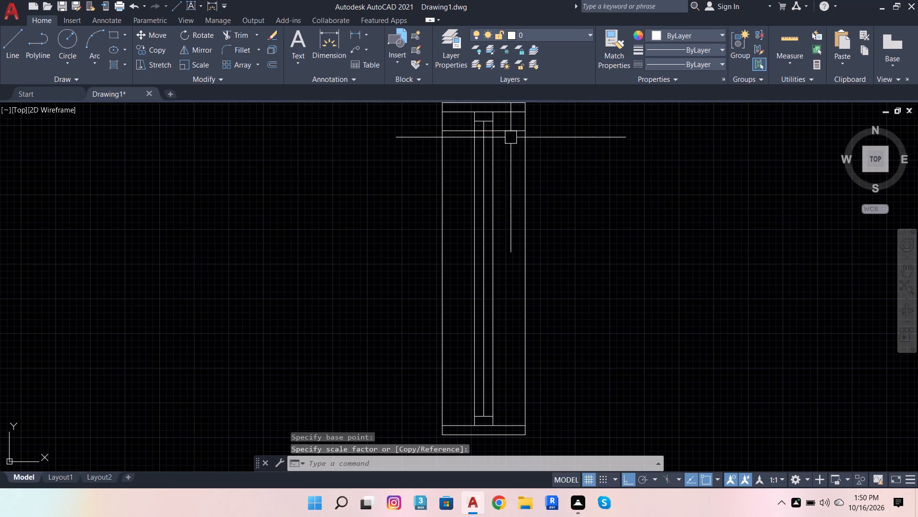
Delete the 6" reference line from the vertical window block.
{"action": "left_click", "coordinate": [513, 131]}
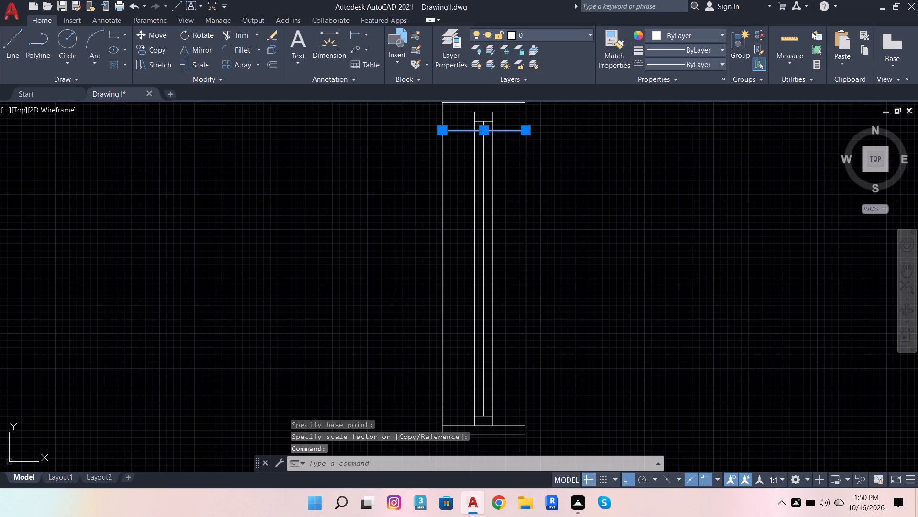
{"action": "key", "text": "Delete"}
Dimension the length of the vertical window block, placing the dimension to the right of the block.
{"action": "left_click", "coordinate": [321, 44]}
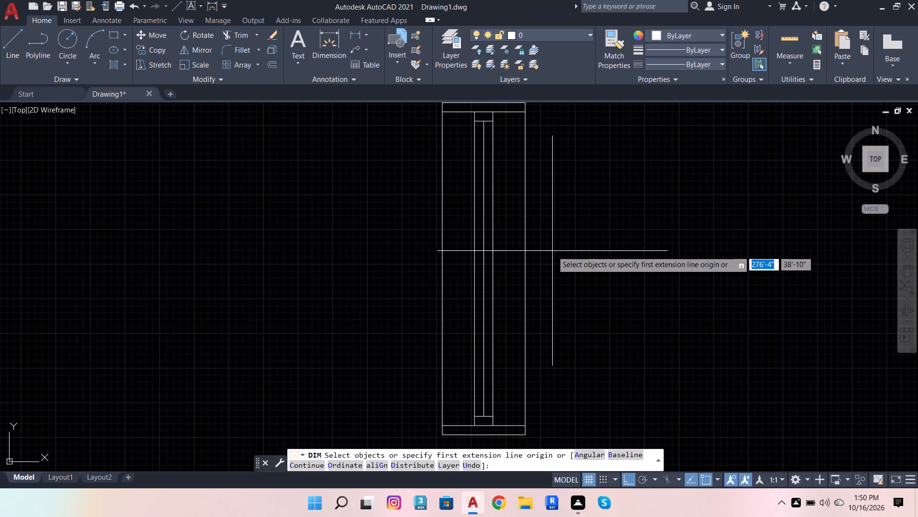
{"action": "left_click", "coordinate": [531, 239]}
{"action": "left_click", "coordinate": [580, 233]}
{"action": "scroll", "coordinate": [479, 203], "scroll_direction": "down", "scroll_amount": 4}
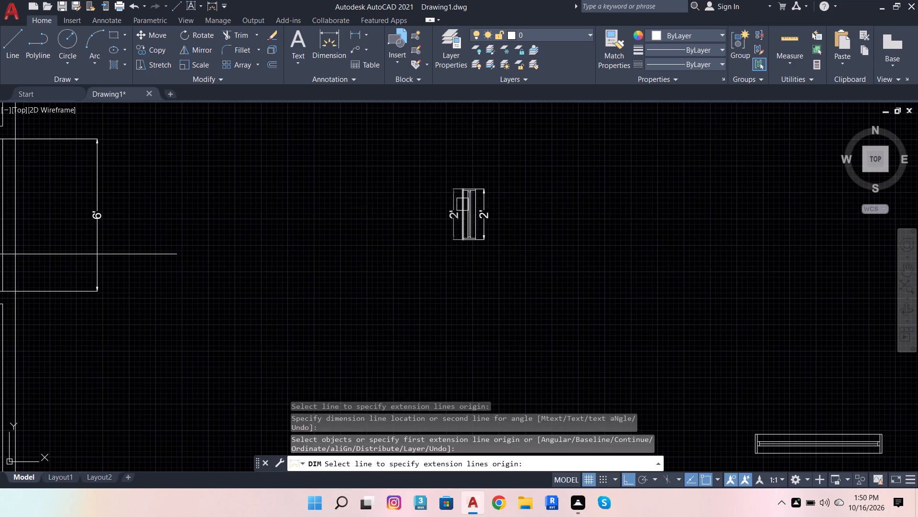
{"action": "scroll", "coordinate": [426, 244], "scroll_direction": "down", "scroll_amount": 2}
{"action": "scroll", "coordinate": [430, 247], "scroll_direction": "up", "scroll_amount": 1}
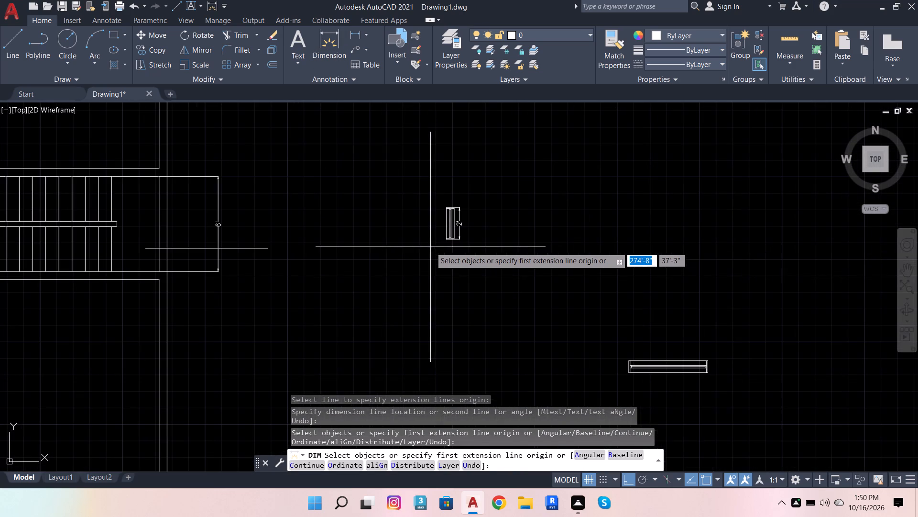
{"action": "key", "text": "Escape"}
{"action": "key", "text": "Escape"}
{"action": "key", "text": "Escape"}
{"action": "key", "text": "Escape"}
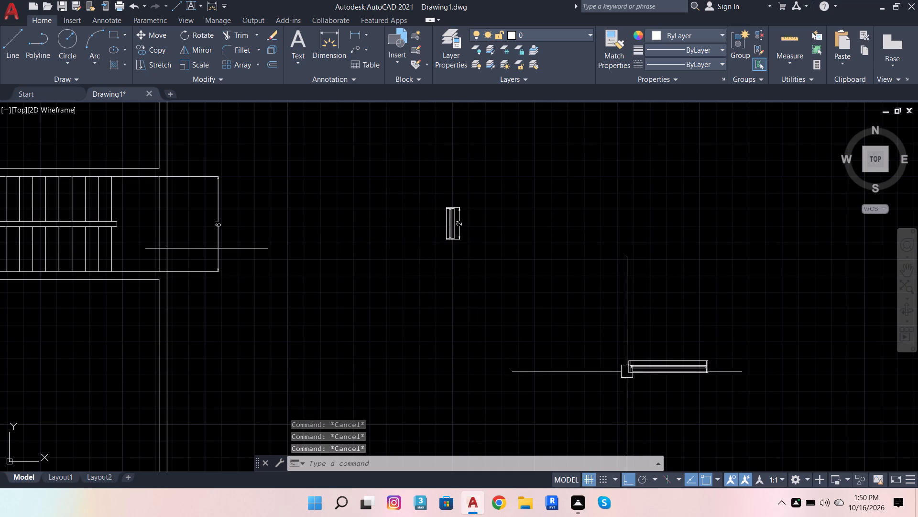
Draw a 6" vertical reference line upward from the bottom edge of the horizontal 5' window block, near its left end.
{"action": "scroll", "coordinate": [675, 408], "scroll_direction": "up", "scroll_amount": 3}
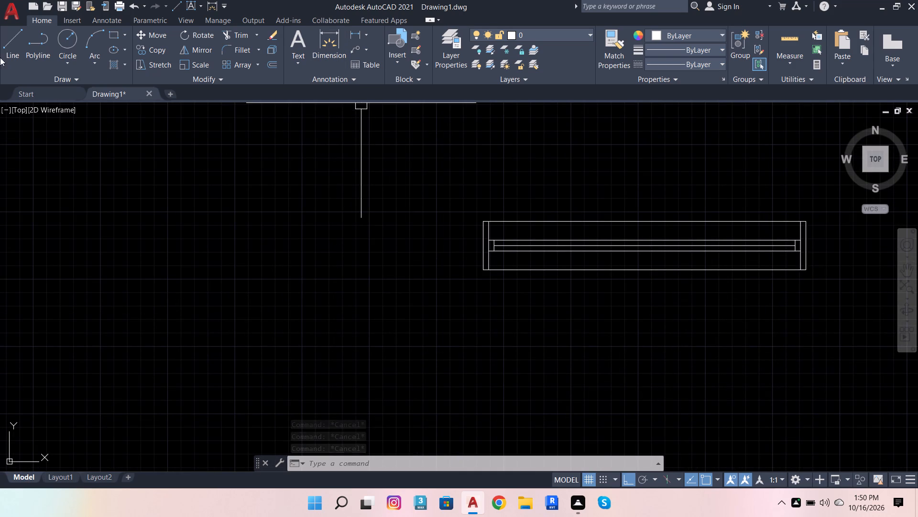
{"action": "left_click", "coordinate": [7, 45]}
{"action": "scroll", "coordinate": [527, 264], "scroll_direction": "up", "scroll_amount": 2}
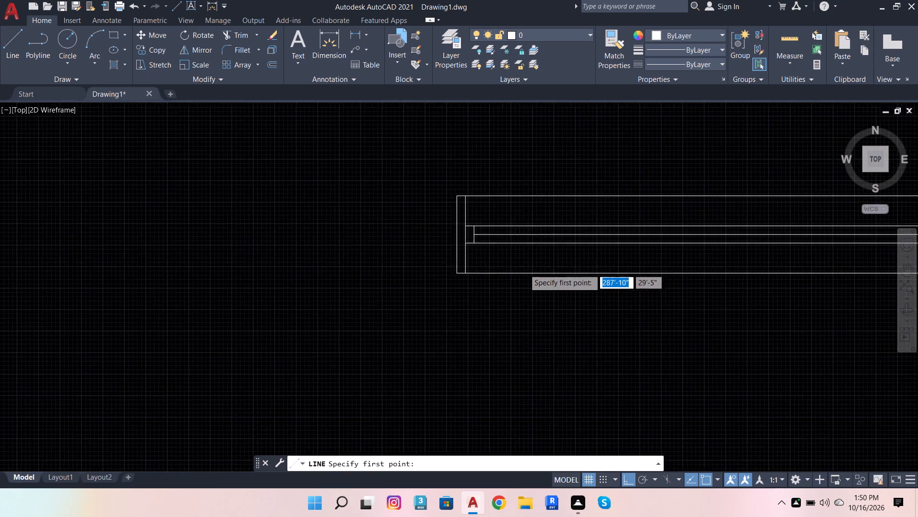
{"action": "scroll", "coordinate": [522, 271], "scroll_direction": "up", "scroll_amount": 1}
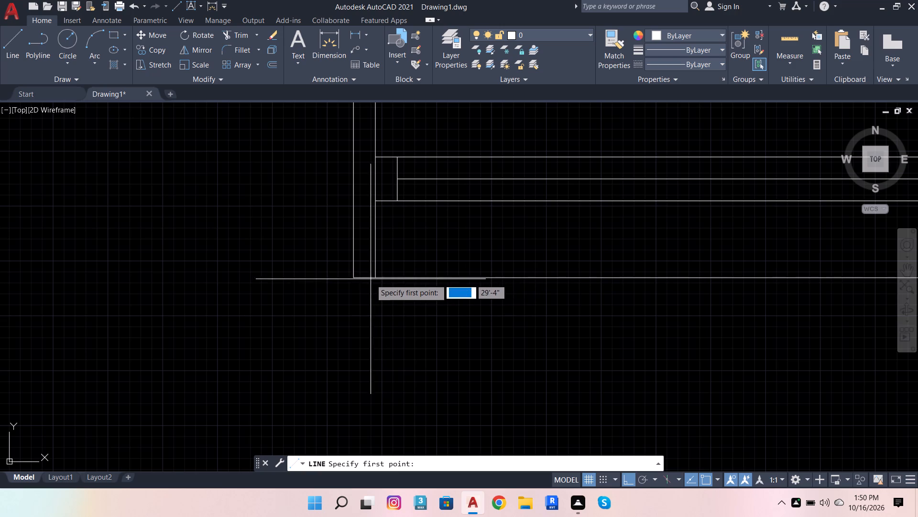
{"action": "left_click", "coordinate": [450, 280]}
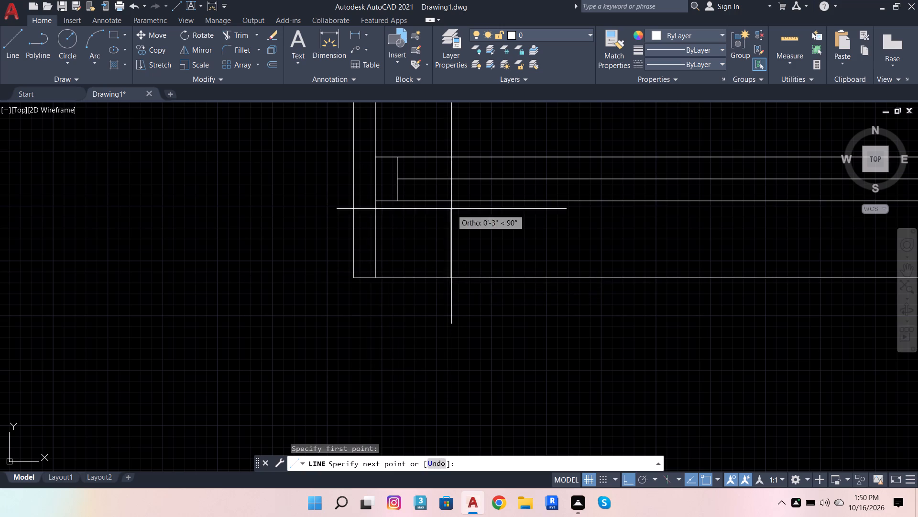
{"action": "scroll", "coordinate": [489, 337], "scroll_direction": "down", "scroll_amount": 3}
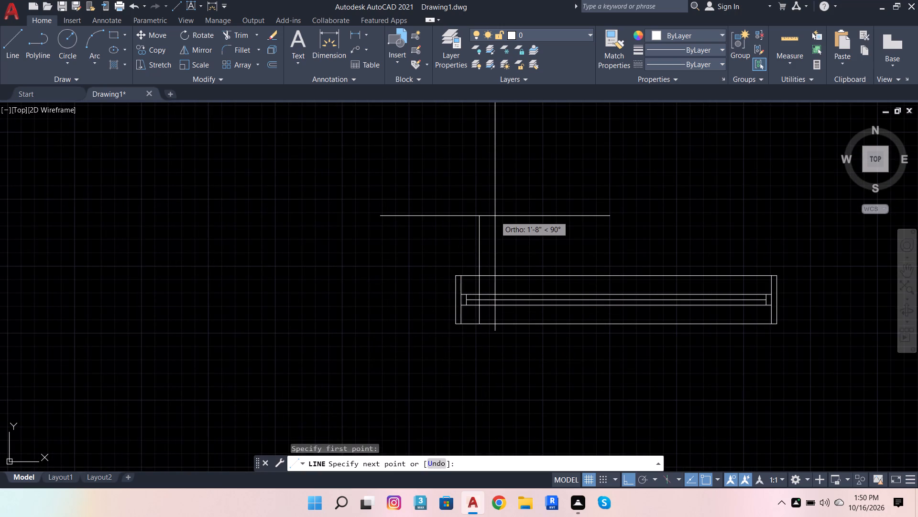
{"action": "key", "text": "6"}
{"action": "key", "text": "Return"}
{"action": "key", "text": "Escape"}
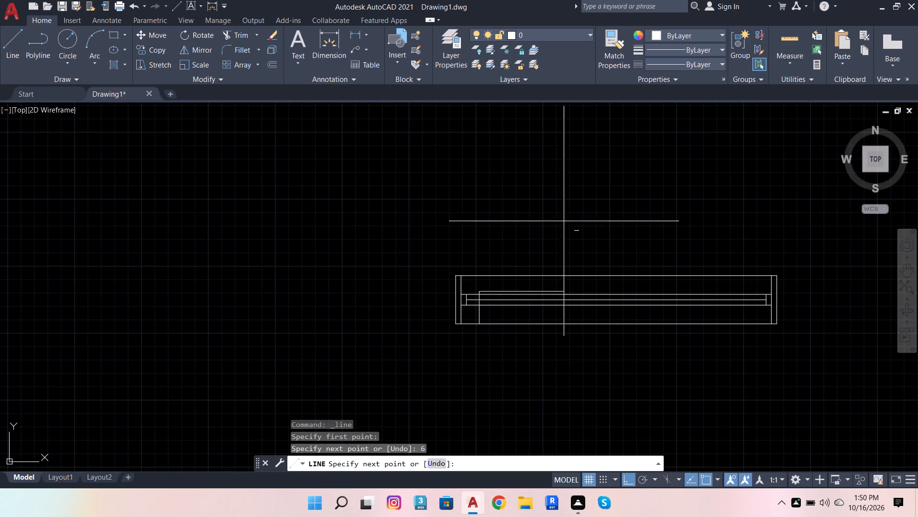
Scale the horizontal 5' window block about the reference line's lower end until its depth matches the 6" line.
{"action": "left_click", "coordinate": [529, 276]}
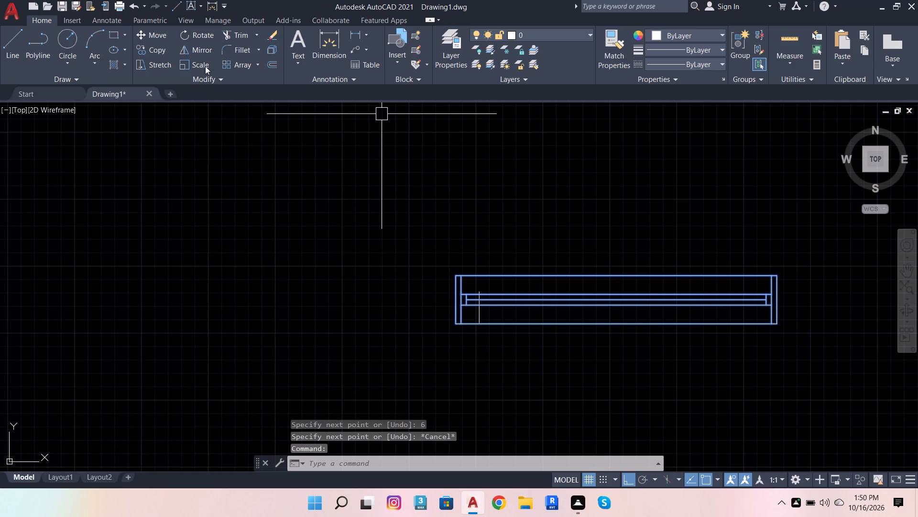
{"action": "left_click", "coordinate": [200, 67]}
{"action": "scroll", "coordinate": [486, 318], "scroll_direction": "up", "scroll_amount": 2}
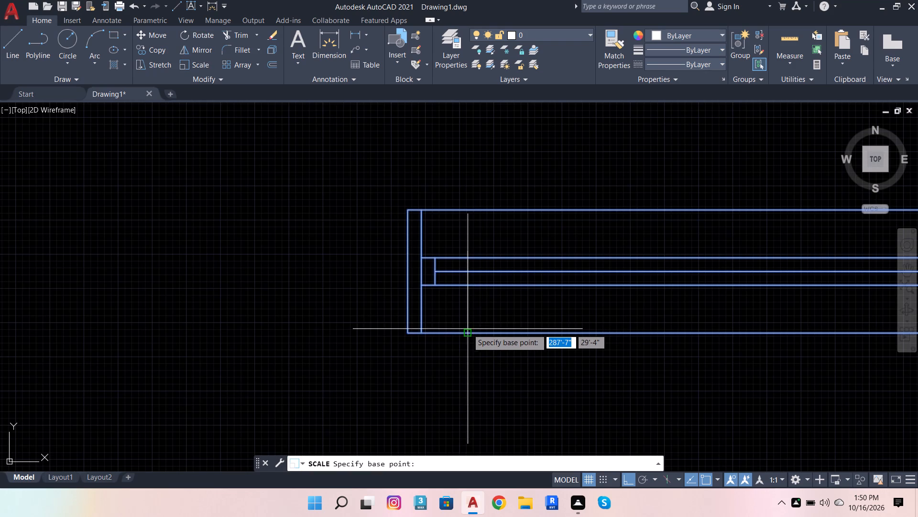
{"action": "left_click", "coordinate": [468, 331]}
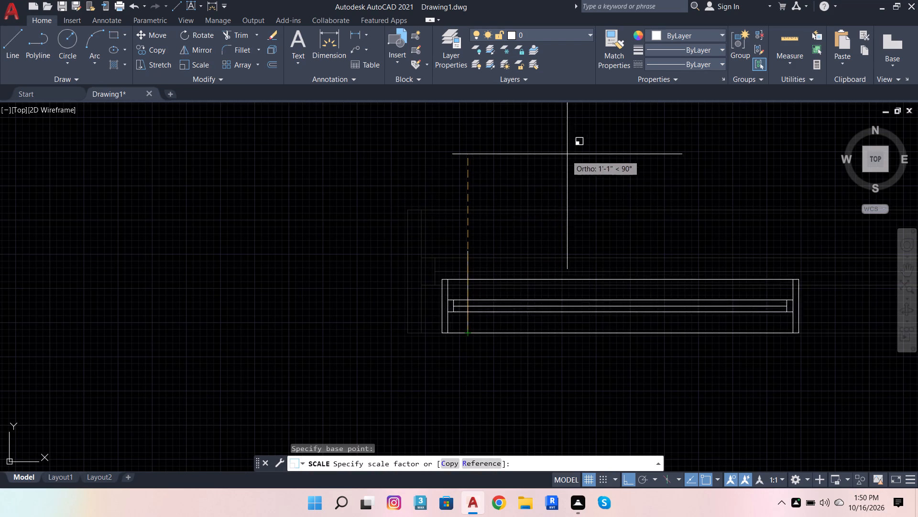
{"action": "scroll", "coordinate": [500, 222], "scroll_direction": "down", "scroll_amount": 1}
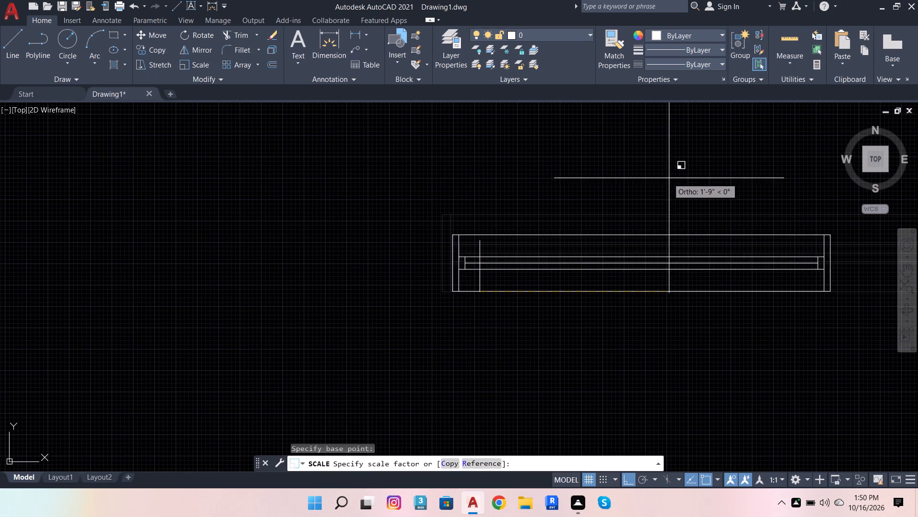
{"action": "left_click", "coordinate": [649, 216]}
{"action": "scroll", "coordinate": [481, 285], "scroll_direction": "up", "scroll_amount": 1}
{"action": "left_click", "coordinate": [490, 274]}
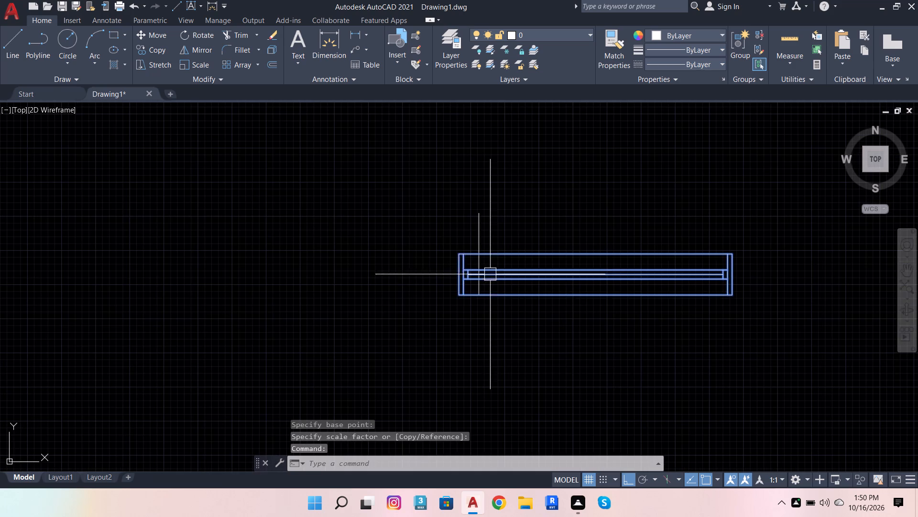
{"action": "left_click", "coordinate": [183, 67]}
{"action": "left_click", "coordinate": [476, 294]}
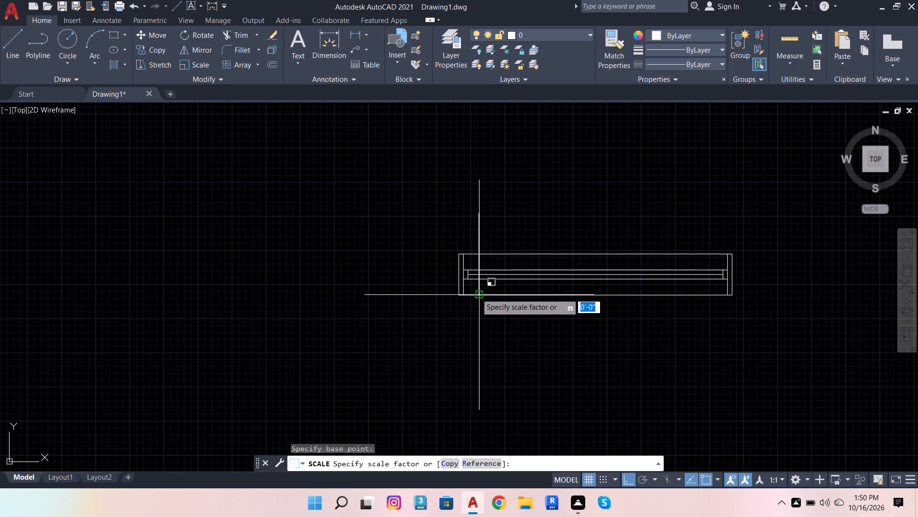
{"action": "scroll", "coordinate": [564, 232], "scroll_direction": "down", "scroll_amount": 5}
{"action": "scroll", "coordinate": [558, 247], "scroll_direction": "up", "scroll_amount": 2}
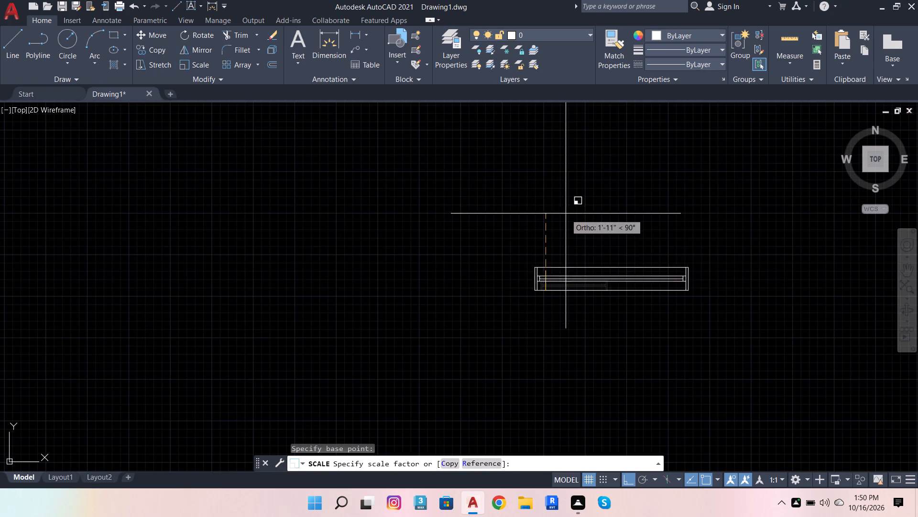
{"action": "scroll", "coordinate": [588, 218], "scroll_direction": "up", "scroll_amount": 3}
{"action": "scroll", "coordinate": [586, 225], "scroll_direction": "down", "scroll_amount": 1}
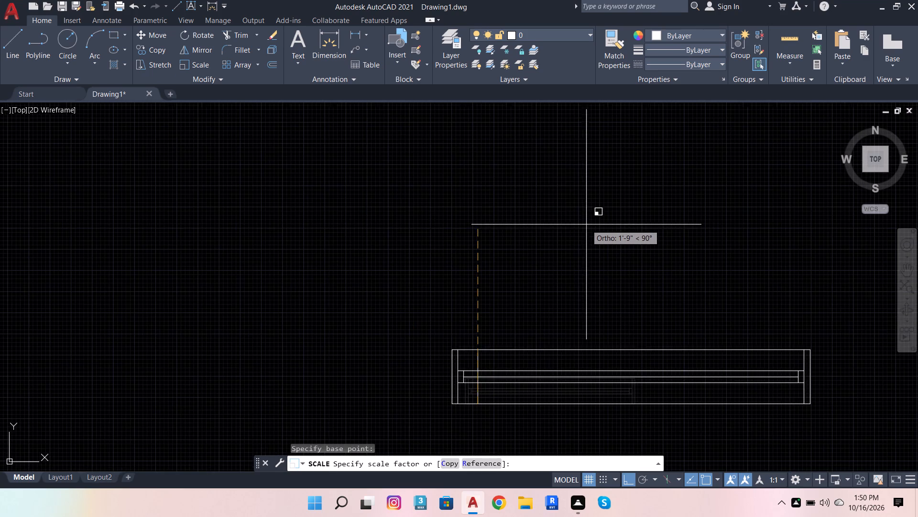
{"action": "left_click", "coordinate": [583, 232]}
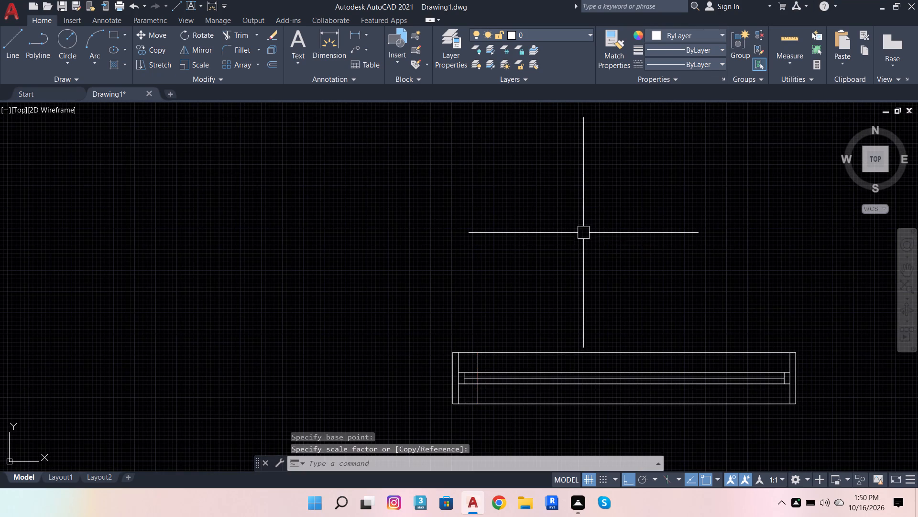
Delete the 6" reference line from the horizontal window block.
{"action": "scroll", "coordinate": [493, 399], "scroll_direction": "up", "scroll_amount": 2}
{"action": "left_click", "coordinate": [460, 300]}
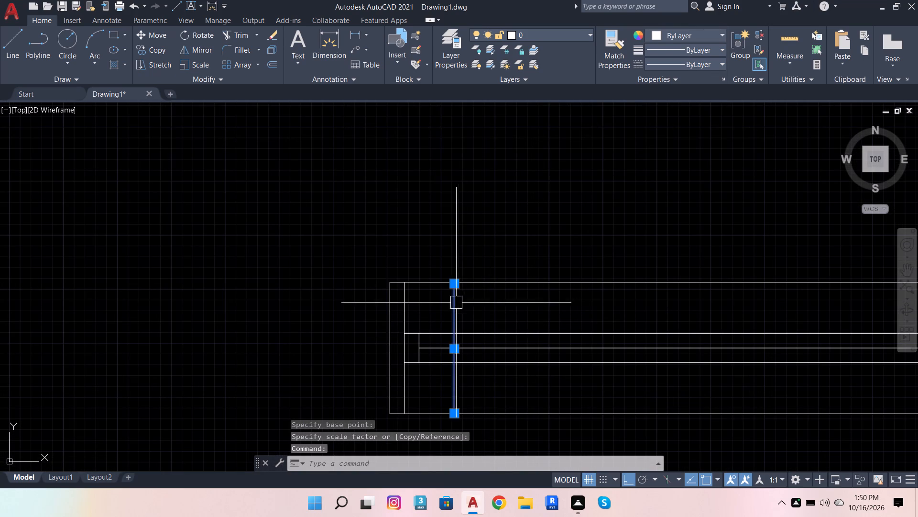
{"action": "key", "text": "shift+Delete"}
Dimension the length of the horizontal window block, placing the dimension above the block.
{"action": "scroll", "coordinate": [455, 254], "scroll_direction": "down", "scroll_amount": 3}
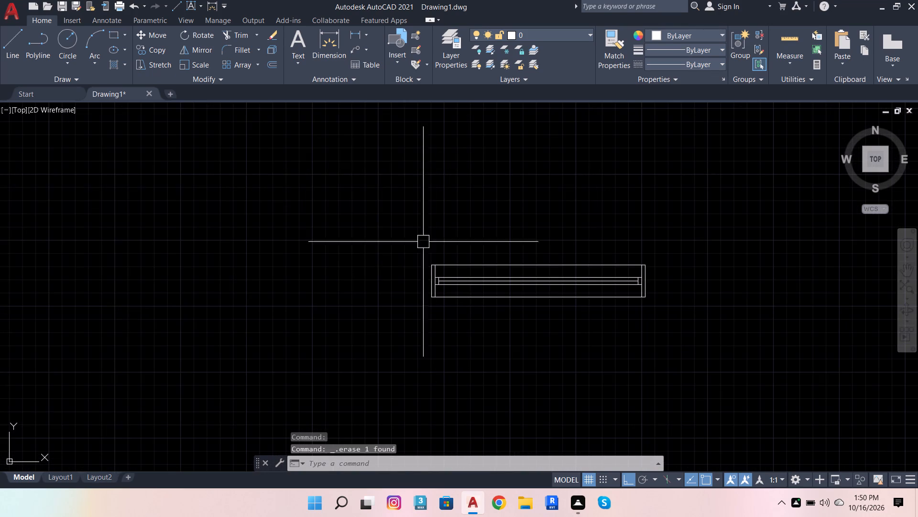
{"action": "left_click", "coordinate": [327, 31]}
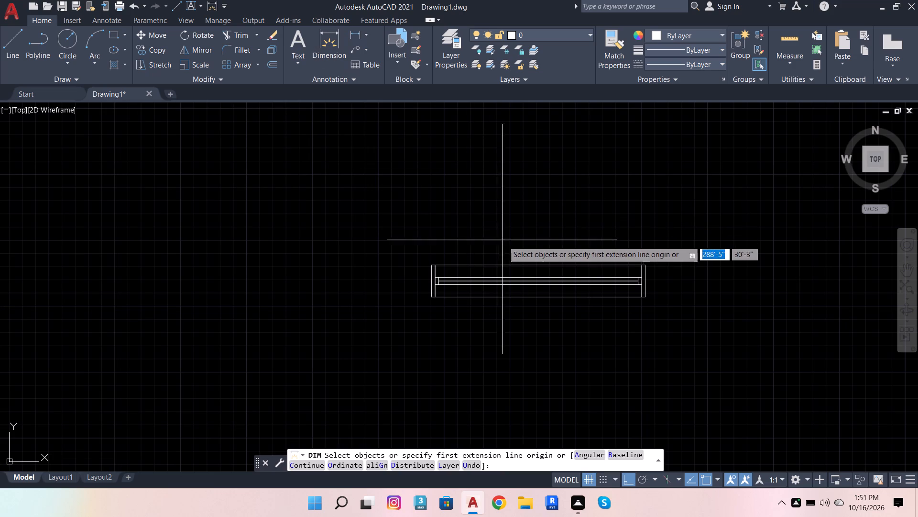
{"action": "left_click", "coordinate": [509, 261]}
{"action": "left_click", "coordinate": [509, 212]}
{"action": "key", "text": "Escape"}
{"action": "key", "text": "Escape"}
{"action": "key", "text": "Escape"}
{"action": "key", "text": "Escape"}
{"action": "key", "text": "Escape"}
{"action": "key", "text": "Escape"}
{"action": "key", "text": "Escape"}
{"action": "key", "text": "Escape"}
{"action": "key", "text": "Escape"}
{"action": "key", "text": "Escape"}
{"action": "key", "text": "Escape"}
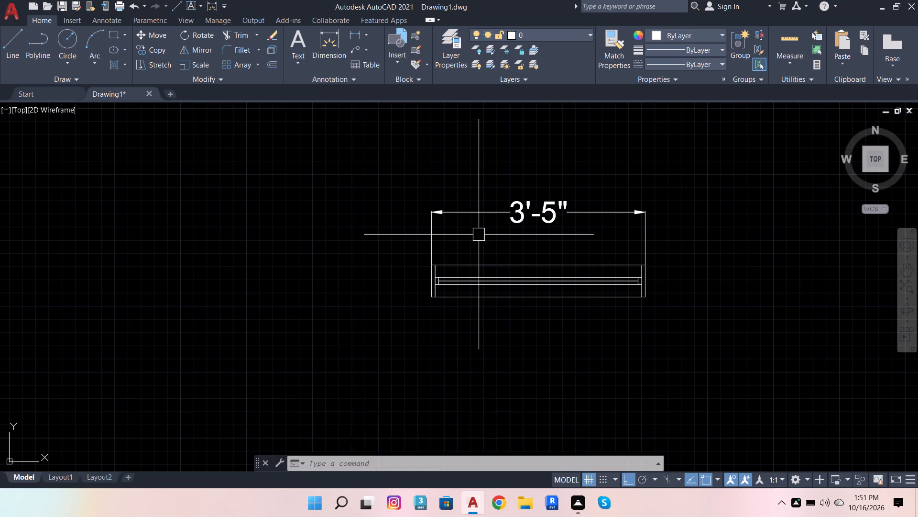
Delete the length dimension above the horizontal window block.
{"action": "left_click", "coordinate": [484, 217]}
{"action": "key", "text": "shift+Delete"}
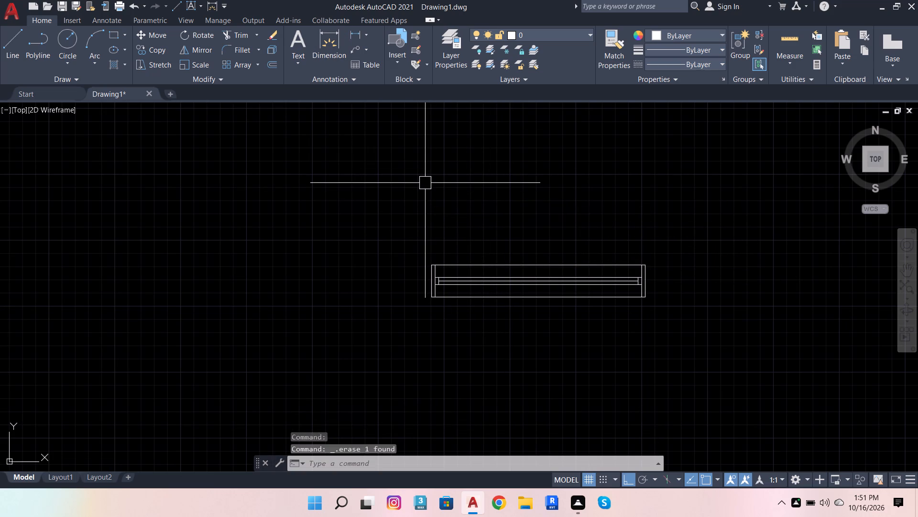
Delete the vertical and horizontal window blocks beside the floor plan, together with the remaining dimension.
{"action": "scroll", "coordinate": [425, 190], "scroll_direction": "down", "scroll_amount": 5}
{"action": "left_click", "coordinate": [334, 119]}
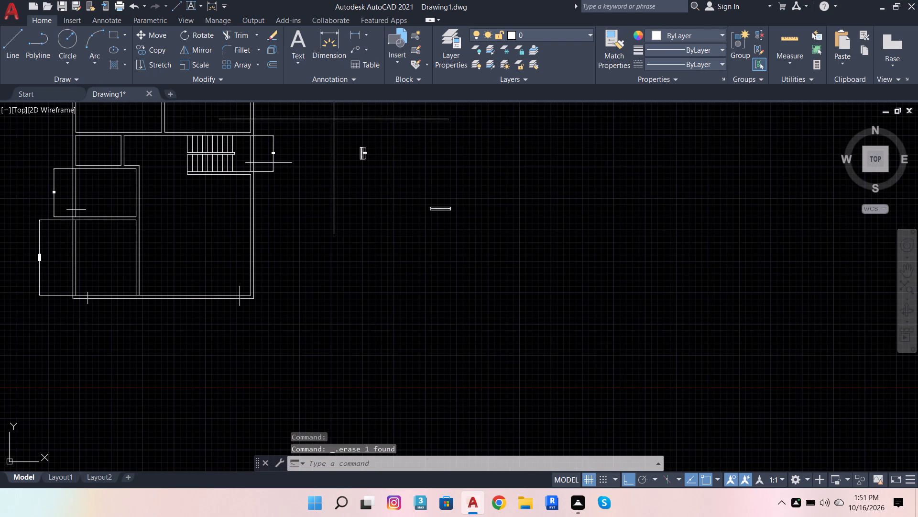
{"action": "left_click", "coordinate": [524, 250]}
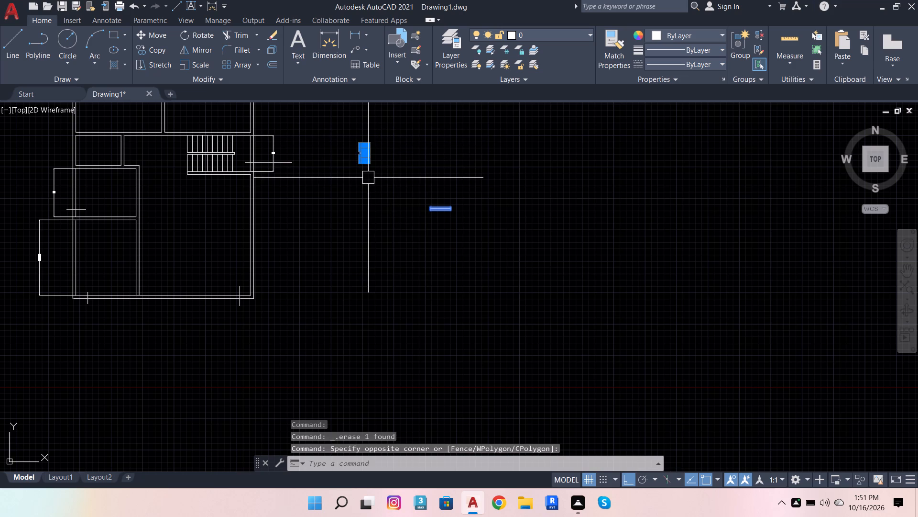
{"action": "key", "text": "shift+Delete"}
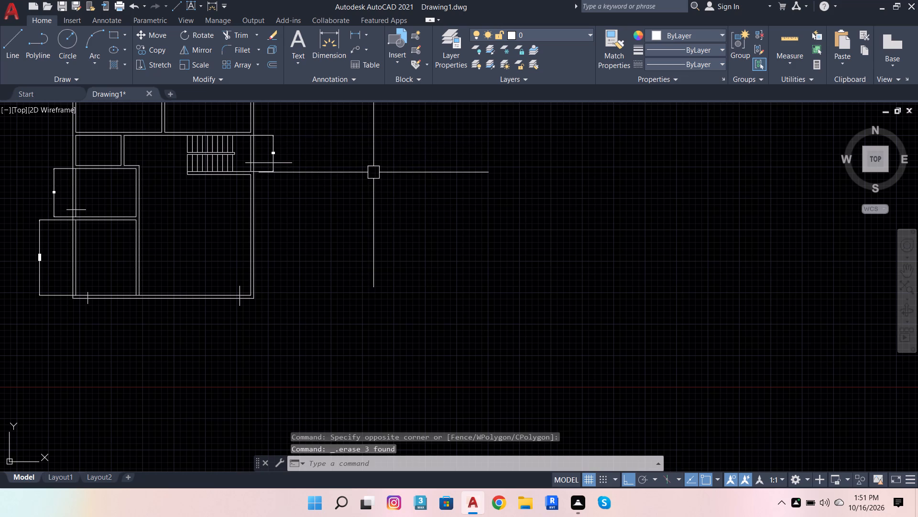
Draw a closed 5' by 6" horizontal rectangle with the Line tool in the empty space east of the floor plan.
{"action": "left_click", "coordinate": [7, 50]}
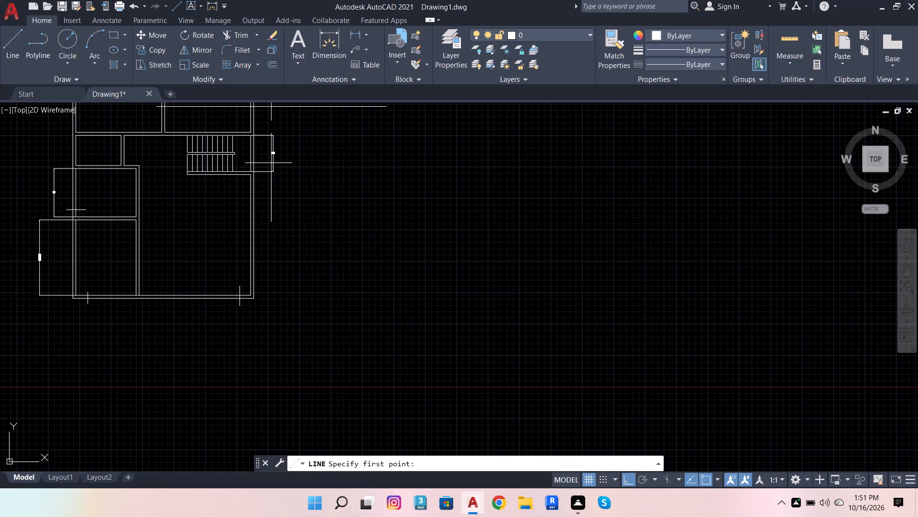
{"action": "left_click", "coordinate": [369, 259]}
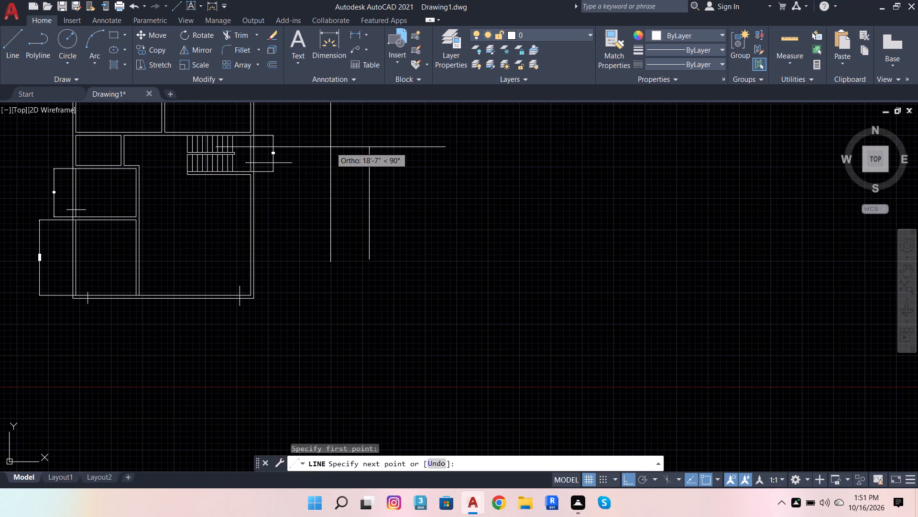
{"action": "key", "text": "6"}
{"action": "key", "text": "Return"}
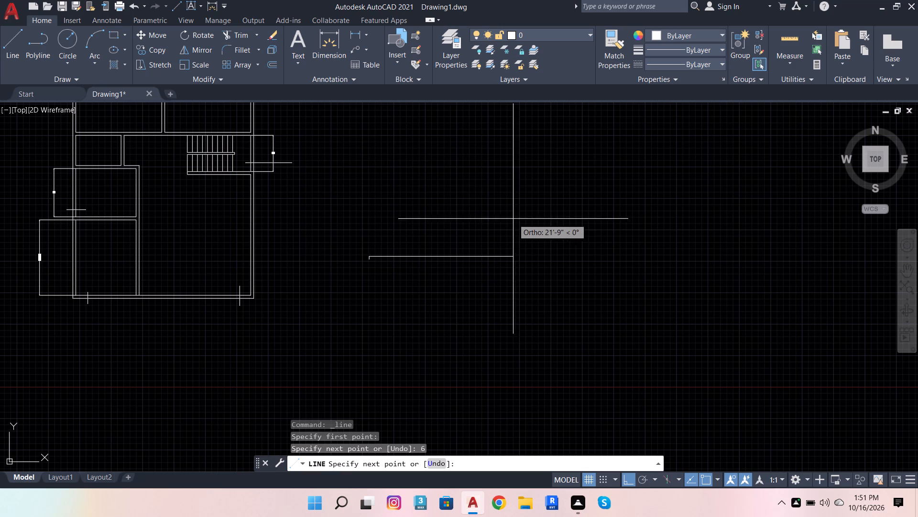
{"action": "type", "text": "5'"}
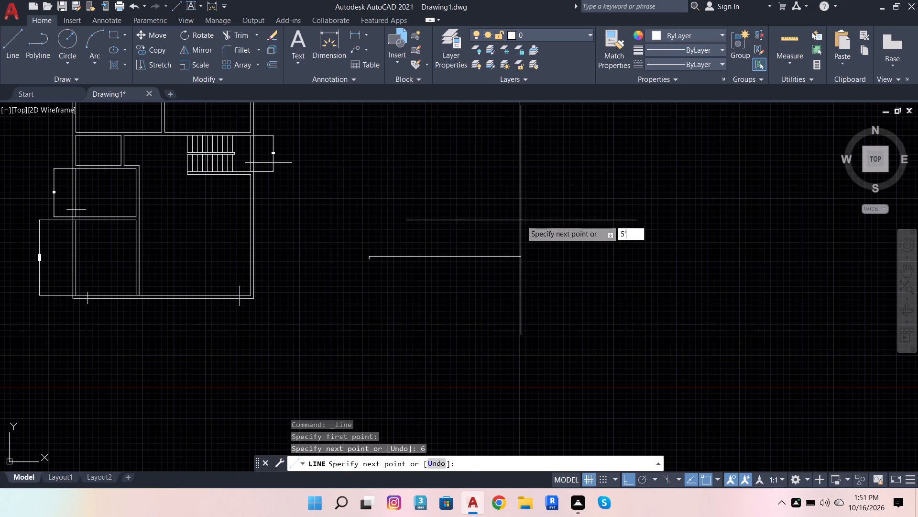
{"action": "key", "text": "Return"}
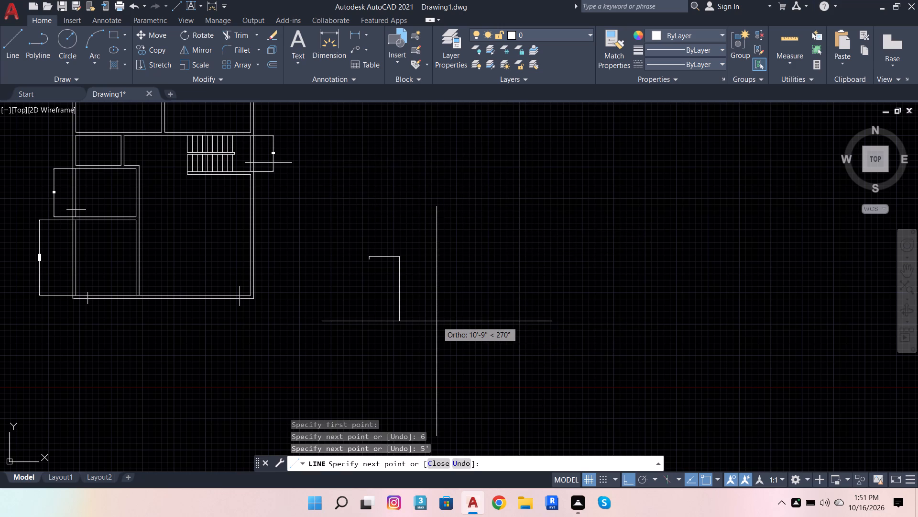
{"action": "key", "text": "6"}
{"action": "key", "text": "Return"}
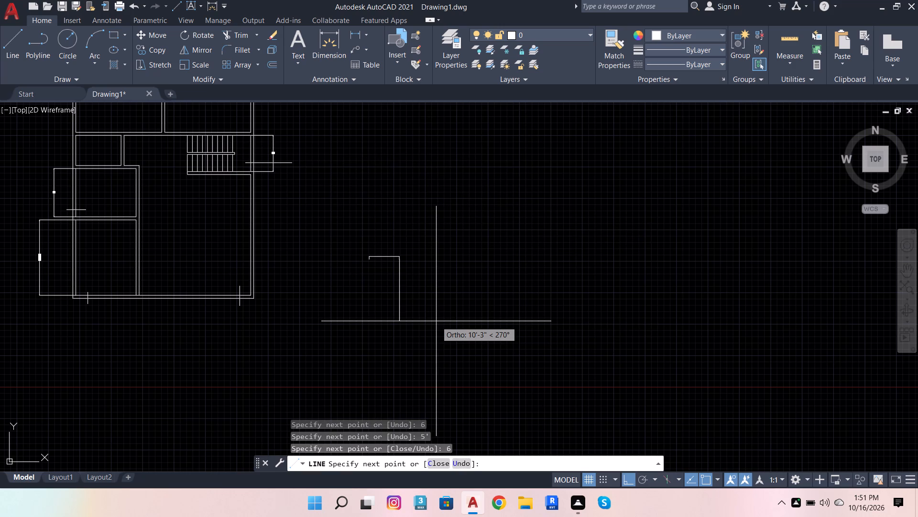
{"action": "scroll", "coordinate": [356, 285], "scroll_direction": "up", "scroll_amount": 4}
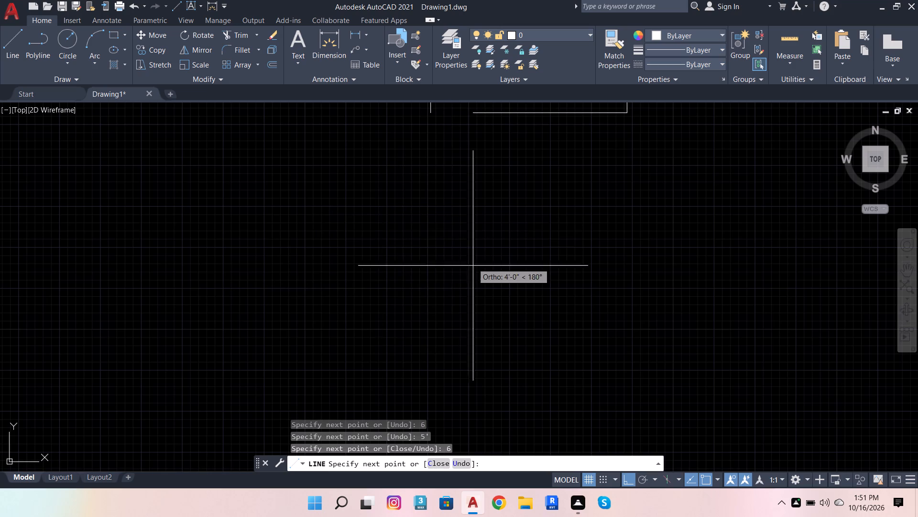
{"action": "scroll", "coordinate": [474, 270], "scroll_direction": "down", "scroll_amount": 2}
{"action": "scroll", "coordinate": [449, 223], "scroll_direction": "up", "scroll_amount": 4}
{"action": "scroll", "coordinate": [492, 167], "scroll_direction": "down", "scroll_amount": 3}
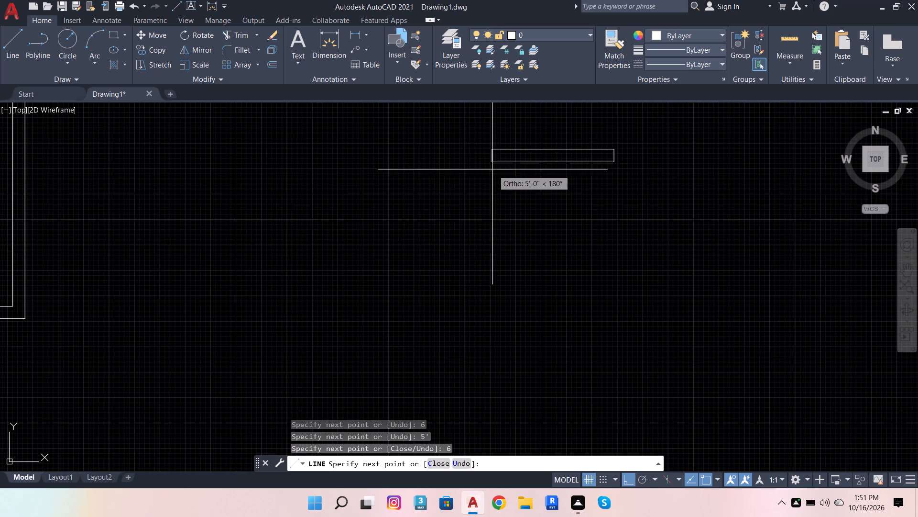
{"action": "scroll", "coordinate": [492, 161], "scroll_direction": "up", "scroll_amount": 2}
{"action": "left_click", "coordinate": [487, 162]}
{"action": "scroll", "coordinate": [340, 207], "scroll_direction": "down", "scroll_amount": 2}
{"action": "key", "text": "space"}
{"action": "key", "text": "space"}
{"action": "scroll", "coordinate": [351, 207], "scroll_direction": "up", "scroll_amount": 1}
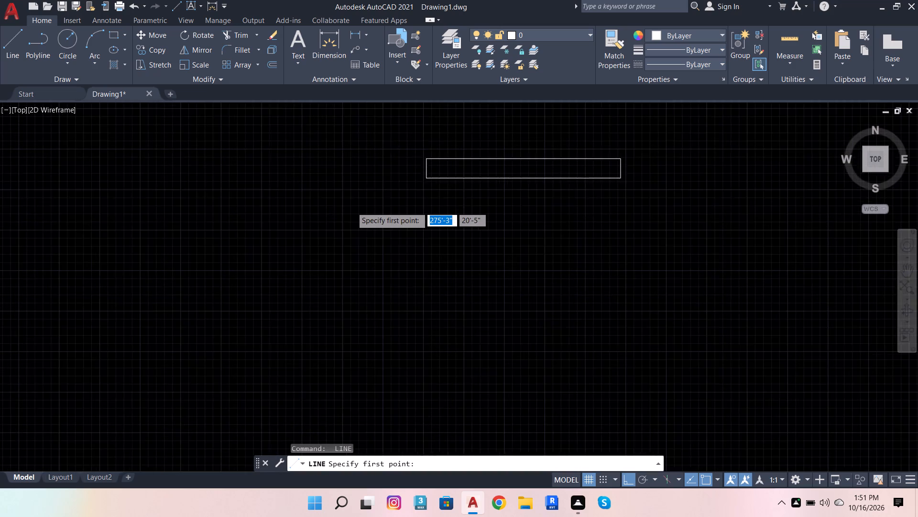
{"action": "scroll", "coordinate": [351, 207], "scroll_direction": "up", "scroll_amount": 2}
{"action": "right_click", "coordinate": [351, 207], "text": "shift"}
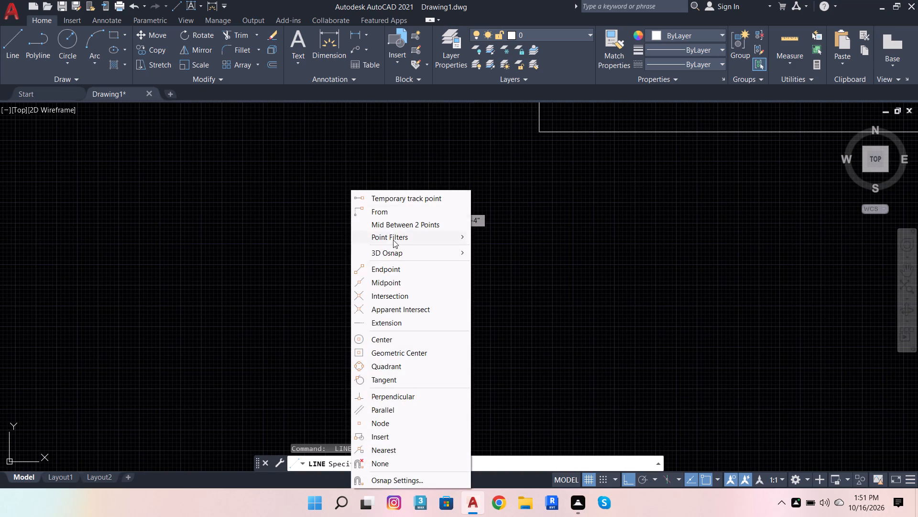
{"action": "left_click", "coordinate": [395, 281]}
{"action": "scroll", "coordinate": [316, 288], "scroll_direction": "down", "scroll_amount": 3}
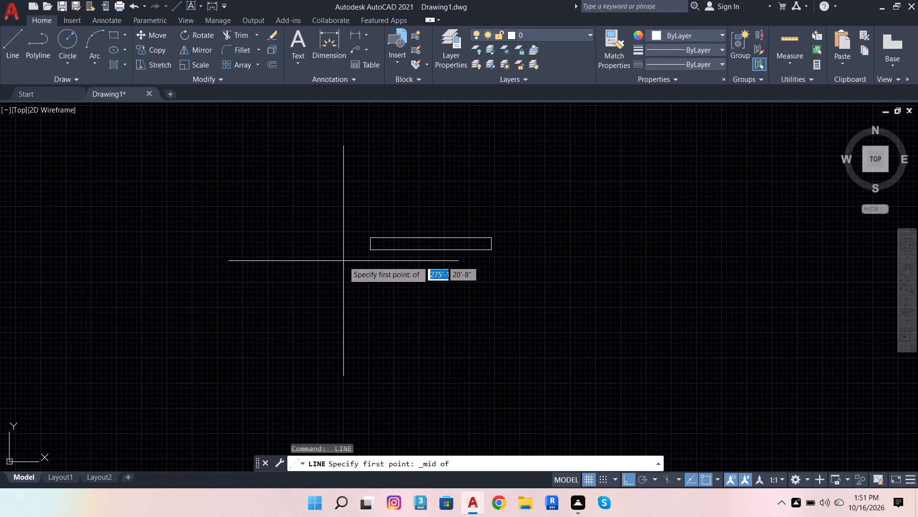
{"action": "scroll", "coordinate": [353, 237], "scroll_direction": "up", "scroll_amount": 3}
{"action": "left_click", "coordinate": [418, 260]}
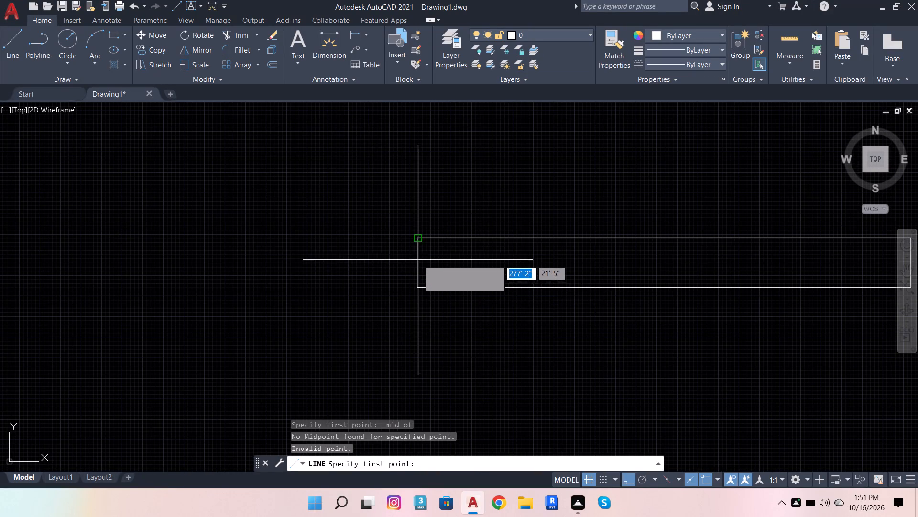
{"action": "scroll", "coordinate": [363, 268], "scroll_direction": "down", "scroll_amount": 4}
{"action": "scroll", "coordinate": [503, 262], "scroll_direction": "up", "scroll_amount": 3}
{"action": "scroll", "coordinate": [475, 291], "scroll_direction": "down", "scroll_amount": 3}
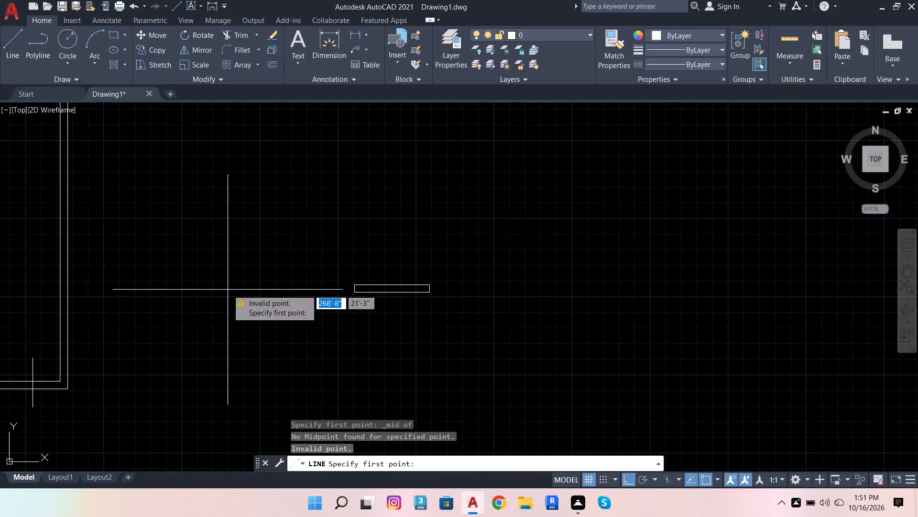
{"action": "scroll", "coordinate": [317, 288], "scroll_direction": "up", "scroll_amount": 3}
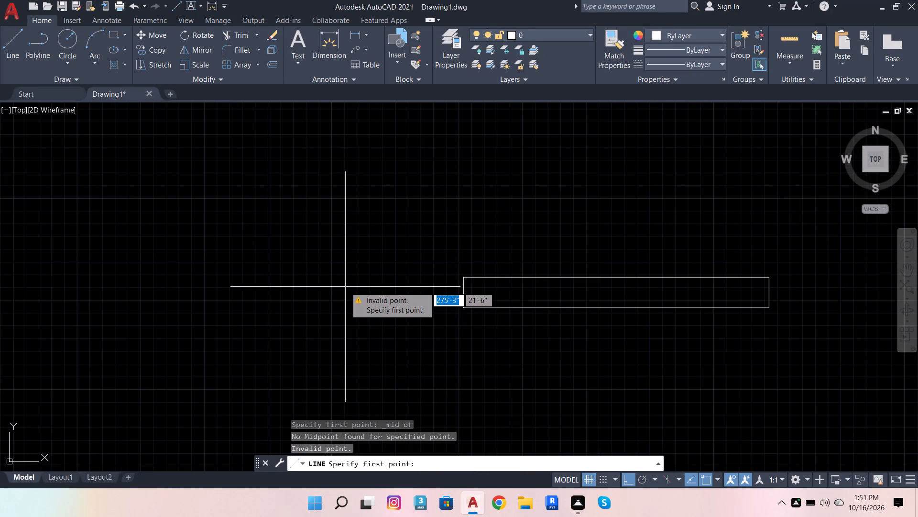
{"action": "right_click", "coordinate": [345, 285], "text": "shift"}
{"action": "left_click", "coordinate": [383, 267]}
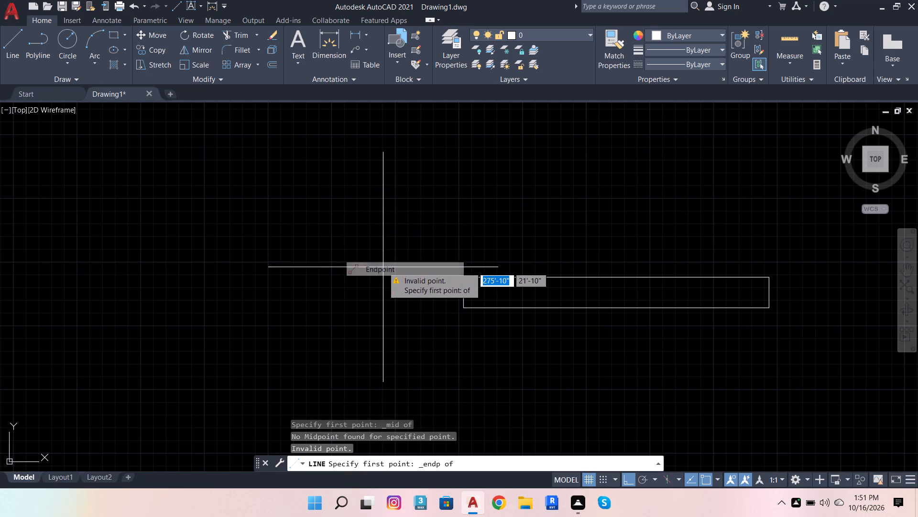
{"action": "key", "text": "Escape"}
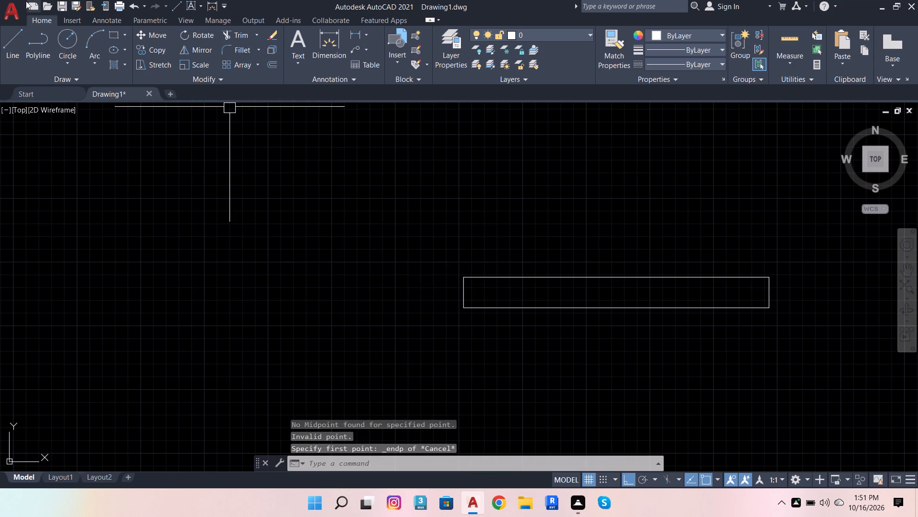
Draw a horizontal centre line from the midpoint of the rectangle's left edge to slightly beyond its right edge.
{"action": "left_click", "coordinate": [19, 41]}
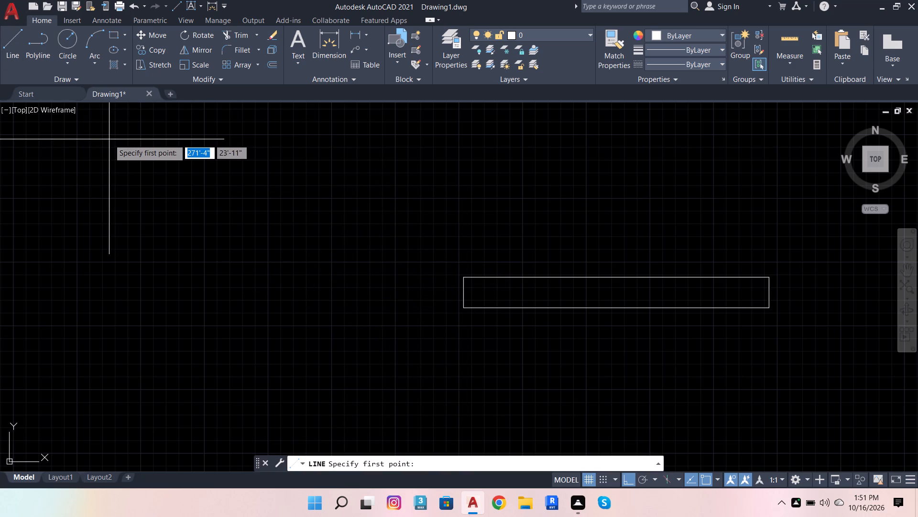
{"action": "right_click", "coordinate": [109, 139], "text": "shift"}
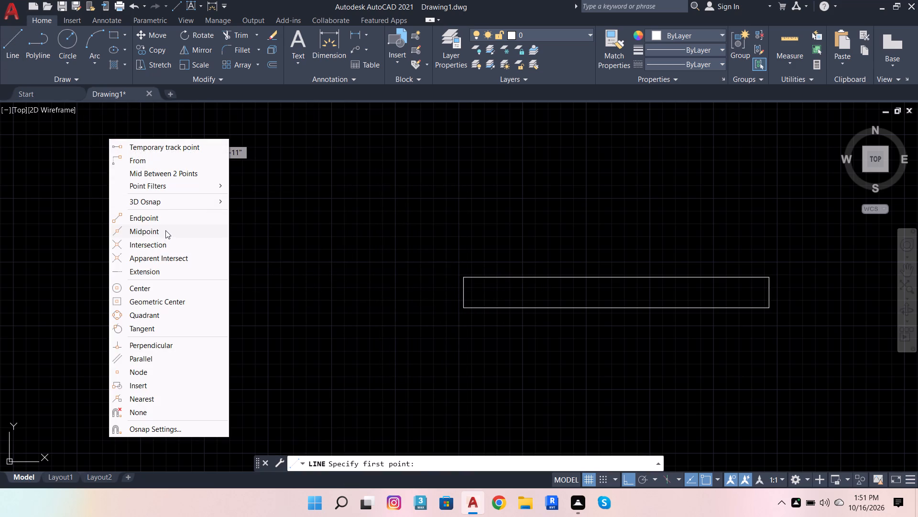
{"action": "left_click", "coordinate": [165, 230]}
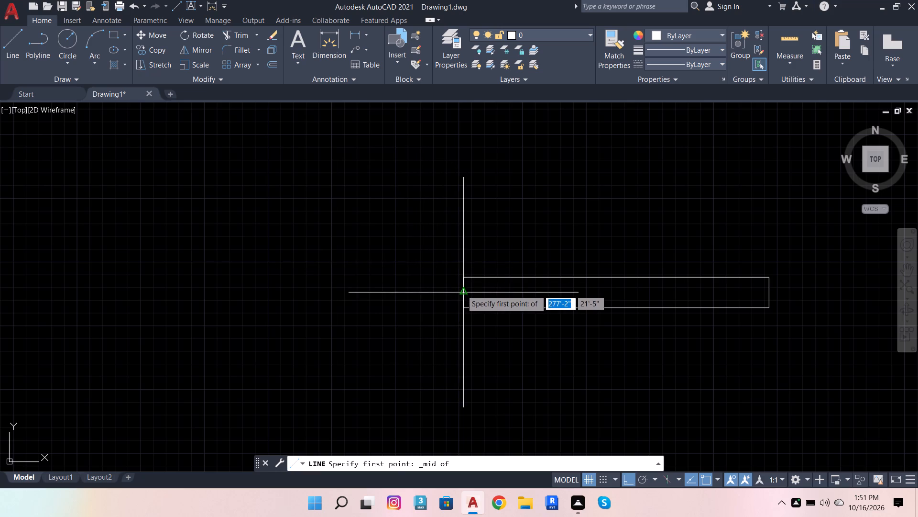
{"action": "left_click", "coordinate": [462, 290]}
{"action": "scroll", "coordinate": [317, 252], "scroll_direction": "down", "scroll_amount": 3}
{"action": "scroll", "coordinate": [459, 255], "scroll_direction": "up", "scroll_amount": 4}
{"action": "scroll", "coordinate": [437, 265], "scroll_direction": "down", "scroll_amount": 2}
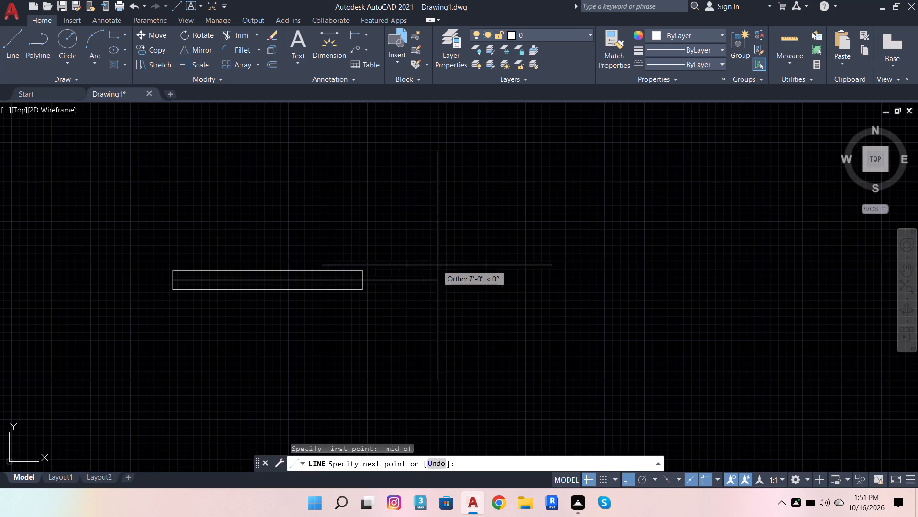
{"action": "scroll", "coordinate": [376, 284], "scroll_direction": "up", "scroll_amount": 1}
{"action": "left_click", "coordinate": [373, 276]}
{"action": "key", "text": "Escape"}
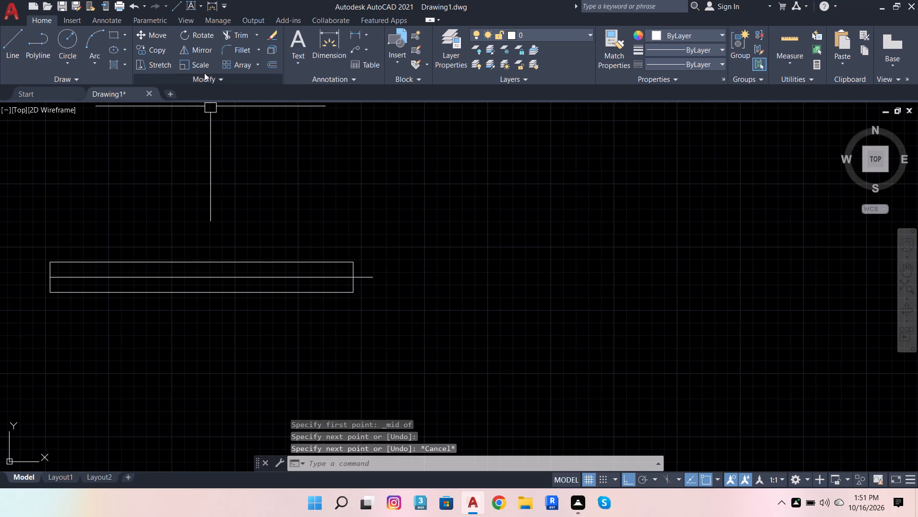
Offset the rectangle's left edge inward by 1" twice in succession, making two parallel vertical lines.
{"action": "left_click", "coordinate": [275, 64]}
{"action": "scroll", "coordinate": [343, 301], "scroll_direction": "up", "scroll_amount": 3}
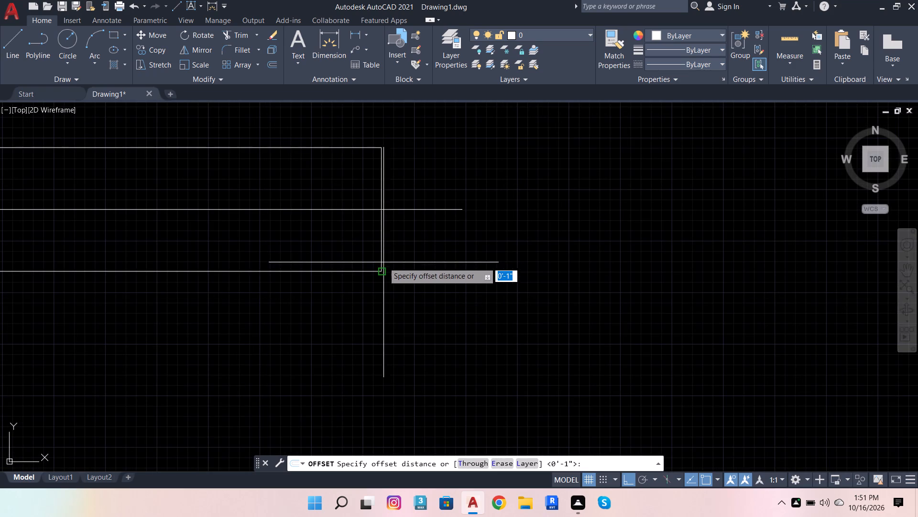
{"action": "left_click", "coordinate": [378, 265]}
{"action": "scroll", "coordinate": [408, 278], "scroll_direction": "down", "scroll_amount": 4}
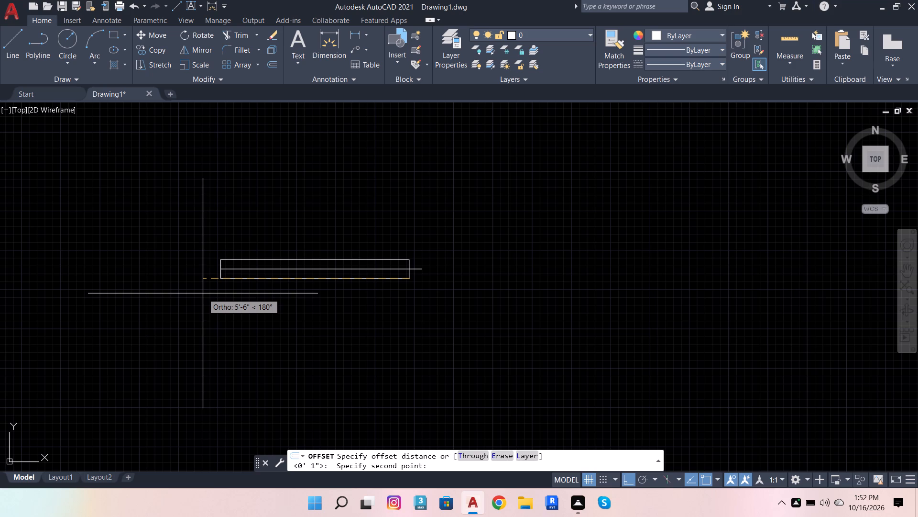
{"action": "scroll", "coordinate": [355, 288], "scroll_direction": "down", "scroll_amount": 2}
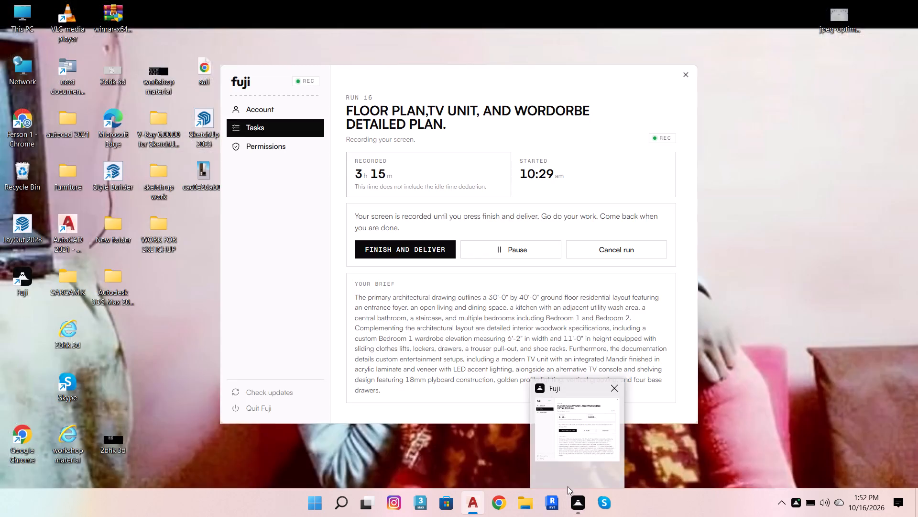
{"action": "scroll", "coordinate": [562, 304], "scroll_direction": "down", "scroll_amount": 3}
{"action": "scroll", "coordinate": [469, 300], "scroll_direction": "up", "scroll_amount": 2}
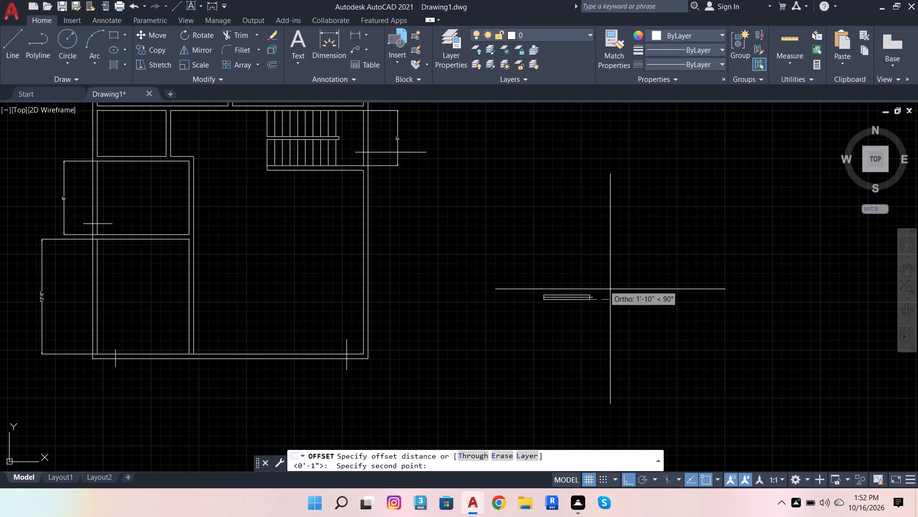
{"action": "scroll", "coordinate": [658, 326], "scroll_direction": "up", "scroll_amount": 2}
{"action": "scroll", "coordinate": [284, 273], "scroll_direction": "up", "scroll_amount": 2}
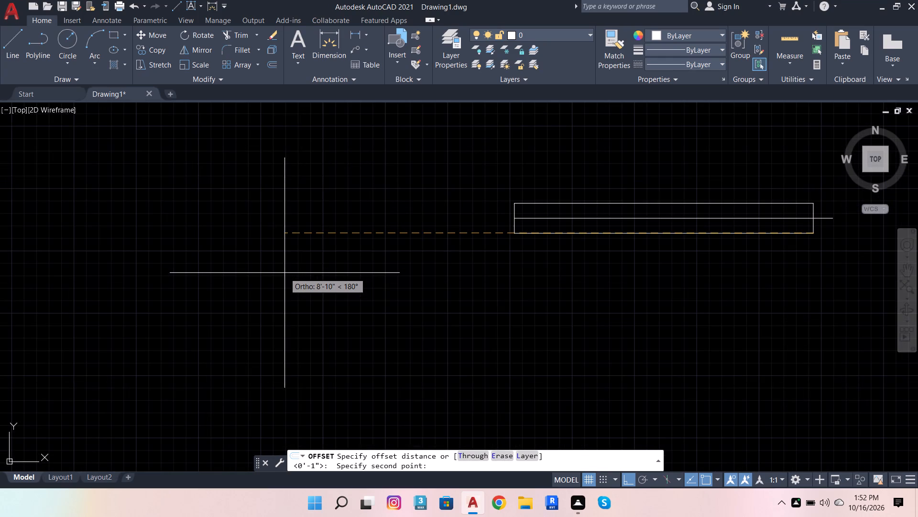
{"action": "key", "text": "1"}
{"action": "key", "text": "Return"}
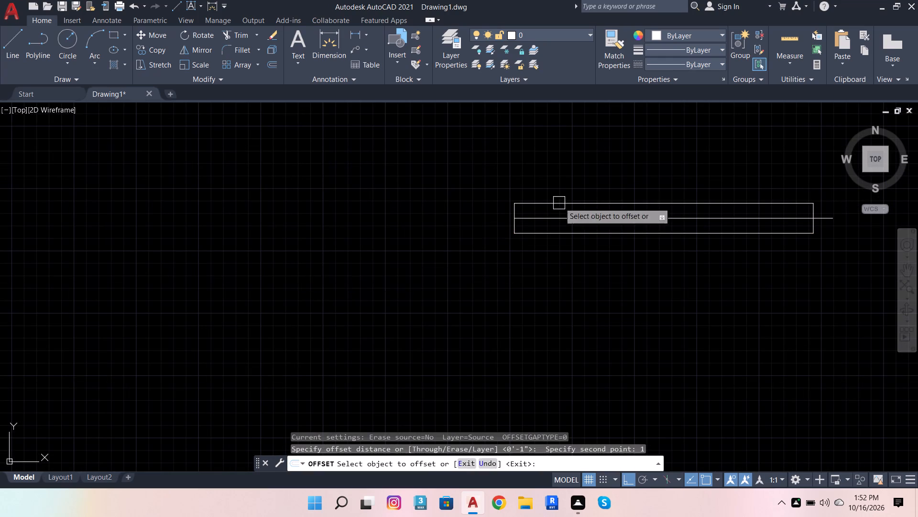
{"action": "scroll", "coordinate": [528, 214], "scroll_direction": "up", "scroll_amount": 2}
{"action": "left_click", "coordinate": [487, 206]}
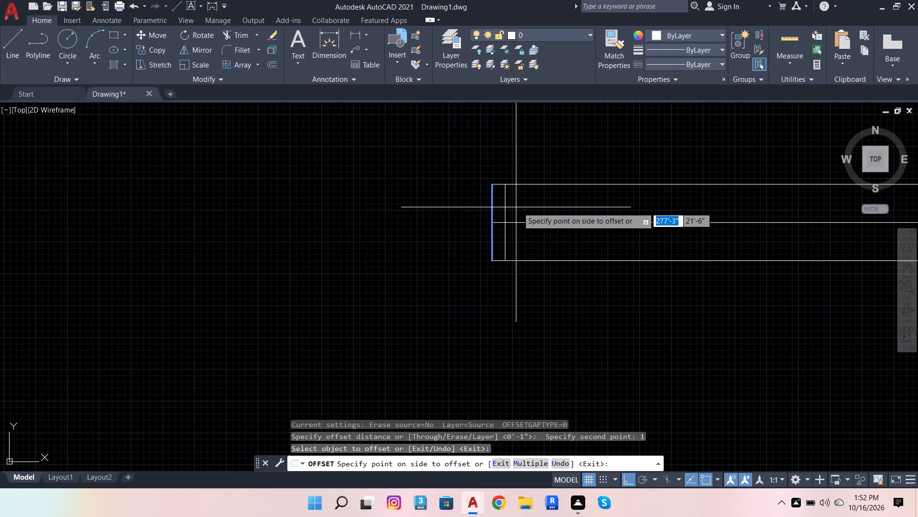
{"action": "left_click", "coordinate": [522, 207]}
{"action": "left_click", "coordinate": [505, 200]}
{"action": "left_click", "coordinate": [536, 201]}
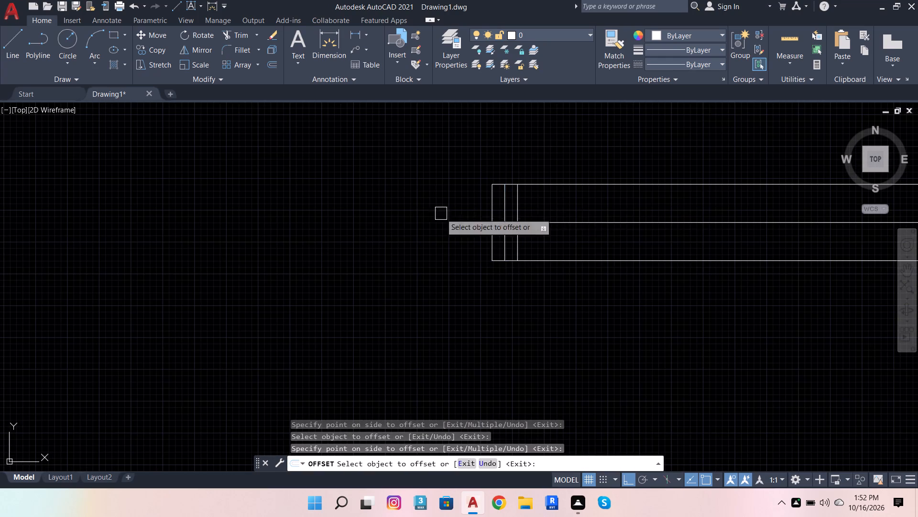
Offset the rectangle's right edge inward twice in succession at the same 1" spacing.
{"action": "scroll", "coordinate": [174, 208], "scroll_direction": "down", "scroll_amount": 3}
{"action": "scroll", "coordinate": [392, 209], "scroll_direction": "up", "scroll_amount": 4}
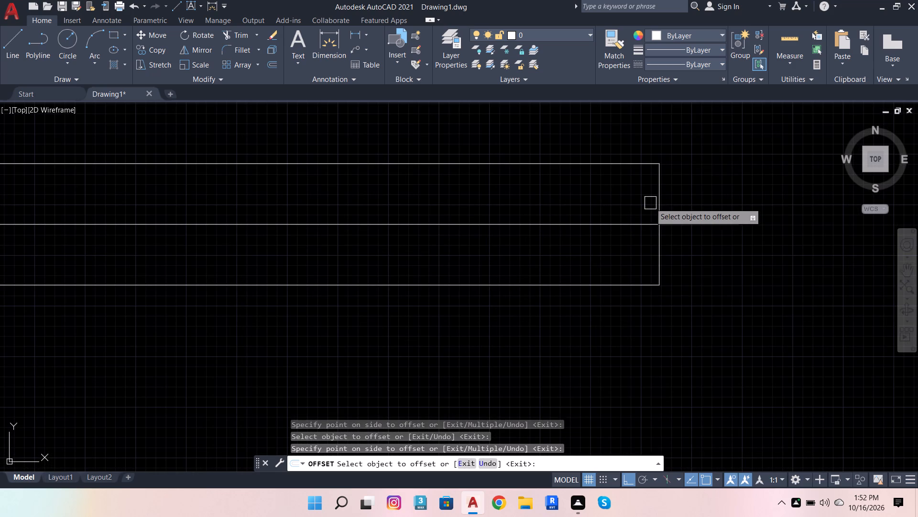
{"action": "left_click", "coordinate": [661, 203]}
{"action": "left_click_drag", "start_coordinate": [585, 192], "coordinate": [601, 199]}
{"action": "left_click_drag", "start_coordinate": [639, 201], "coordinate": [629, 197]}
{"action": "left_click_drag", "start_coordinate": [593, 186], "coordinate": [611, 192]}
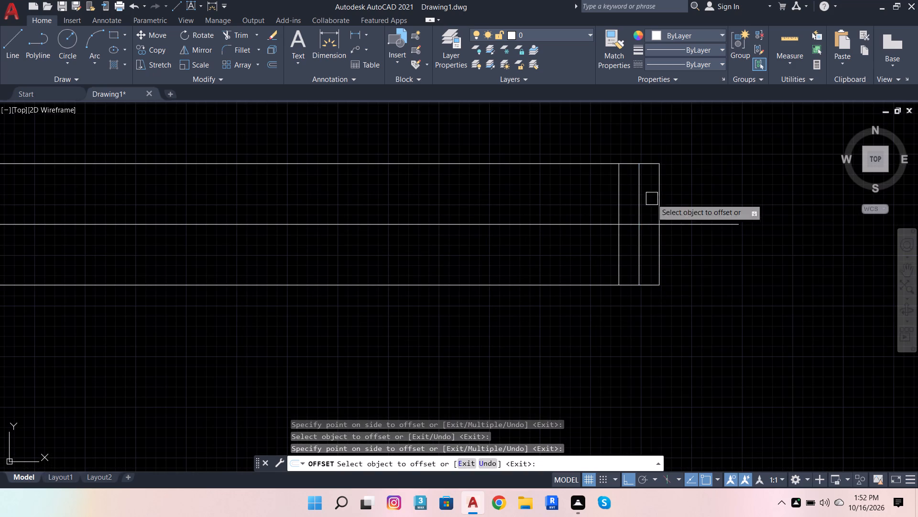
Offset the horizontal centre line by 1" to both sides, making three parallel lines through the window rectangle.
{"action": "left_click_drag", "start_coordinate": [697, 225], "coordinate": [698, 210]}
{"action": "left_click", "coordinate": [703, 175]}
{"action": "left_click_drag", "start_coordinate": [698, 226], "coordinate": [698, 243]}
{"action": "left_click_drag", "start_coordinate": [701, 259], "coordinate": [702, 260]}
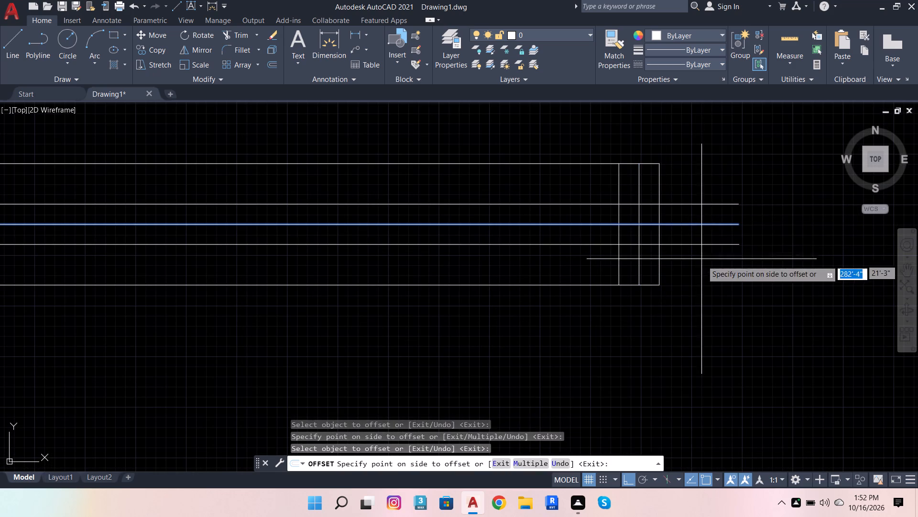
{"action": "left_click_drag", "start_coordinate": [702, 260], "coordinate": [697, 255]}
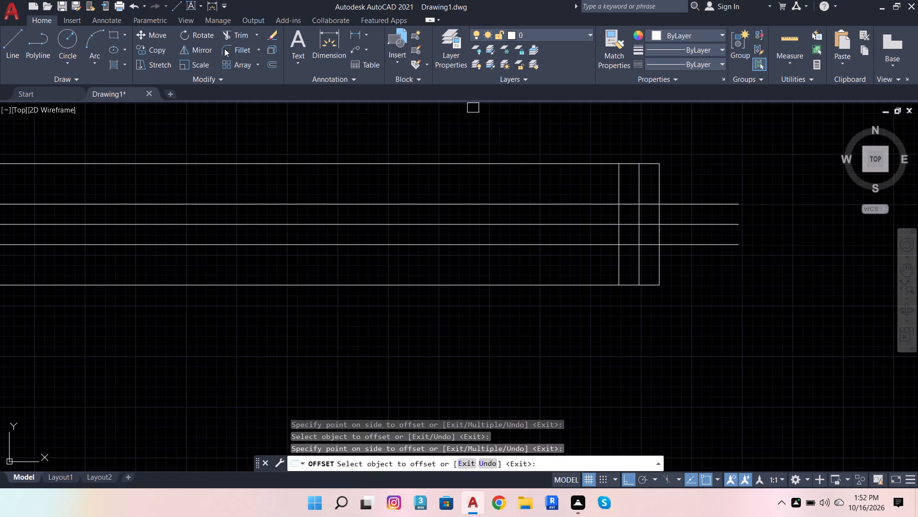
Trim the overhanging ends of the three inner horizontal lines back to the rectangle's right edge.
{"action": "left_click", "coordinate": [227, 34]}
{"action": "left_click_drag", "start_coordinate": [707, 177], "coordinate": [703, 213]}
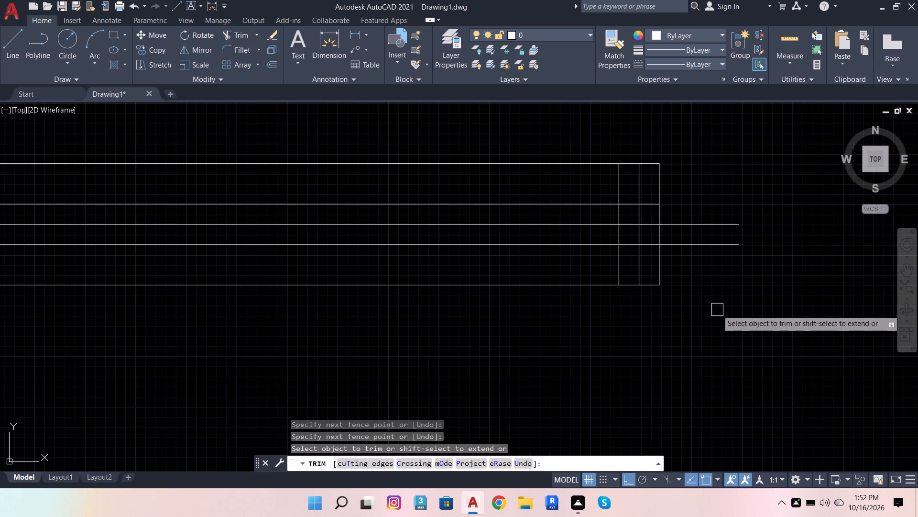
{"action": "left_click", "coordinate": [713, 203]}
{"action": "left_click", "coordinate": [723, 278]}
At the window's right end, trim the outer two inner lines to the outer frame line, the centre line to the inner frame line, and that frame line's ends.
{"action": "scroll", "coordinate": [650, 221], "scroll_direction": "up", "scroll_amount": 3}
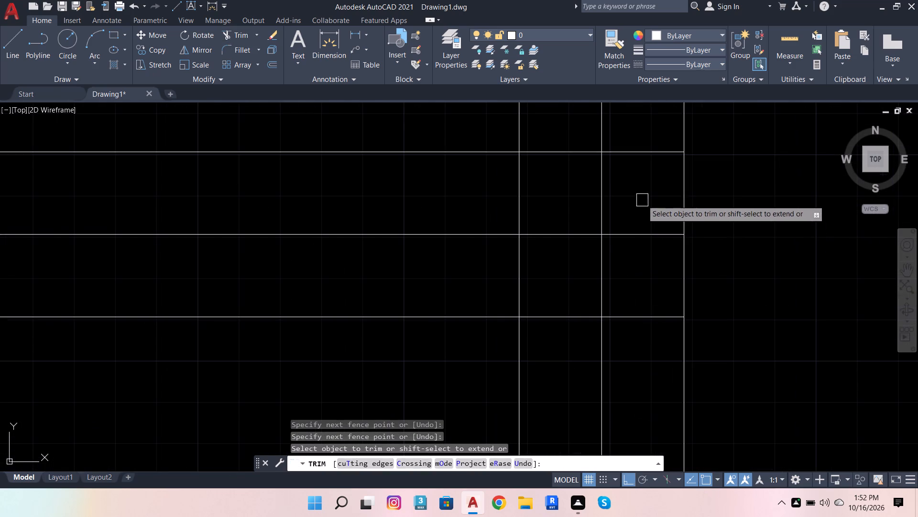
{"action": "left_click", "coordinate": [642, 140]}
{"action": "left_click", "coordinate": [638, 339]}
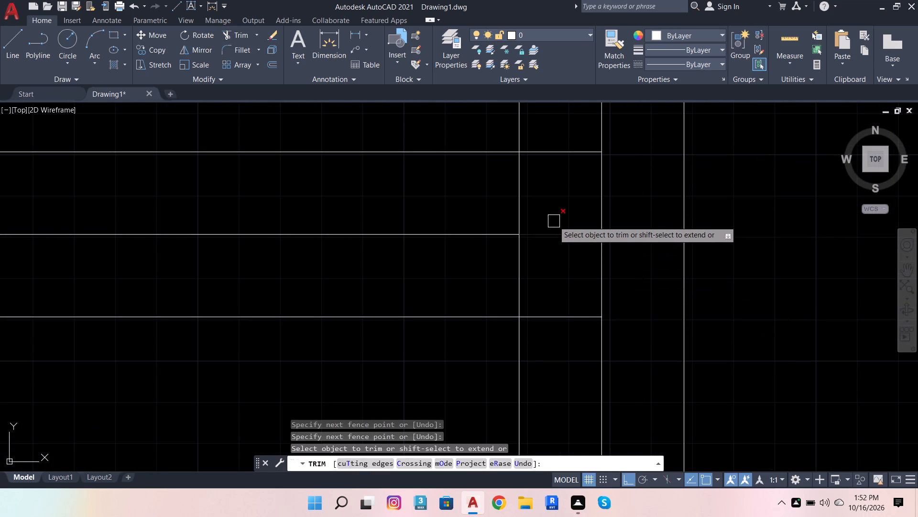
{"action": "left_click", "coordinate": [554, 231]}
{"action": "scroll", "coordinate": [577, 325], "scroll_direction": "down", "scroll_amount": 3}
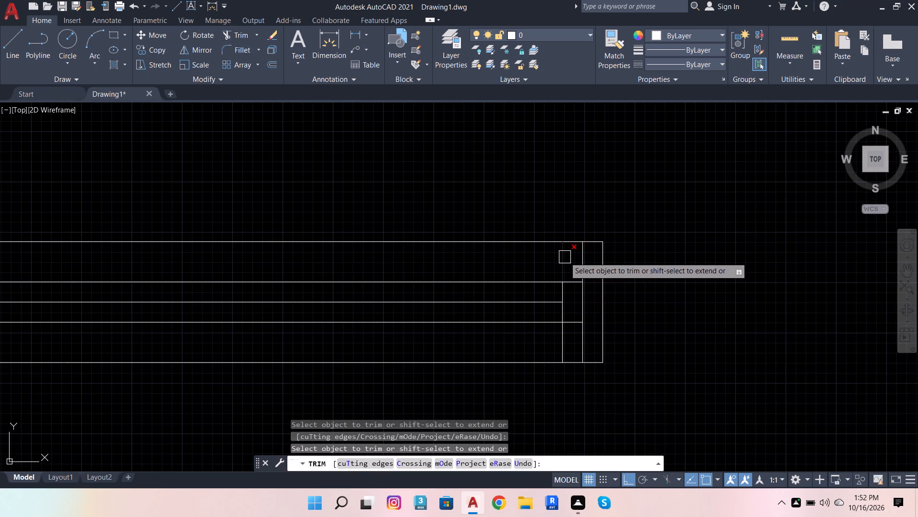
{"action": "left_click", "coordinate": [565, 257]}
{"action": "left_click", "coordinate": [562, 346]}
{"action": "scroll", "coordinate": [688, 288], "scroll_direction": "down", "scroll_amount": 2}
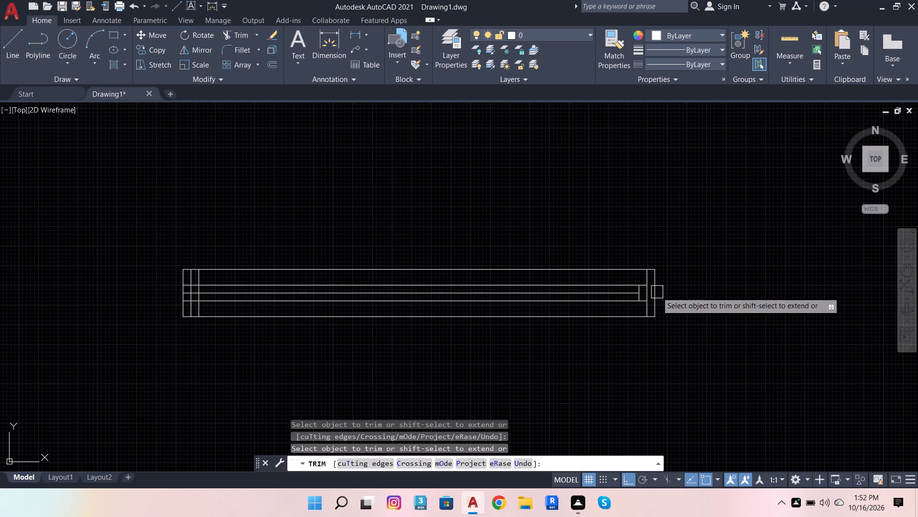
Trim the window's left end into the same frame shape, cutting the three inner lines and both ends of the inner vertical line.
{"action": "scroll", "coordinate": [176, 300], "scroll_direction": "up", "scroll_amount": 4}
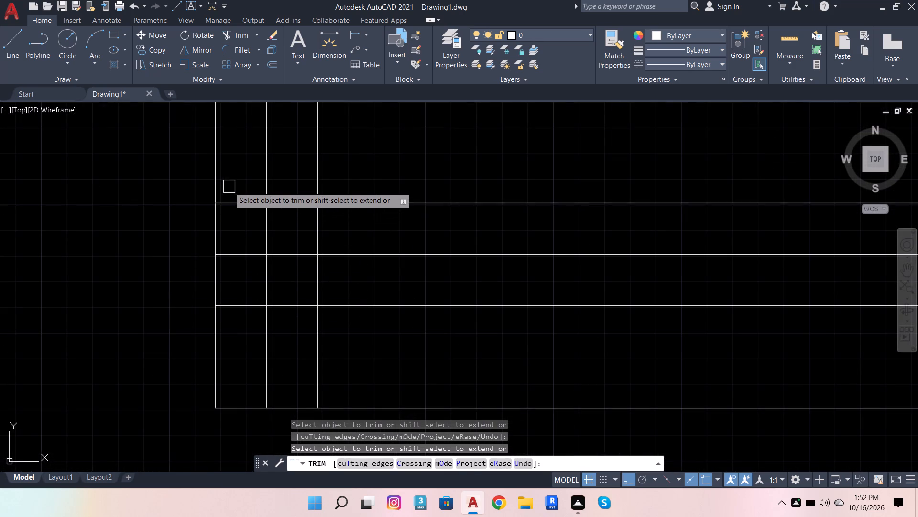
{"action": "left_click", "coordinate": [229, 187]}
{"action": "left_click", "coordinate": [229, 338]}
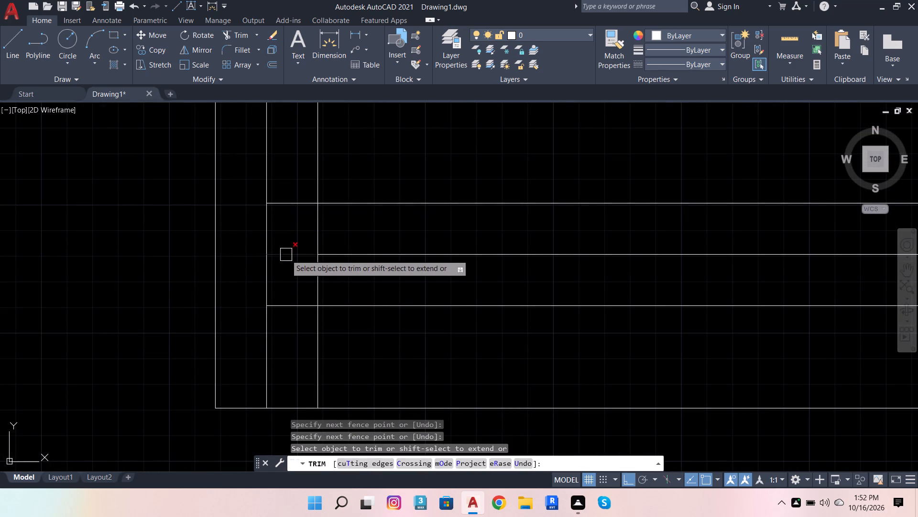
{"action": "left_click", "coordinate": [286, 255]}
{"action": "left_click", "coordinate": [319, 150]}
{"action": "left_click", "coordinate": [325, 335]}
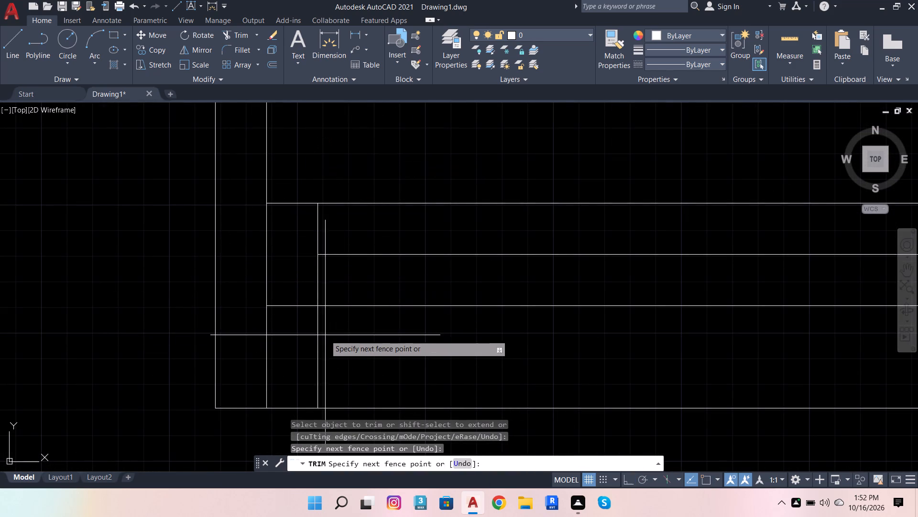
{"action": "left_click", "coordinate": [293, 321]}
{"action": "scroll", "coordinate": [408, 358], "scroll_direction": "down", "scroll_amount": 3}
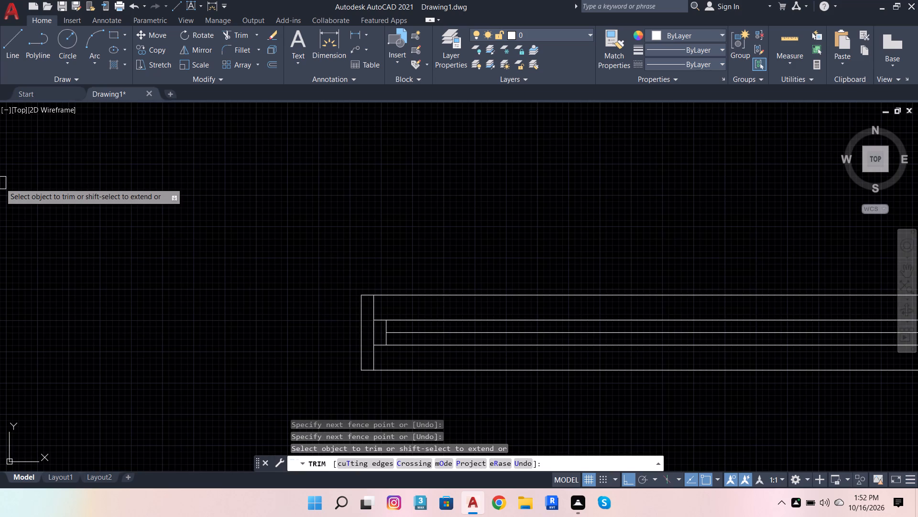
{"action": "key", "text": "Escape"}
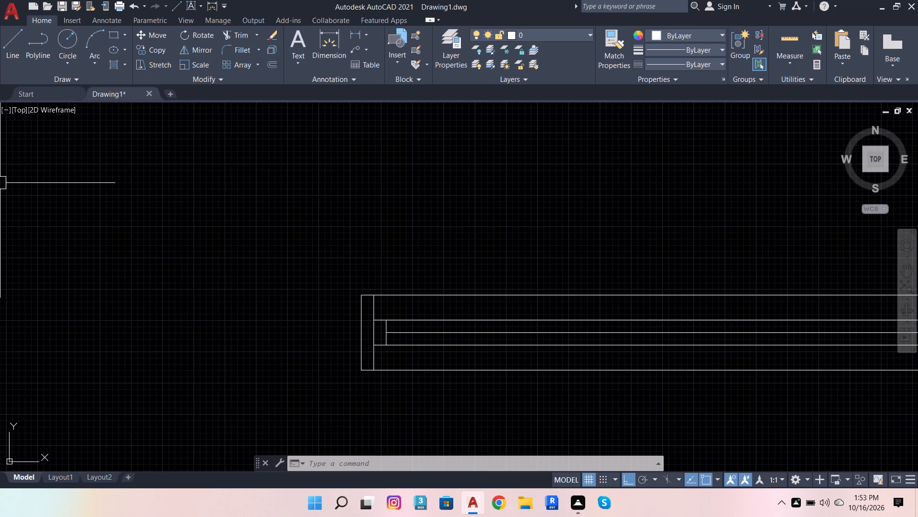
Turn the whole 5' window symbol into a block named EDFRTYUI.
{"action": "scroll", "coordinate": [0, 118], "scroll_direction": "down", "scroll_amount": 4}
{"action": "scroll", "coordinate": [281, 298], "scroll_direction": "down", "scroll_amount": 2}
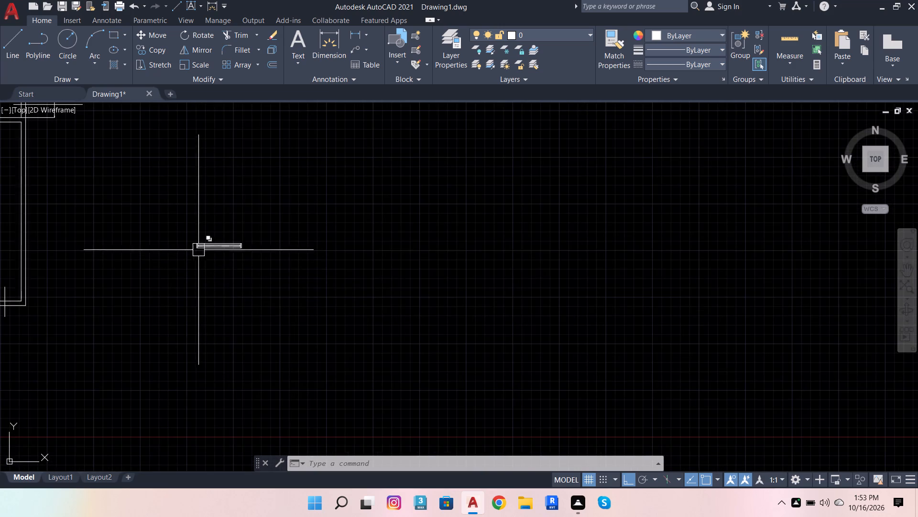
{"action": "scroll", "coordinate": [198, 250], "scroll_direction": "up", "scroll_amount": 2}
{"action": "left_click", "coordinate": [138, 198]}
{"action": "left_click", "coordinate": [634, 333]}
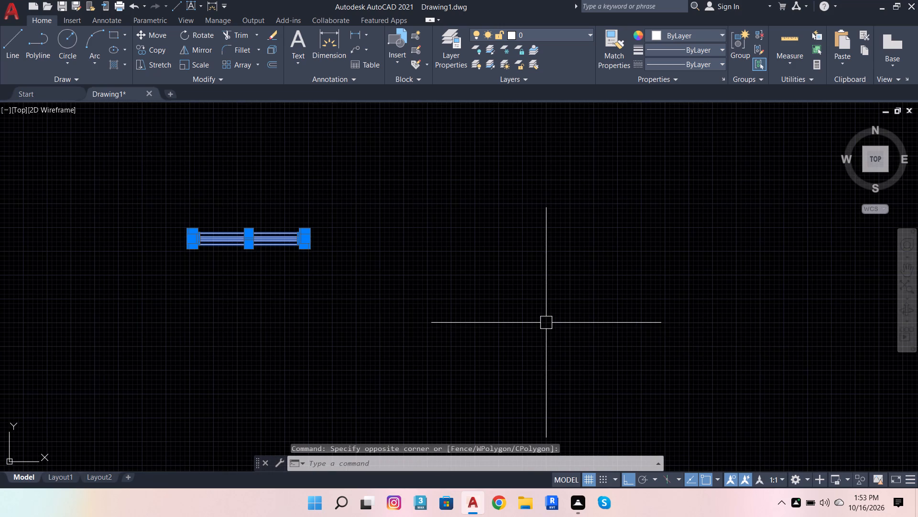
{"action": "key", "text": "b"}
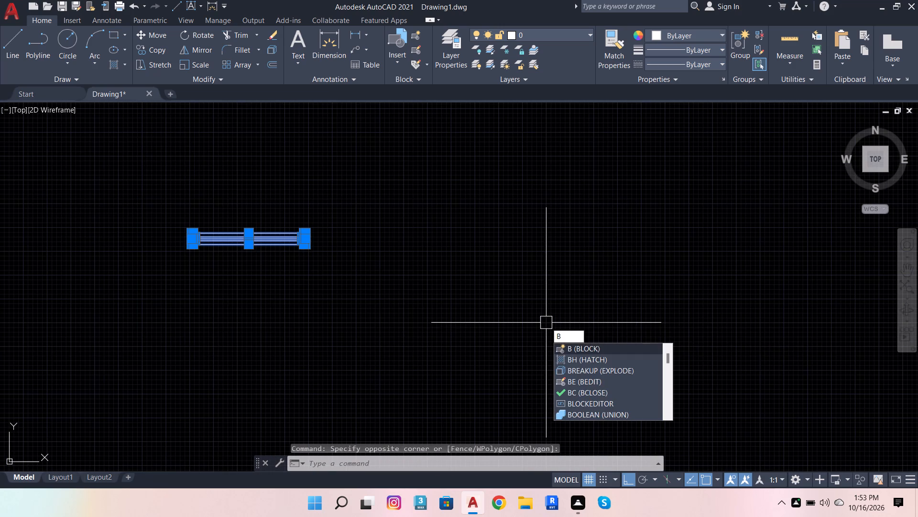
{"action": "left_click", "coordinate": [589, 347]}
{"action": "type", "text": "ED"}
{"action": "key", "text": "f"}
{"action": "key", "text": "r"}
{"action": "key", "text": "t"}
{"action": "type", "text": "YUI"}
{"action": "key", "text": "Return"}
Draw a closed 3' by 6" horizontal rectangle with the Line tool in the empty space above the window block.
{"action": "scroll", "coordinate": [496, 327], "scroll_direction": "down", "scroll_amount": 2}
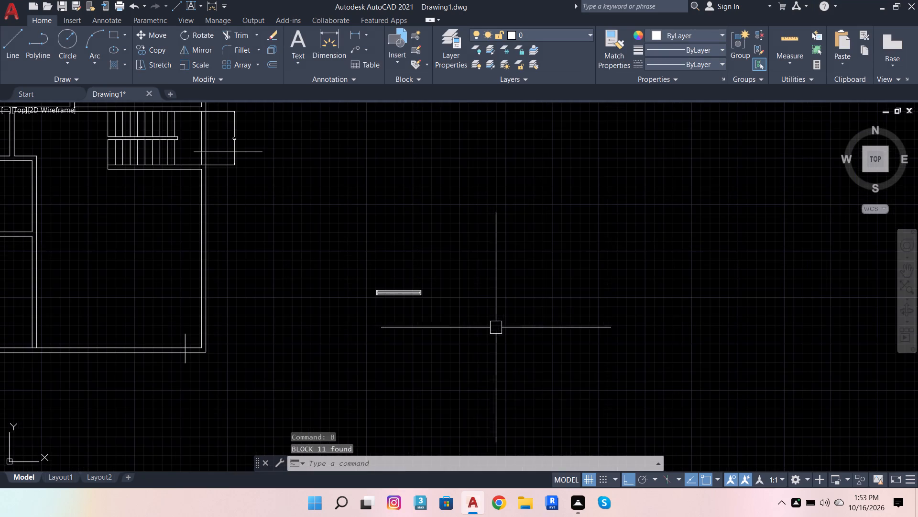
{"action": "scroll", "coordinate": [480, 320], "scroll_direction": "down", "scroll_amount": 2}
{"action": "scroll", "coordinate": [446, 290], "scroll_direction": "up", "scroll_amount": 1}
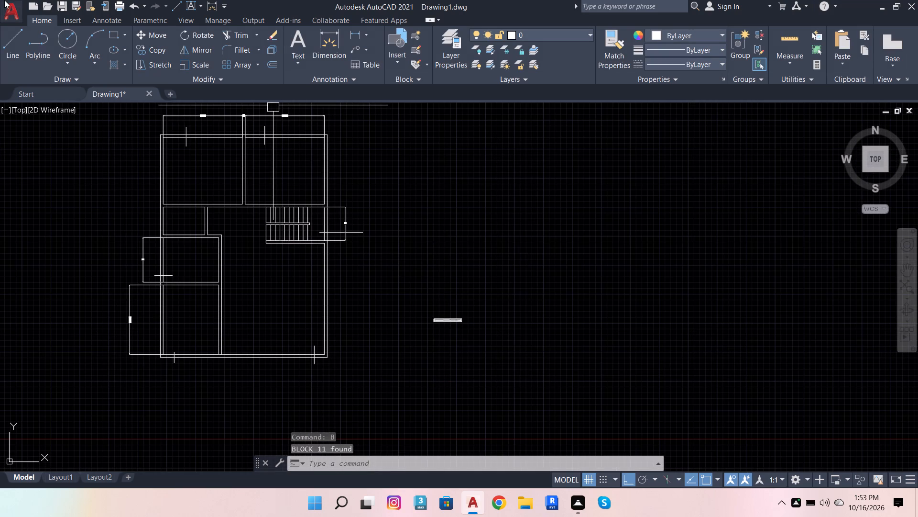
{"action": "left_click", "coordinate": [4, 41]}
{"action": "scroll", "coordinate": [330, 239], "scroll_direction": "down", "scroll_amount": 1}
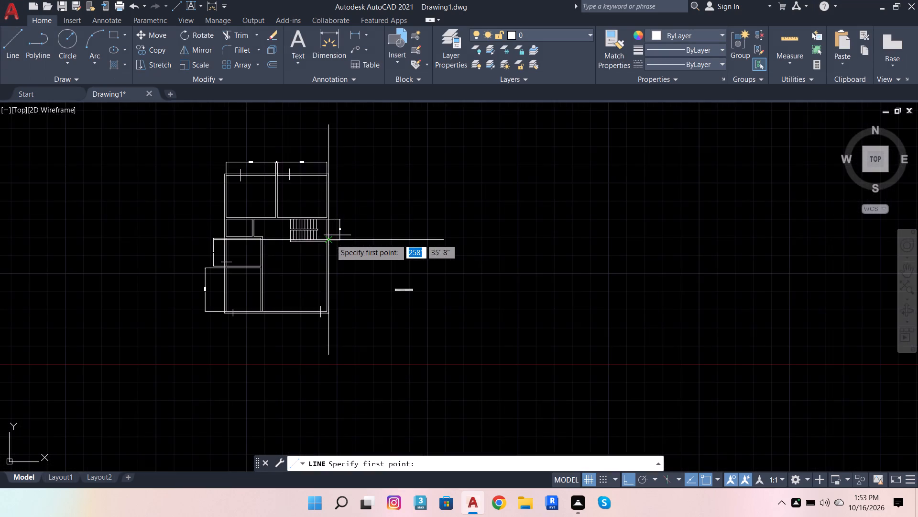
{"action": "scroll", "coordinate": [321, 236], "scroll_direction": "up", "scroll_amount": 2}
{"action": "left_click", "coordinate": [495, 296]}
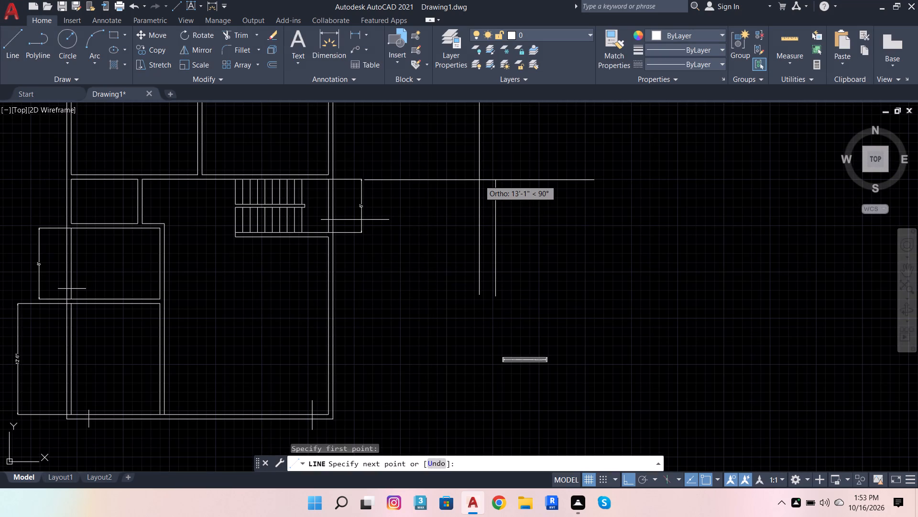
{"action": "key", "text": "6"}
{"action": "key", "text": "Return"}
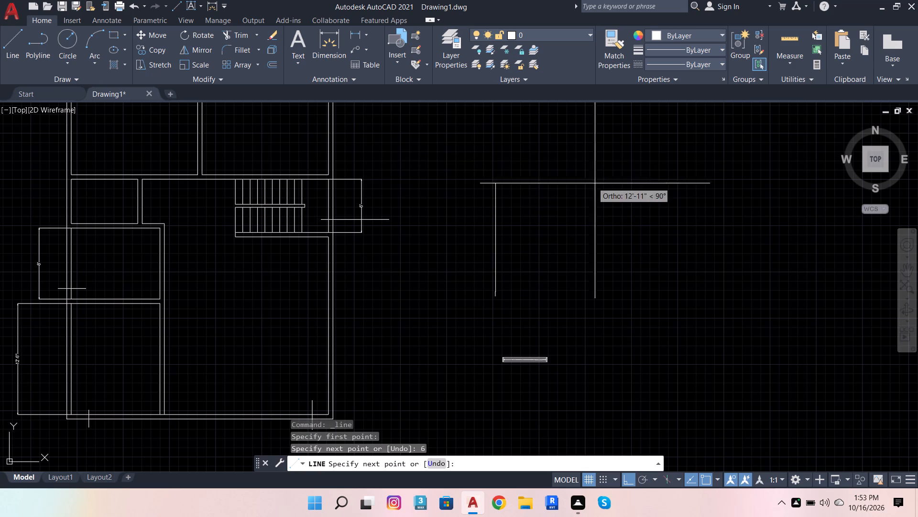
{"action": "type", "text": "3'"}
{"action": "key", "text": "Return"}
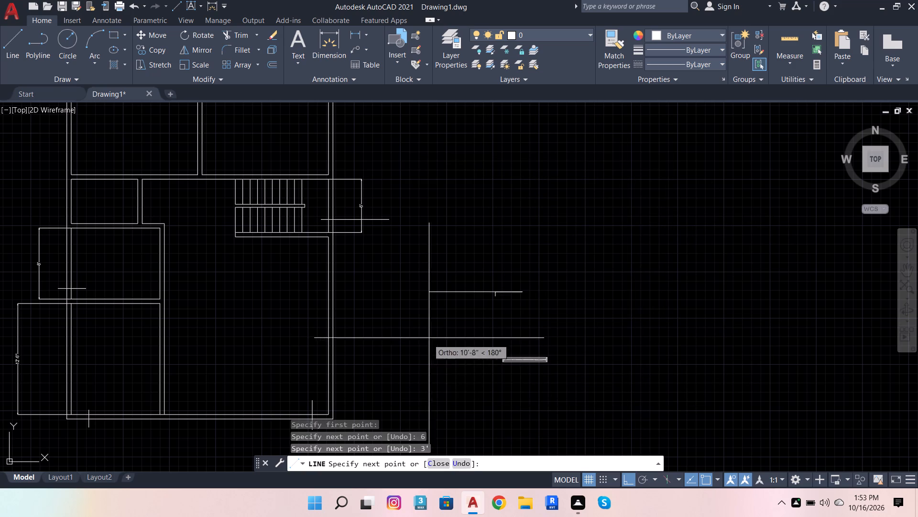
{"action": "scroll", "coordinate": [522, 320], "scroll_direction": "up", "scroll_amount": 2}
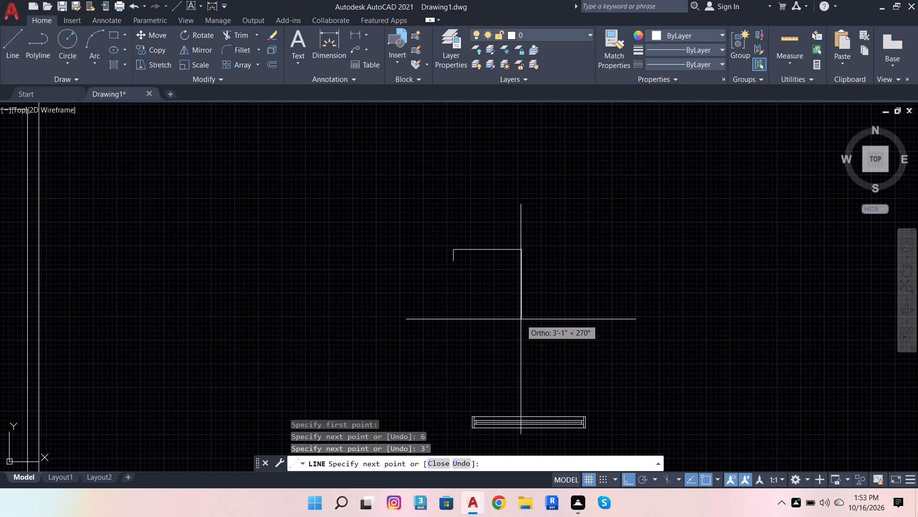
{"action": "key", "text": "6"}
{"action": "key", "text": "Return"}
{"action": "scroll", "coordinate": [433, 259], "scroll_direction": "up", "scroll_amount": 1}
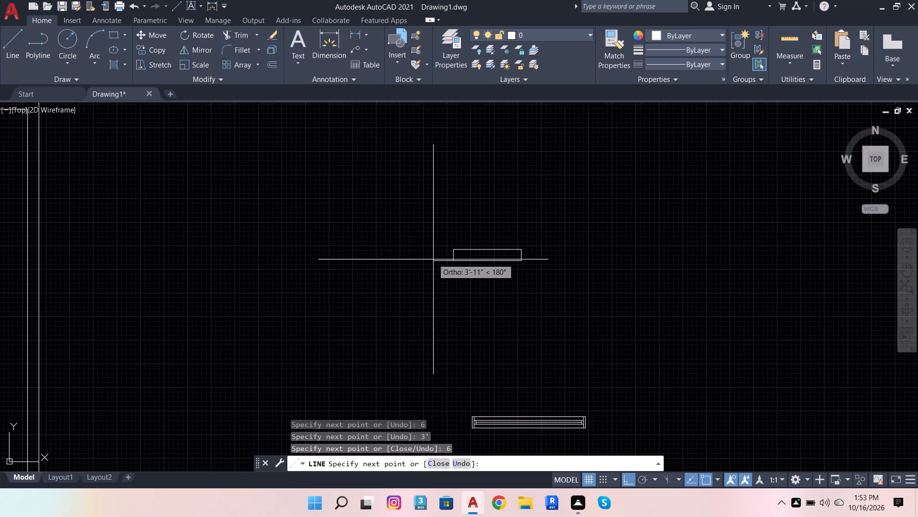
{"action": "scroll", "coordinate": [433, 259], "scroll_direction": "up", "scroll_amount": 1}
{"action": "left_click", "coordinate": [482, 260]}
{"action": "key", "text": "Escape"}
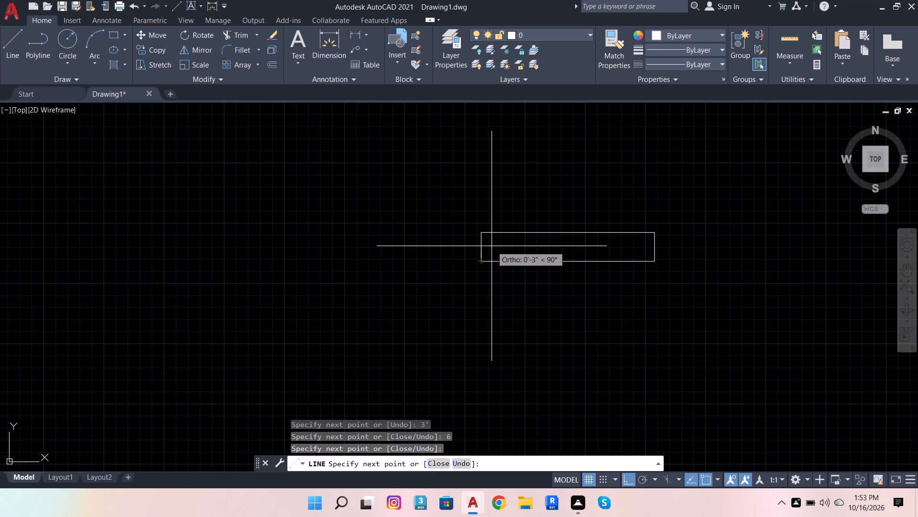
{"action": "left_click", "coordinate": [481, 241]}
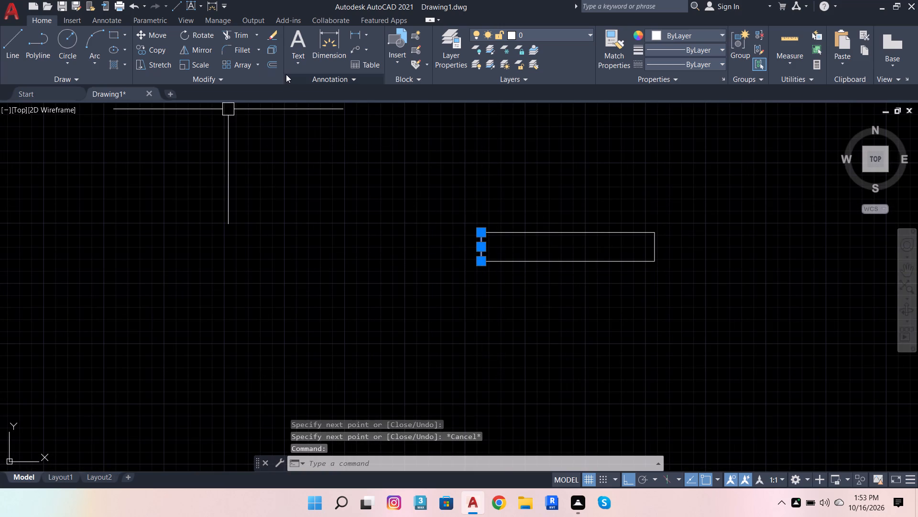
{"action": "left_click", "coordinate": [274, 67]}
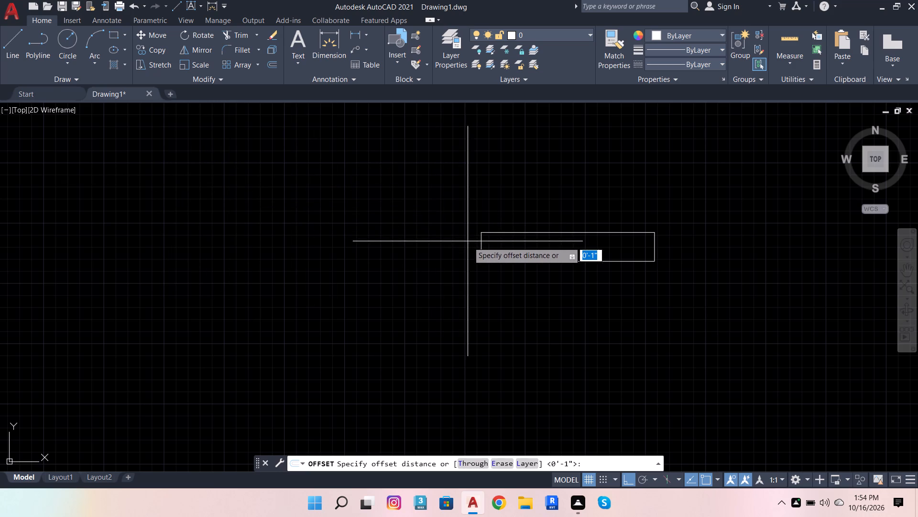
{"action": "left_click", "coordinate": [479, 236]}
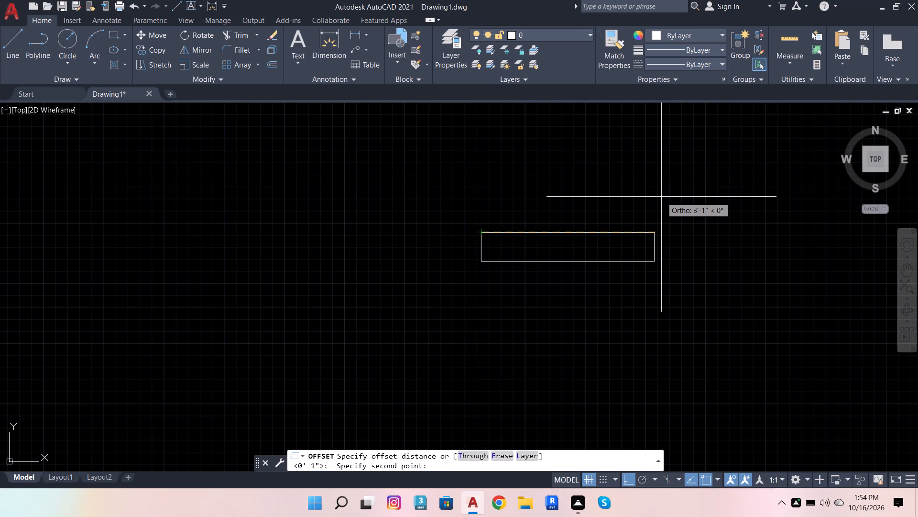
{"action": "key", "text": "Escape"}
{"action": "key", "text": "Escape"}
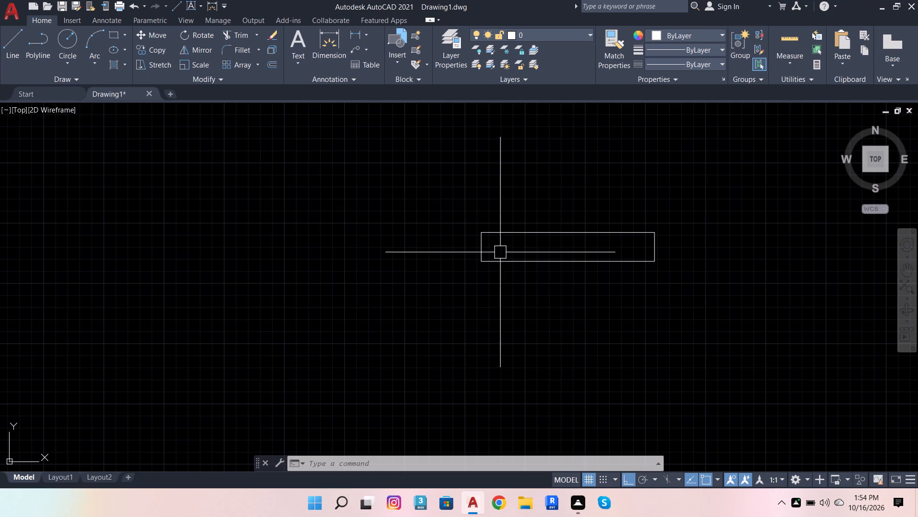
Offset the new rectangle's left and right edges inward twice each at 1" spacing, making two vertical lines at each end.
{"action": "left_click", "coordinate": [488, 247]}
{"action": "key", "text": "o"}
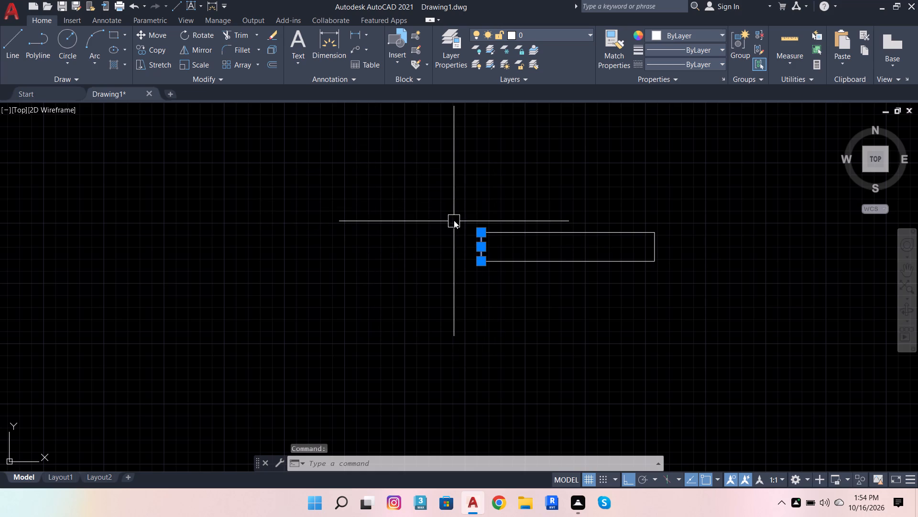
{"action": "key", "text": "Return"}
{"action": "left_click", "coordinate": [478, 236]}
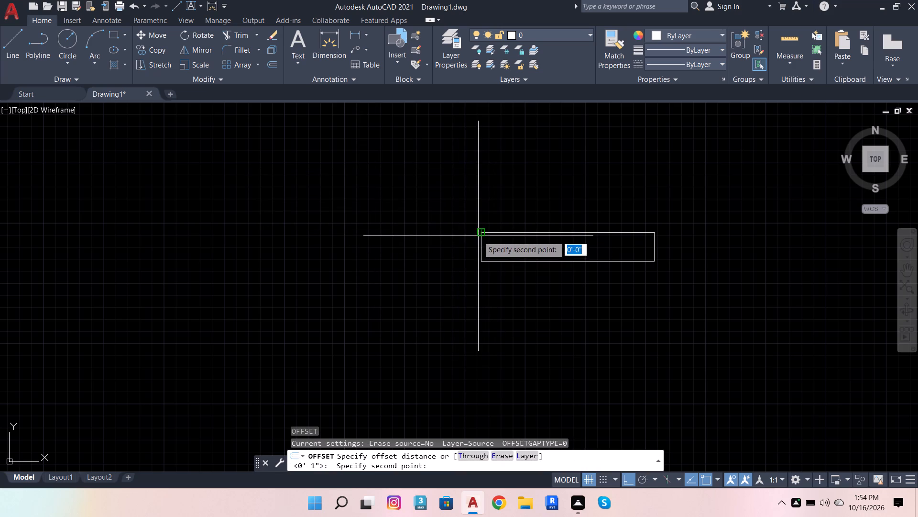
{"action": "key", "text": "1"}
{"action": "key", "text": "Return"}
{"action": "left_click", "coordinate": [633, 198]}
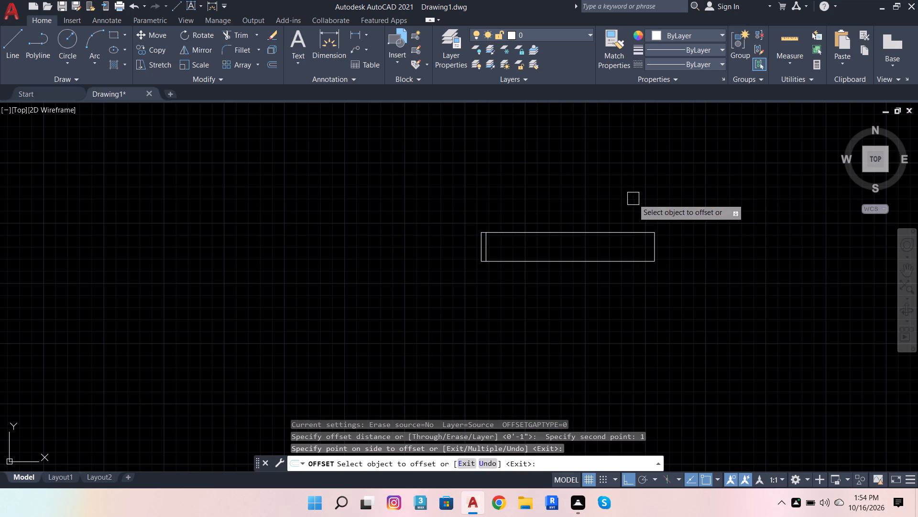
{"action": "left_click_drag", "start_coordinate": [659, 242], "coordinate": [642, 247]}
{"action": "left_click", "coordinate": [615, 254]}
{"action": "scroll", "coordinate": [654, 252], "scroll_direction": "up", "scroll_amount": 2}
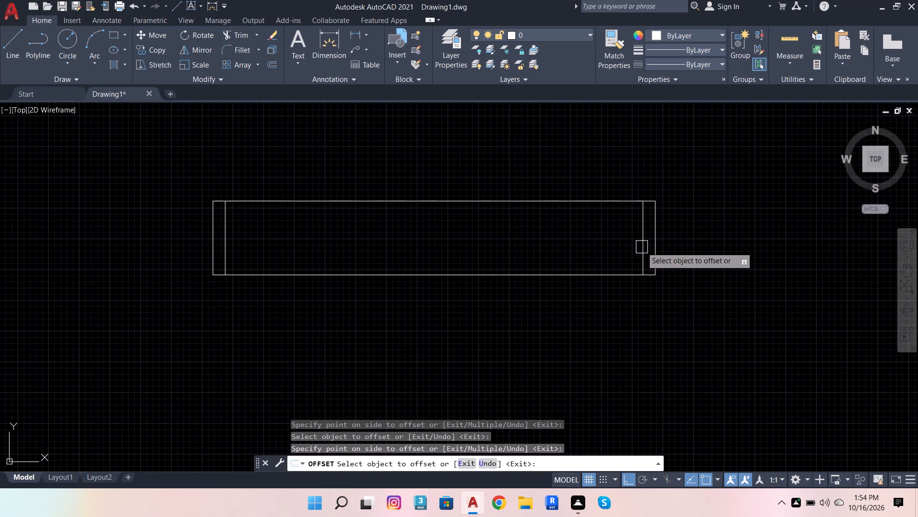
{"action": "left_click_drag", "start_coordinate": [641, 246], "coordinate": [621, 246]}
{"action": "left_click", "coordinate": [556, 245]}
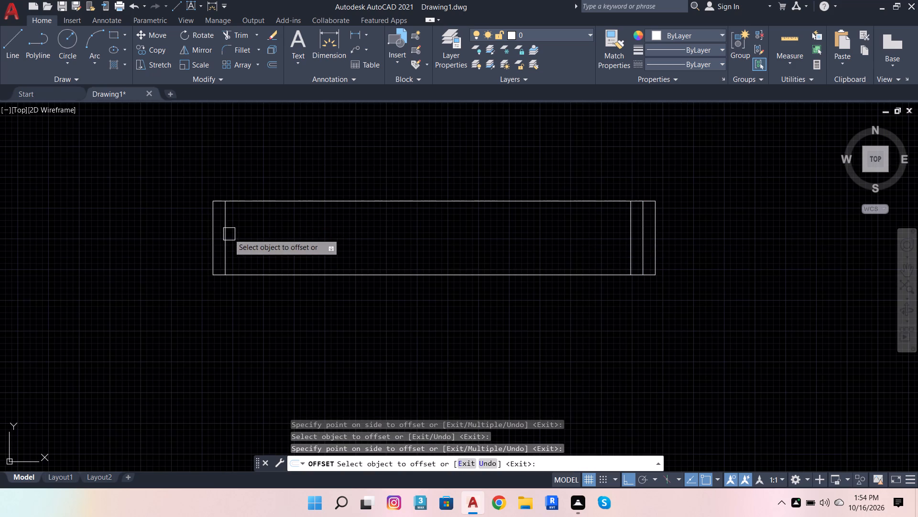
{"action": "left_click", "coordinate": [228, 233]}
{"action": "left_click", "coordinate": [307, 231]}
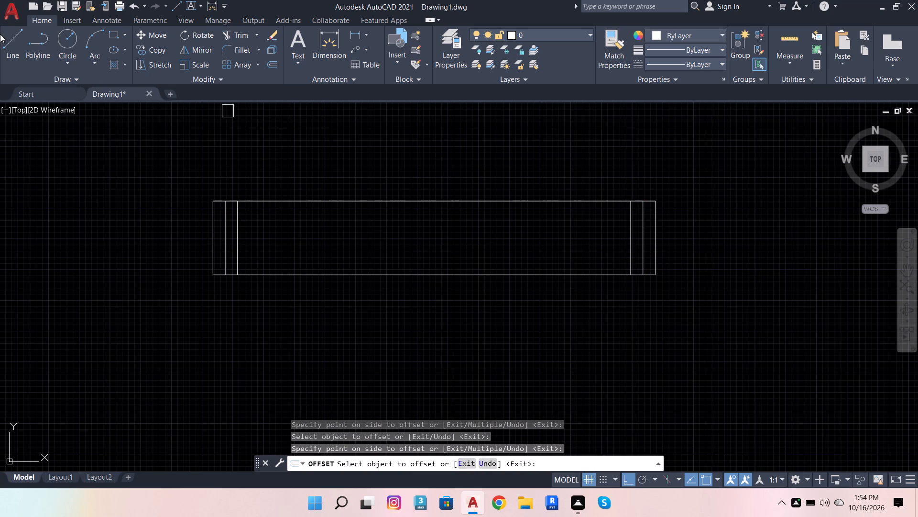
Draw a horizontal centre line in the 3' window between the midpoints of the innermost vertical lines.
{"action": "left_click", "coordinate": [6, 47]}
{"action": "right_click_drag", "start_coordinate": [21, 177], "coordinate": [80, 287], "text": "shift"}
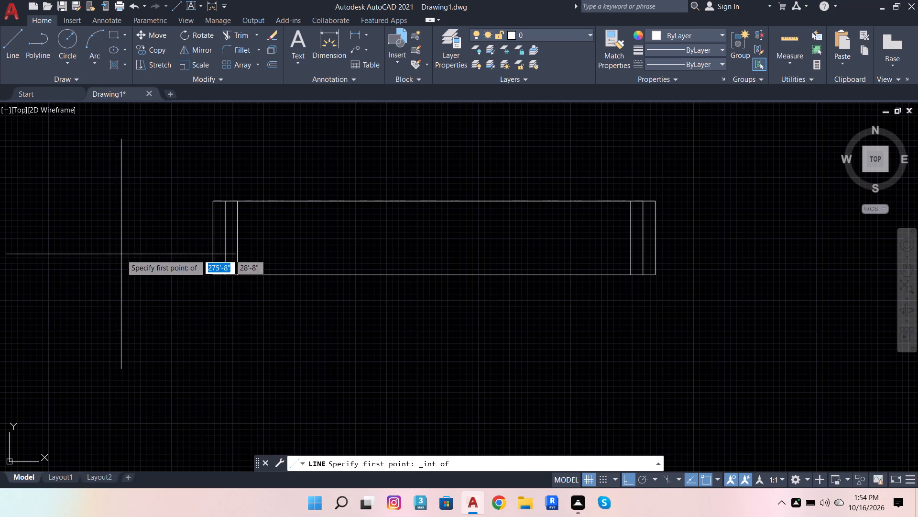
{"action": "right_click", "coordinate": [121, 251], "text": "shift"}
{"action": "left_click", "coordinate": [160, 283]}
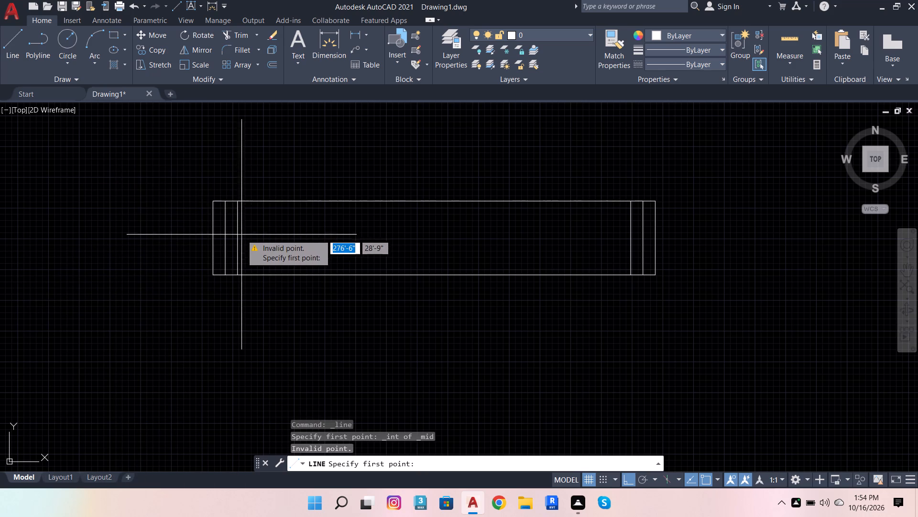
{"action": "right_click", "coordinate": [109, 290], "text": "shift"}
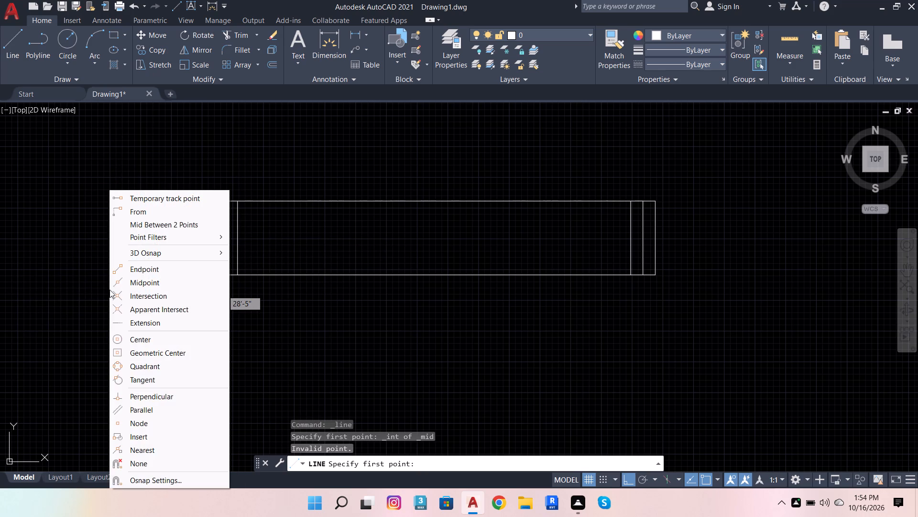
{"action": "left_click", "coordinate": [156, 281]}
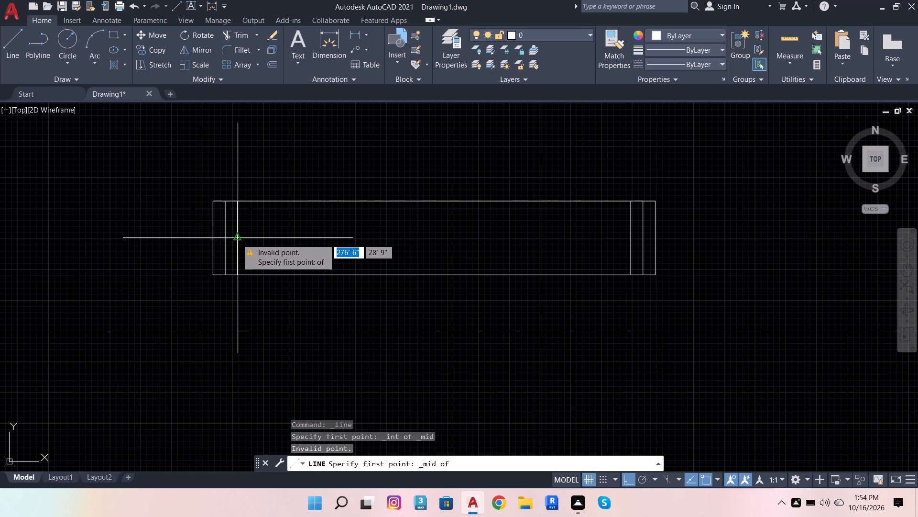
{"action": "left_click", "coordinate": [237, 239]}
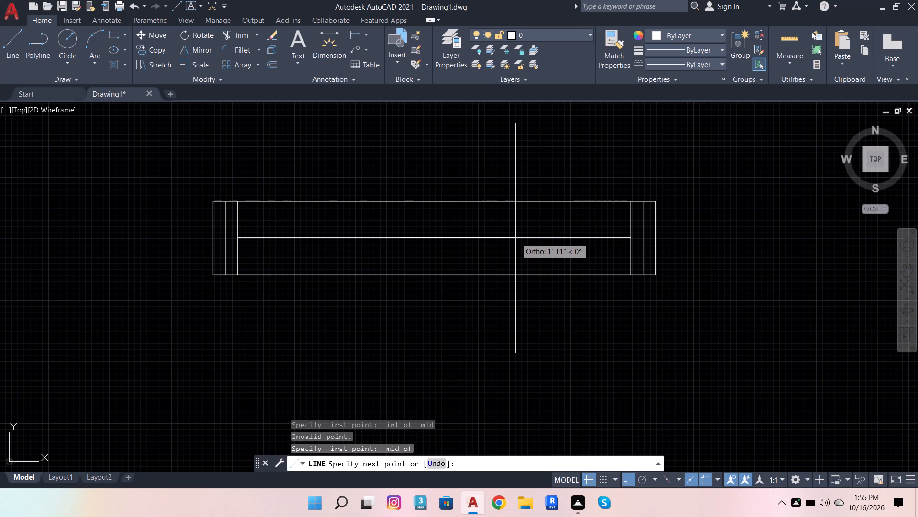
{"action": "right_click", "coordinate": [694, 228], "text": "shift"}
{"action": "left_click", "coordinate": [722, 282]}
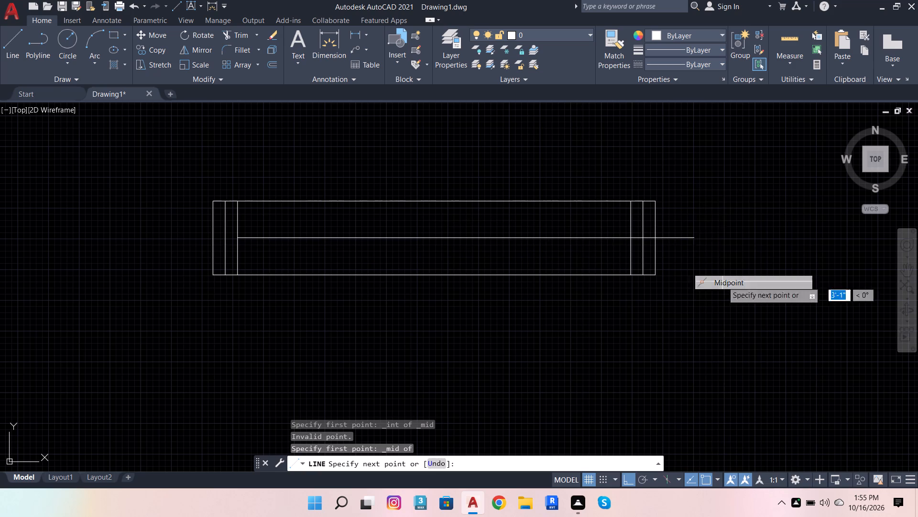
{"action": "left_click", "coordinate": [632, 239]}
{"action": "key", "text": "Escape"}
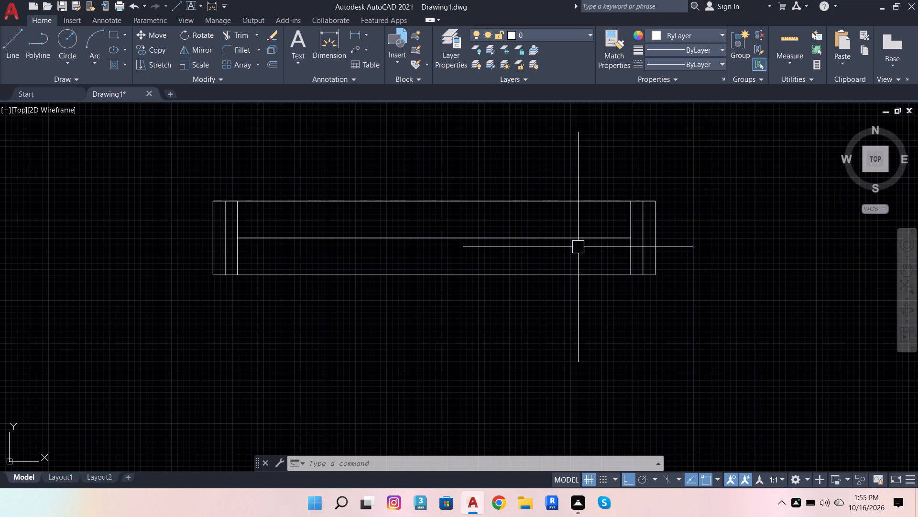
Offset the window's centre line 1" upward and 1" downward.
{"action": "left_click", "coordinate": [429, 234]}
{"action": "left_click", "coordinate": [269, 65]}
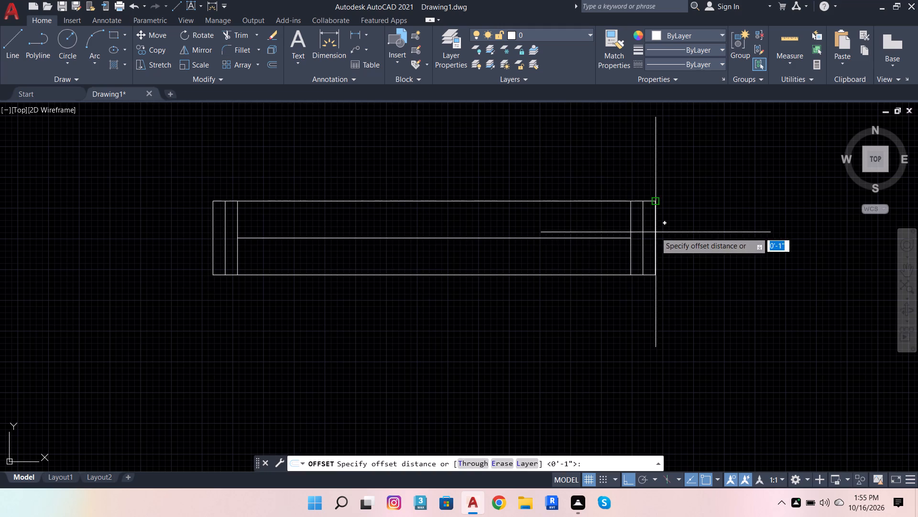
{"action": "left_click", "coordinate": [632, 241]}
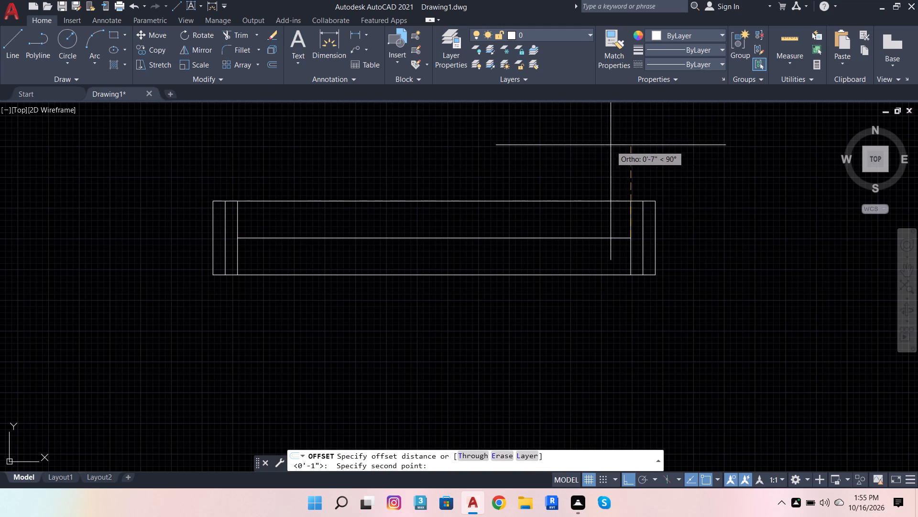
{"action": "key", "text": "1"}
{"action": "key", "text": "Return"}
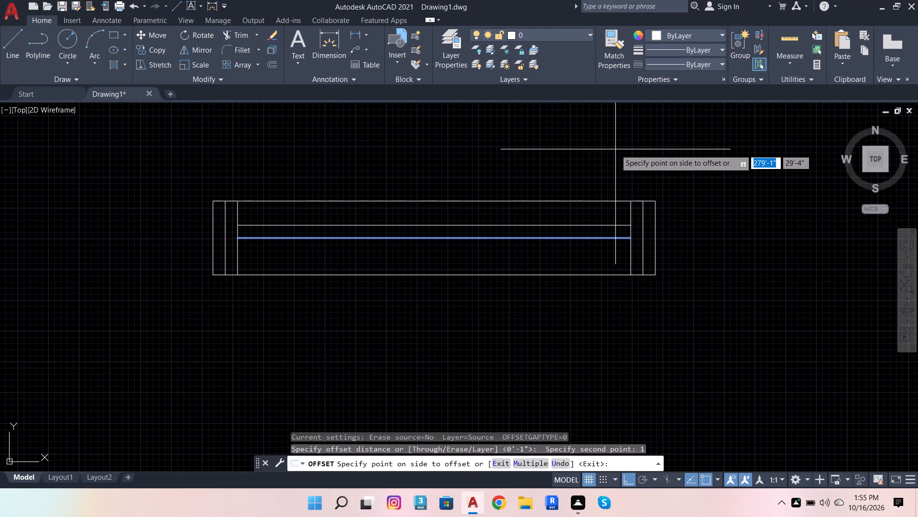
{"action": "left_click", "coordinate": [615, 148]}
{"action": "left_click", "coordinate": [585, 236]}
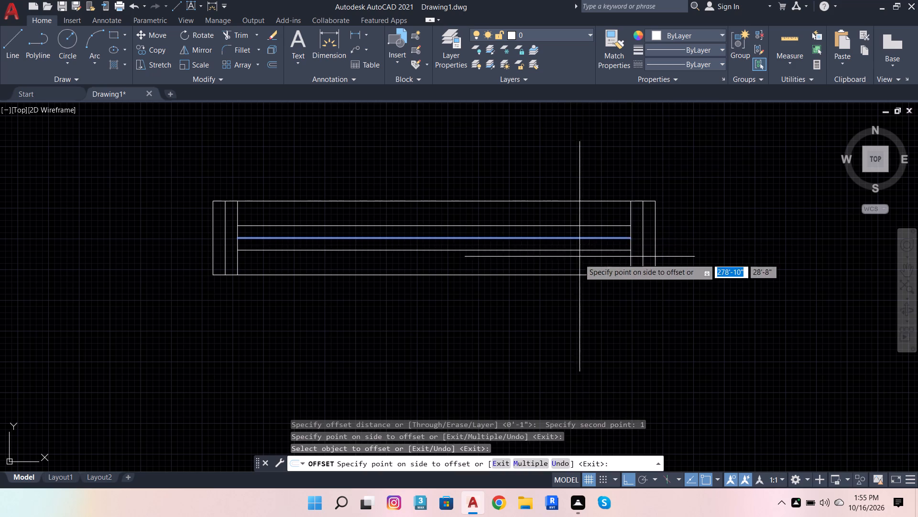
{"action": "left_click", "coordinate": [578, 261]}
Extend the two offset horizontal lines at both ends to meet the window's next vertical lines outward.
{"action": "left_click", "coordinate": [236, 36]}
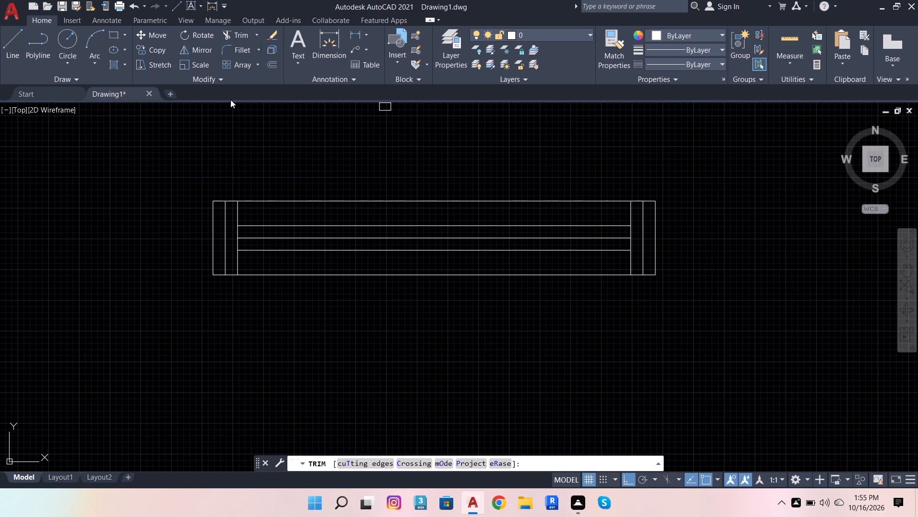
{"action": "left_click", "coordinate": [256, 219], "text": "shift"}
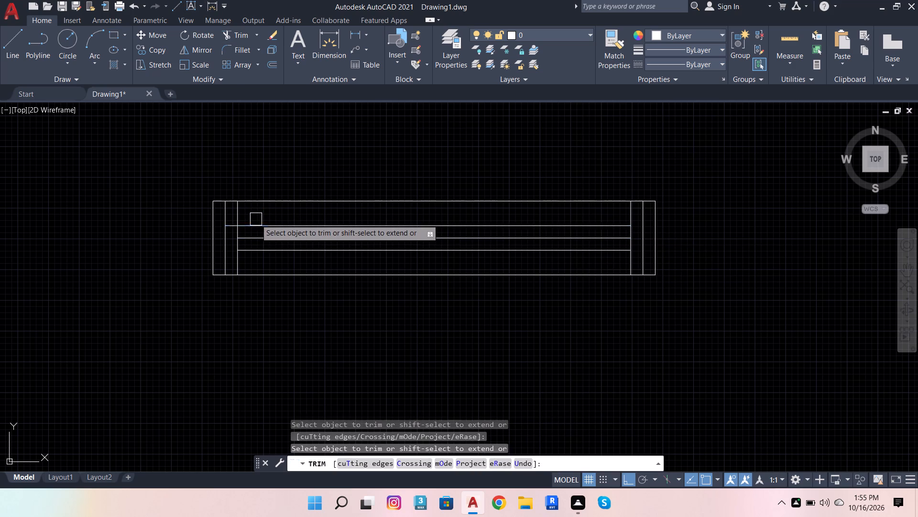
{"action": "left_click", "coordinate": [277, 247], "text": "shift"}
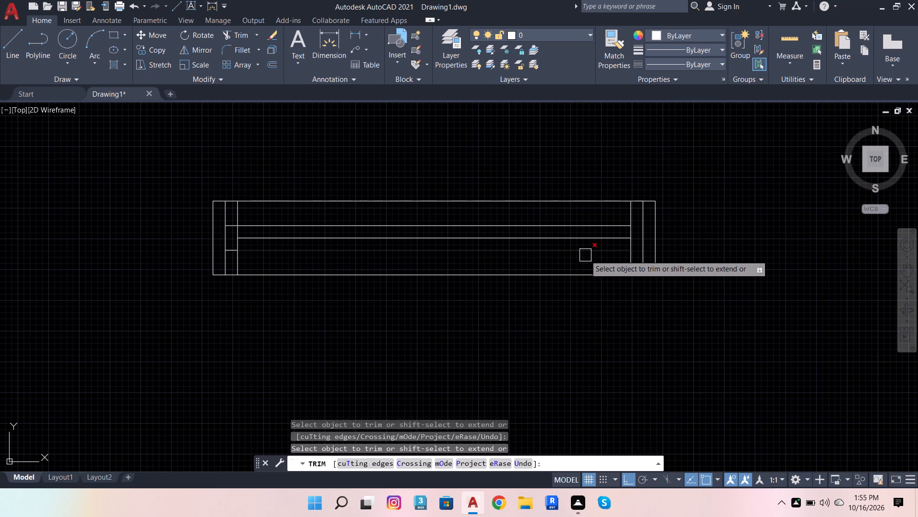
{"action": "left_click", "coordinate": [590, 251], "text": "shift"}
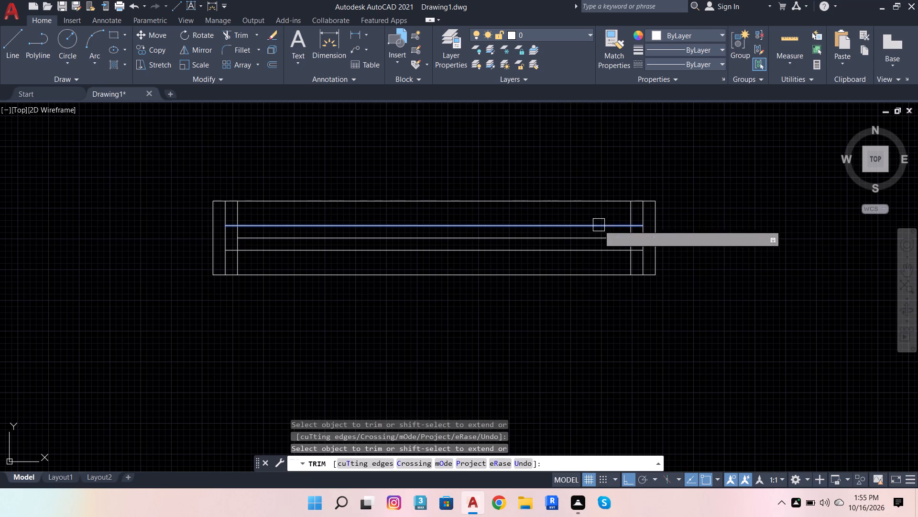
{"action": "left_click", "coordinate": [599, 225], "text": "shift"}
Trim the innermost vertical lines at both window ends above and below the outer pair of inner horizontal lines.
{"action": "scroll", "coordinate": [640, 245], "scroll_direction": "up", "scroll_amount": 1}
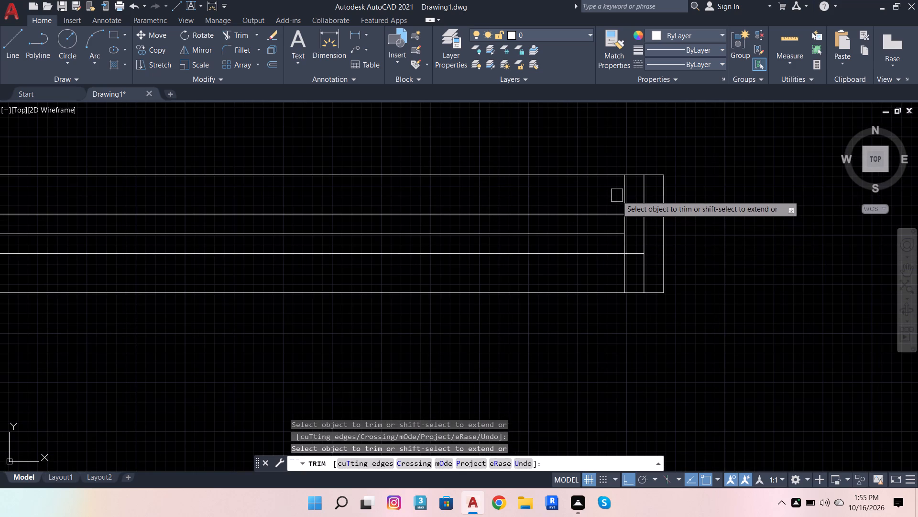
{"action": "left_click", "coordinate": [617, 195]}
{"action": "left_click", "coordinate": [629, 195]}
{"action": "left_click", "coordinate": [626, 274]}
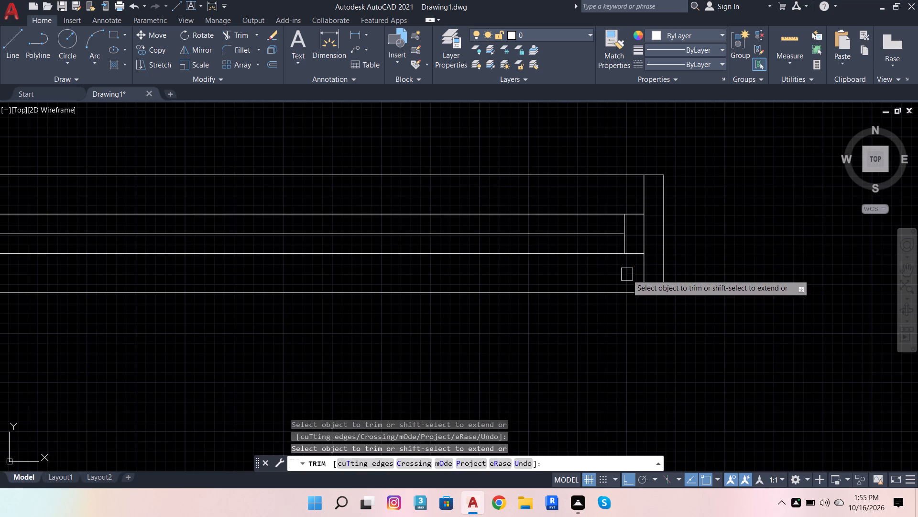
{"action": "scroll", "coordinate": [659, 265], "scroll_direction": "down", "scroll_amount": 2}
{"action": "scroll", "coordinate": [435, 255], "scroll_direction": "up", "scroll_amount": 1}
{"action": "scroll", "coordinate": [378, 233], "scroll_direction": "up", "scroll_amount": 2}
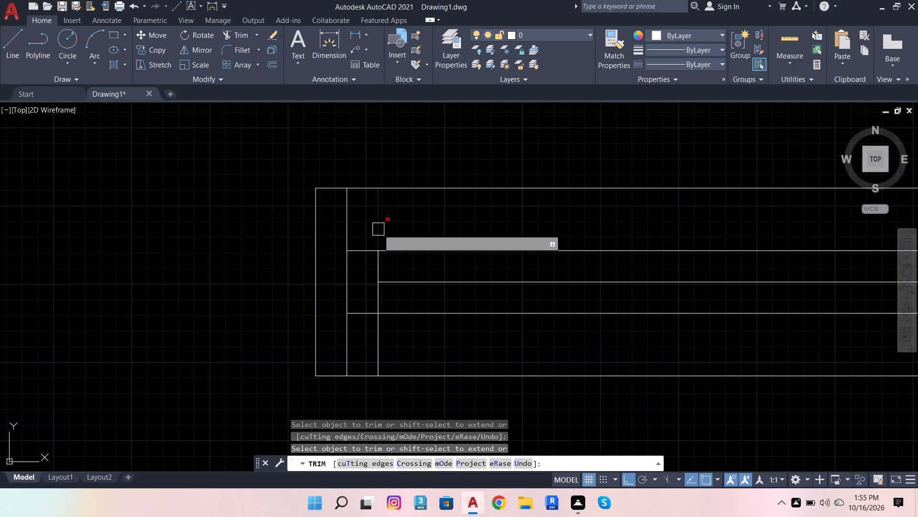
{"action": "left_click", "coordinate": [378, 229]}
{"action": "left_click_drag", "start_coordinate": [379, 345], "coordinate": [393, 347]}
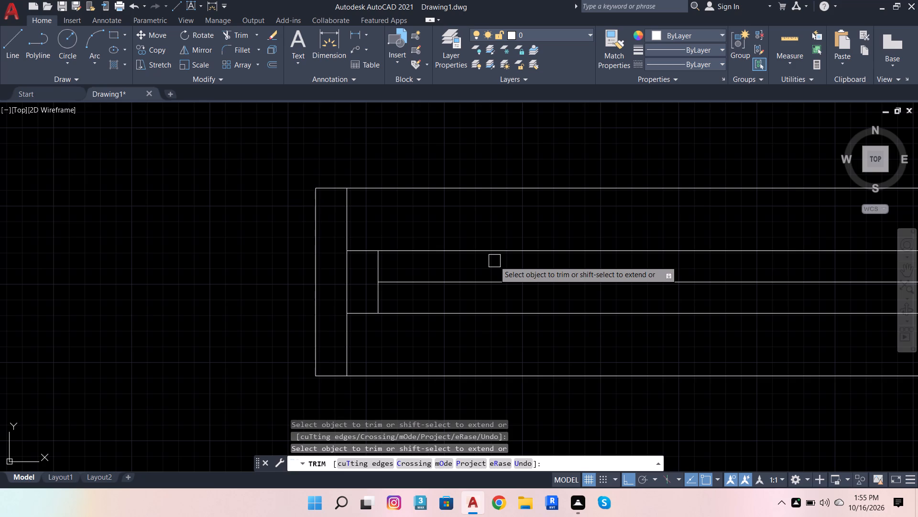
{"action": "key", "text": "Escape"}
{"action": "key", "text": "Escape"}
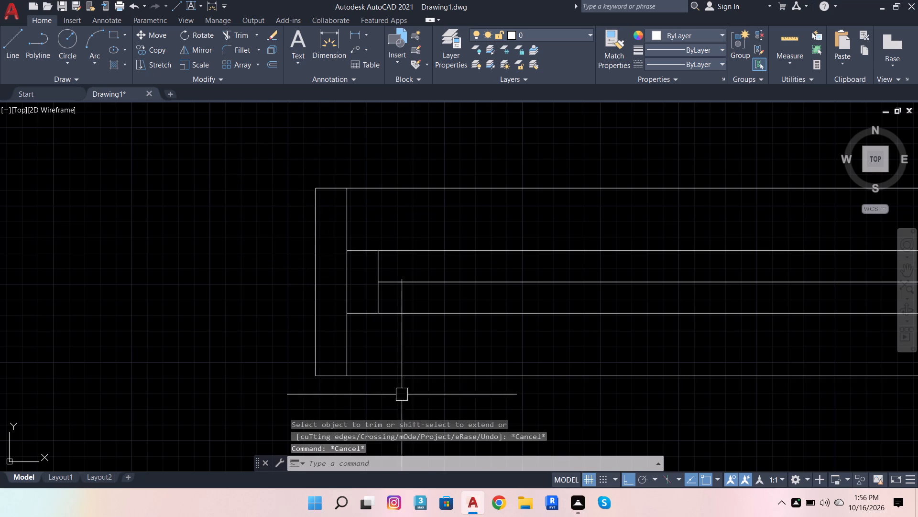
Turn the whole 3' window symbol into a block named FGCHBJK.
{"action": "scroll", "coordinate": [208, 256], "scroll_direction": "down", "scroll_amount": 3}
{"action": "left_click", "coordinate": [213, 197]}
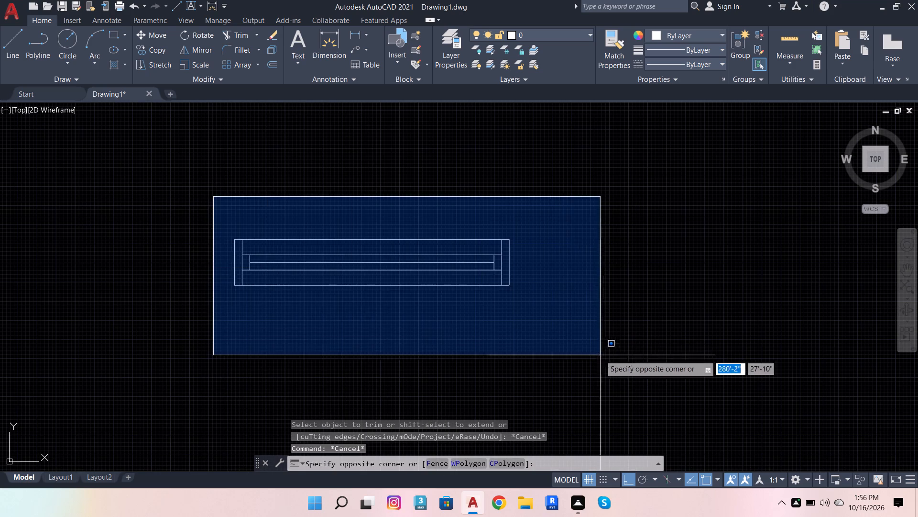
{"action": "left_click", "coordinate": [605, 356]}
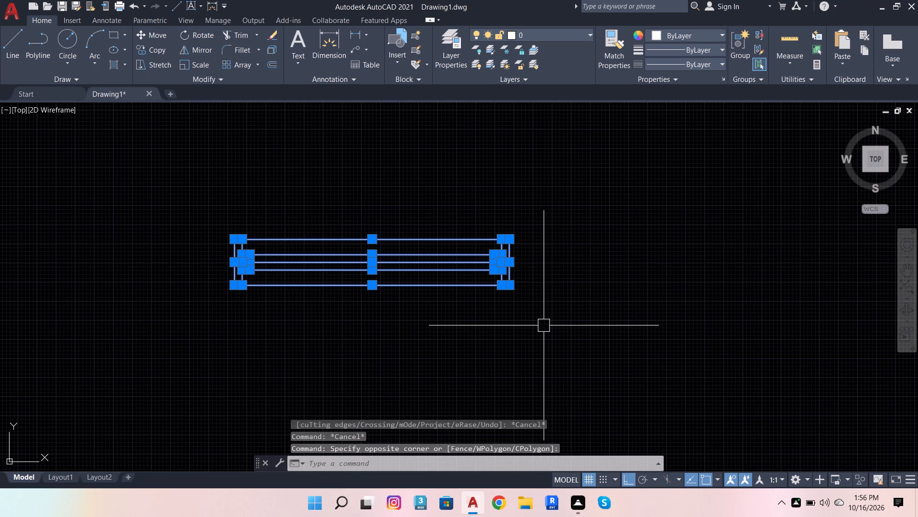
{"action": "key", "text": "b"}
{"action": "left_click", "coordinate": [618, 350]}
{"action": "key", "text": "f"}
{"action": "key", "text": "g"}
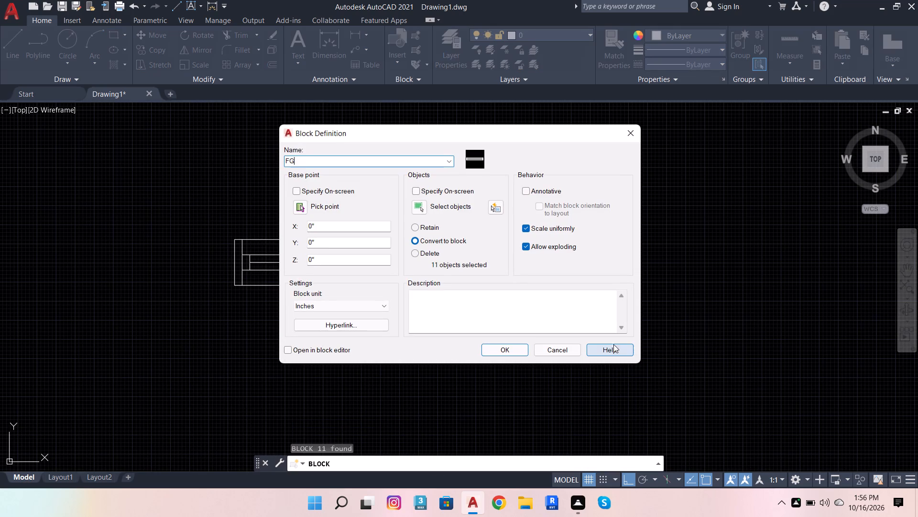
{"action": "key", "text": "c"}
{"action": "type", "text": "HBJK"}
{"action": "key", "text": "Return"}
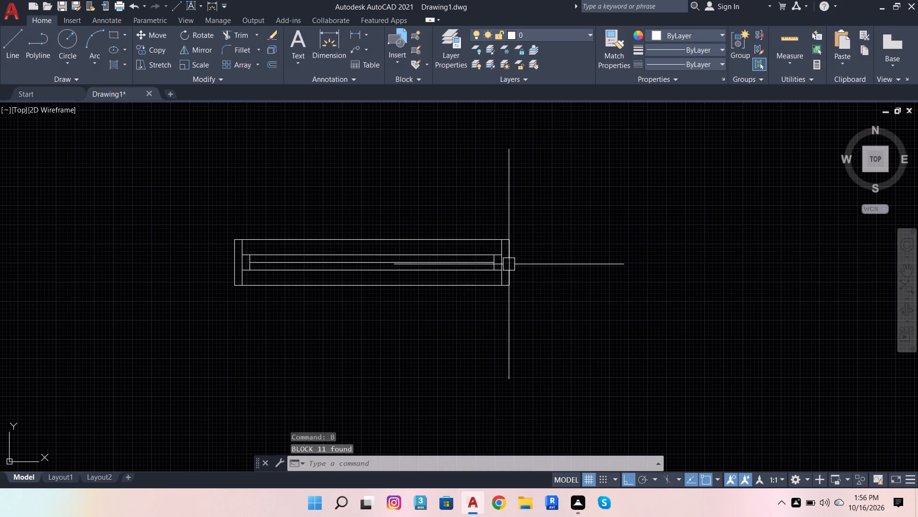
{"action": "left_click", "coordinate": [509, 264]}
{"action": "scroll", "coordinate": [528, 265], "scroll_direction": "down", "scroll_amount": 3}
{"action": "key", "text": "Escape"}
Copy the 5' window block by its upper-right corner onto the bottom wall's inner line at the mark near the plan's lower-right corner.
{"action": "scroll", "coordinate": [528, 294], "scroll_direction": "down", "scroll_amount": 2}
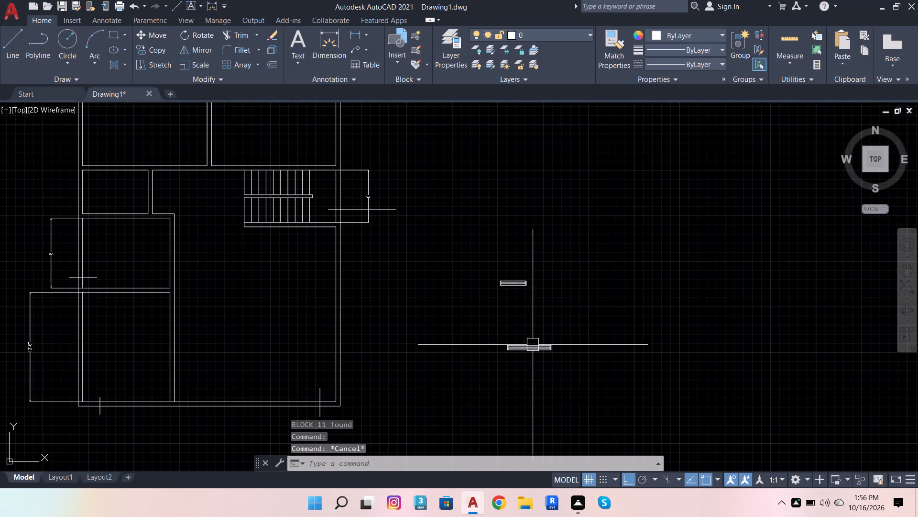
{"action": "left_click", "coordinate": [532, 348]}
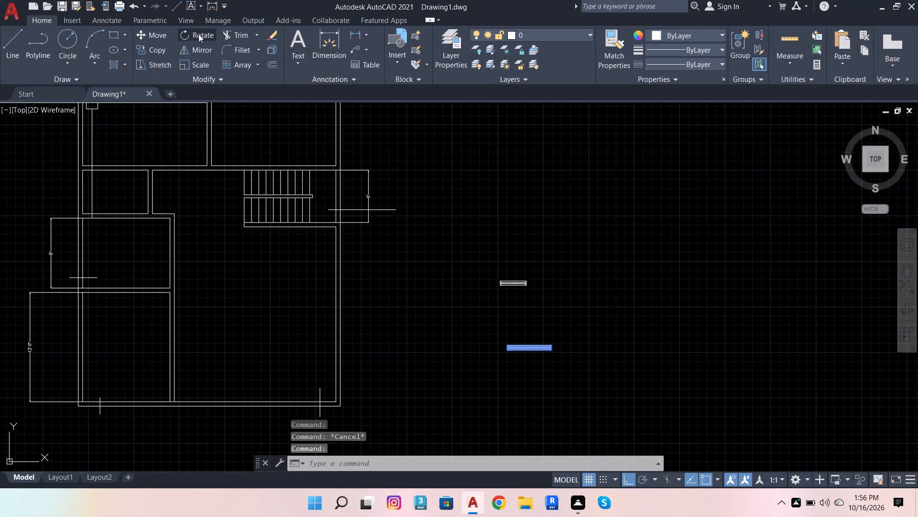
{"action": "scroll", "coordinate": [468, 323], "scroll_direction": "down", "scroll_amount": 2}
{"action": "scroll", "coordinate": [400, 233], "scroll_direction": "up", "scroll_amount": 1}
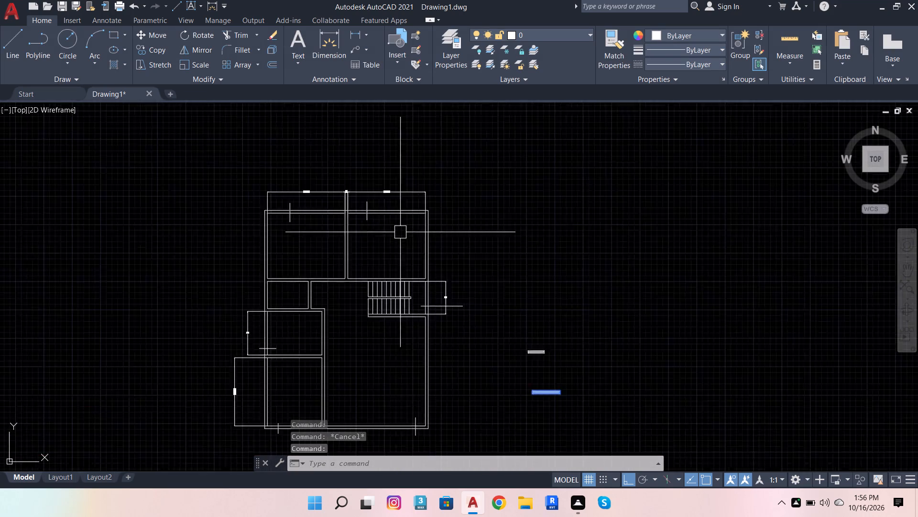
{"action": "scroll", "coordinate": [400, 232], "scroll_direction": "up", "scroll_amount": 1}
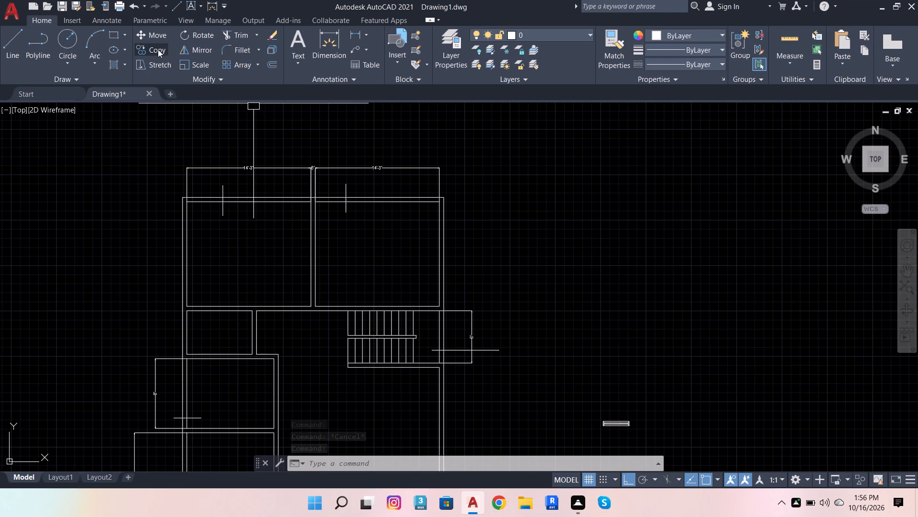
{"action": "left_click", "coordinate": [158, 49]}
{"action": "scroll", "coordinate": [550, 367], "scroll_direction": "down", "scroll_amount": 2}
{"action": "scroll", "coordinate": [579, 438], "scroll_direction": "up", "scroll_amount": 3}
{"action": "scroll", "coordinate": [620, 352], "scroll_direction": "up", "scroll_amount": 1}
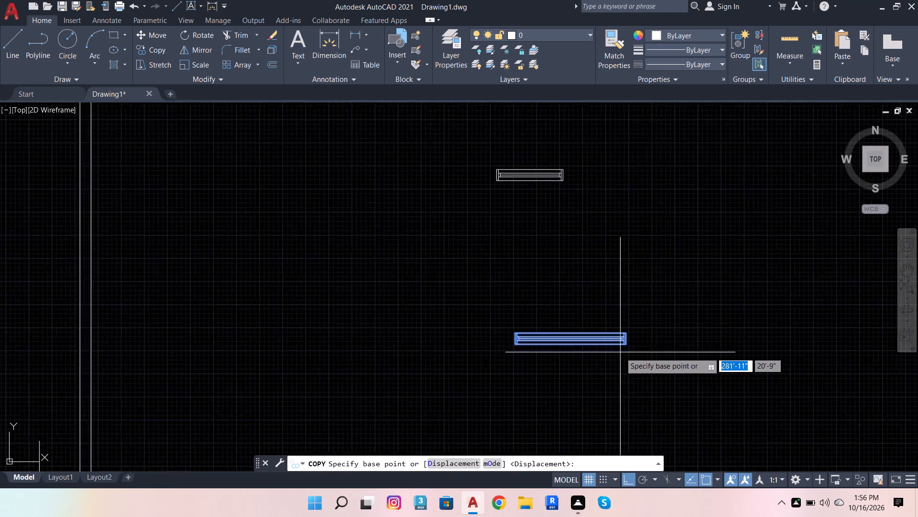
{"action": "scroll", "coordinate": [620, 352], "scroll_direction": "up", "scroll_amount": 1}
{"action": "left_click", "coordinate": [630, 321]}
{"action": "scroll", "coordinate": [685, 301], "scroll_direction": "down", "scroll_amount": 3}
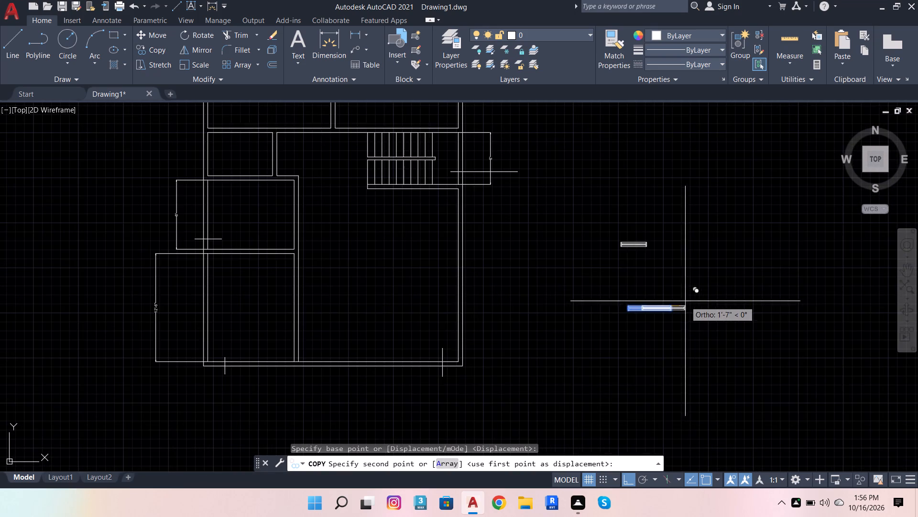
{"action": "scroll", "coordinate": [436, 360], "scroll_direction": "up", "scroll_amount": 4}
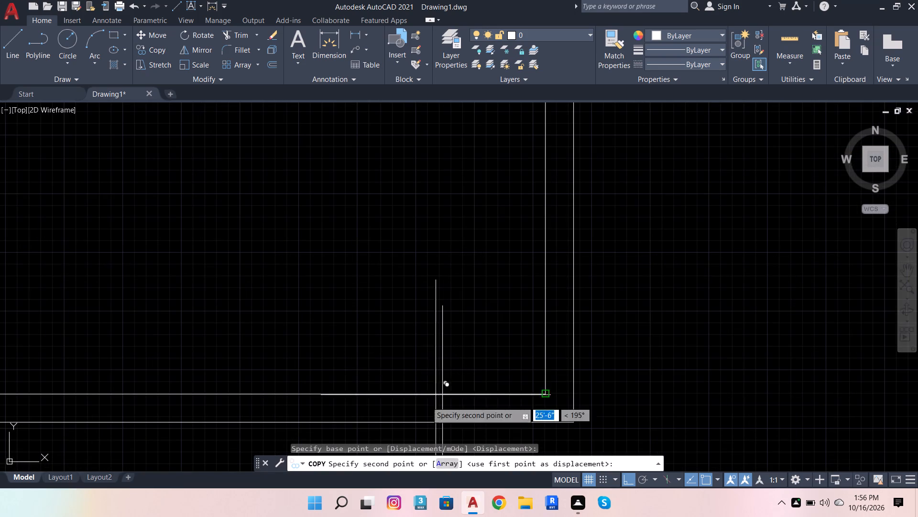
{"action": "left_click", "coordinate": [443, 391]}
{"action": "scroll", "coordinate": [589, 321], "scroll_direction": "down", "scroll_amount": 4}
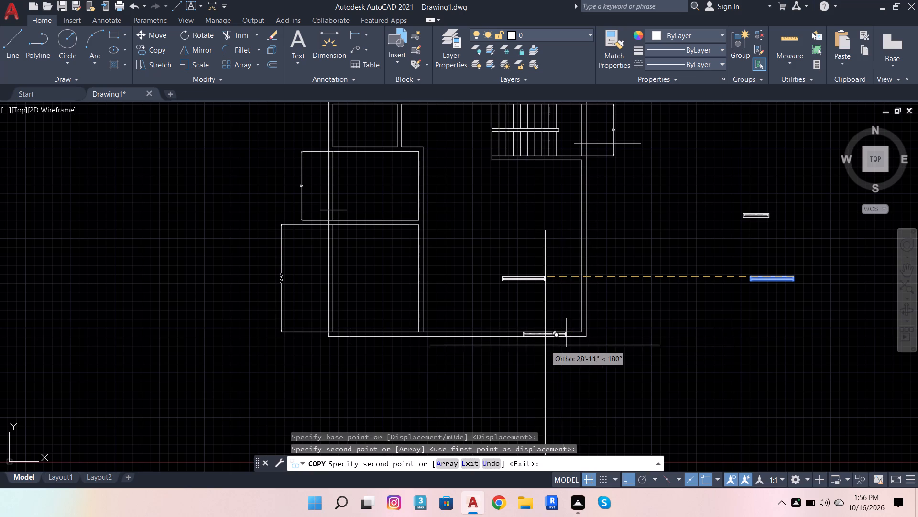
{"action": "key", "text": "space"}
Copy the bottom wall's 5' window block by its upper-left corner to the inner-line mark near the plan's lower-left corner.
{"action": "scroll", "coordinate": [536, 325], "scroll_direction": "up", "scroll_amount": 3}
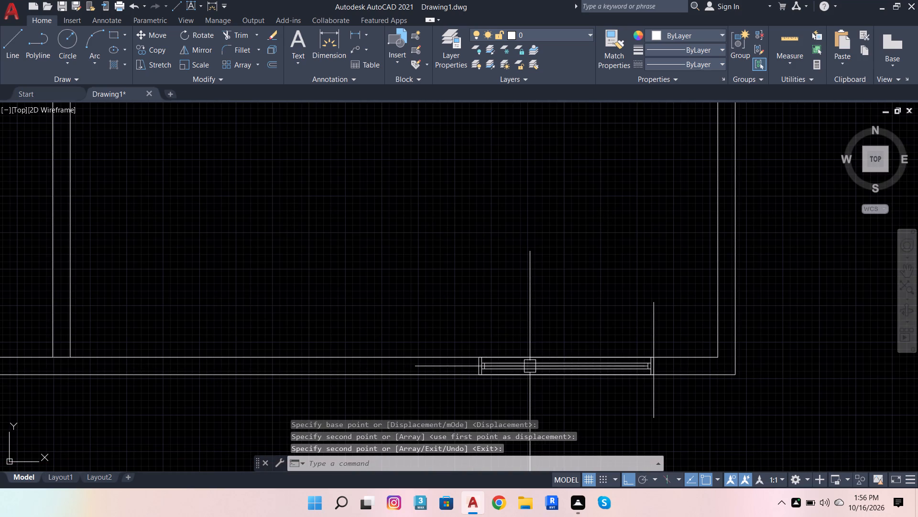
{"action": "left_click", "coordinate": [530, 366]}
{"action": "key", "text": "c"}
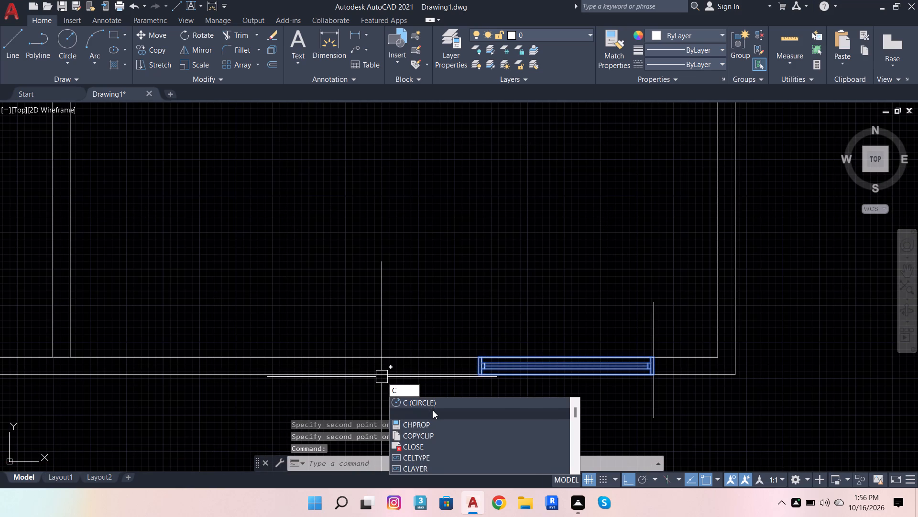
{"action": "left_click", "coordinate": [433, 412]}
{"action": "scroll", "coordinate": [477, 350], "scroll_direction": "up", "scroll_amount": 1}
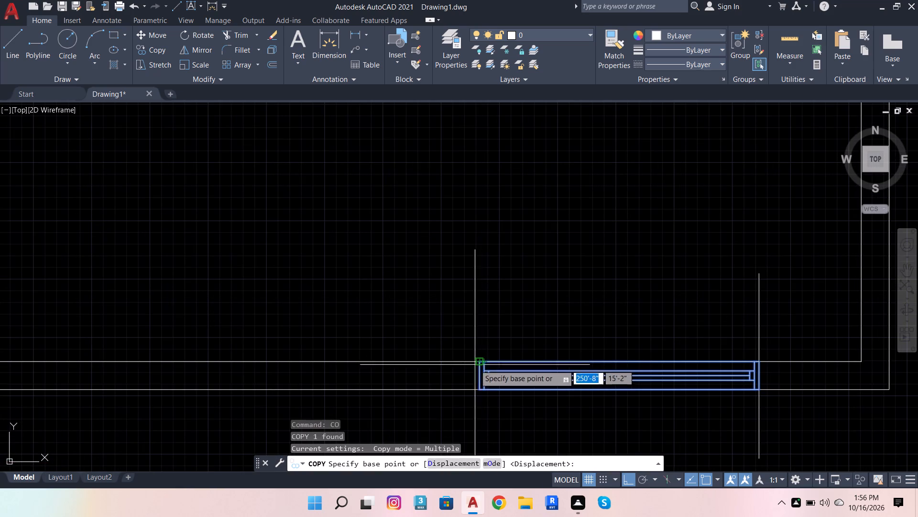
{"action": "left_click", "coordinate": [479, 363]}
{"action": "scroll", "coordinate": [616, 333], "scroll_direction": "down", "scroll_amount": 3}
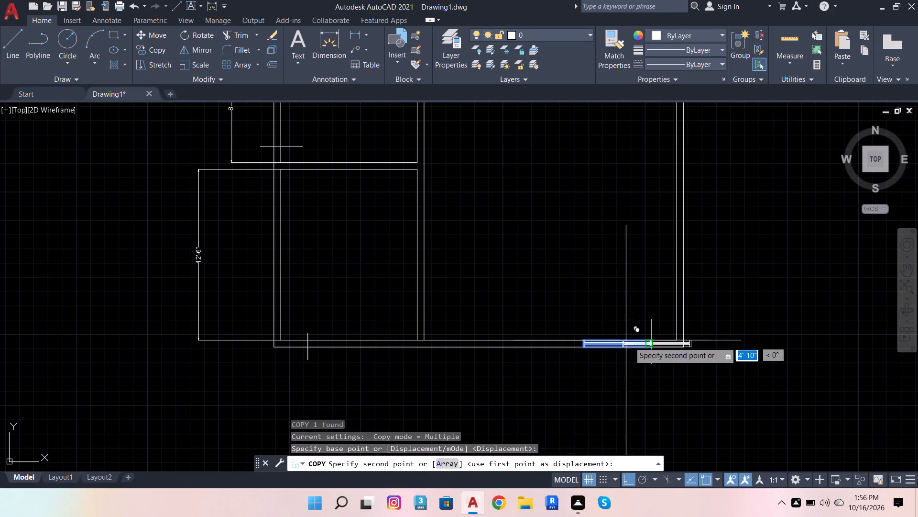
{"action": "scroll", "coordinate": [290, 356], "scroll_direction": "up", "scroll_amount": 2}
{"action": "scroll", "coordinate": [325, 323], "scroll_direction": "up", "scroll_amount": 2}
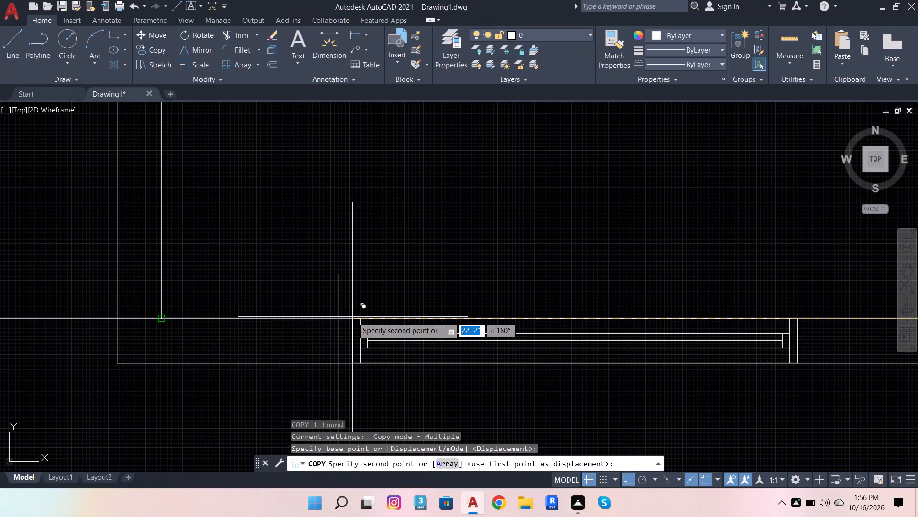
{"action": "left_click", "coordinate": [339, 321]}
Place two more copies of the 5' window on the top wall's outer line, at the marks of the two upper rooms.
{"action": "scroll", "coordinate": [384, 332], "scroll_direction": "down", "scroll_amount": 3}
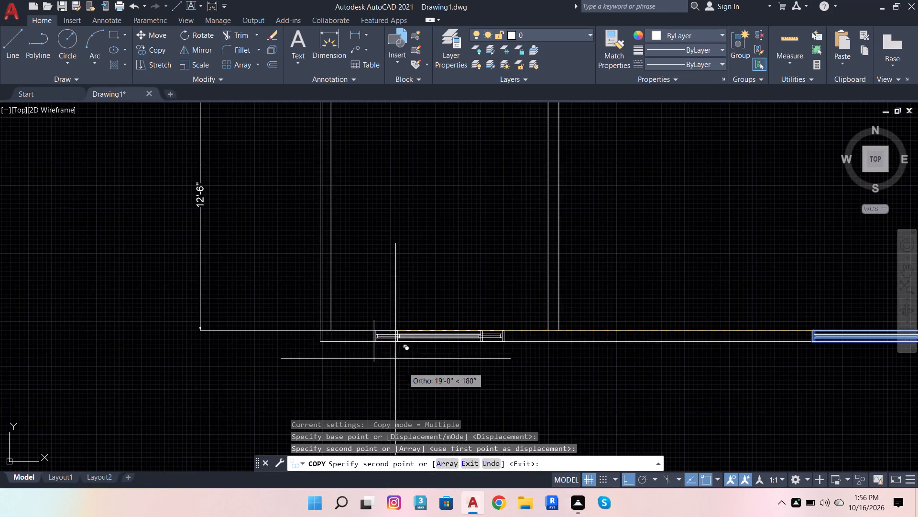
{"action": "scroll", "coordinate": [409, 373], "scroll_direction": "down", "scroll_amount": 5}
{"action": "scroll", "coordinate": [403, 296], "scroll_direction": "up", "scroll_amount": 5}
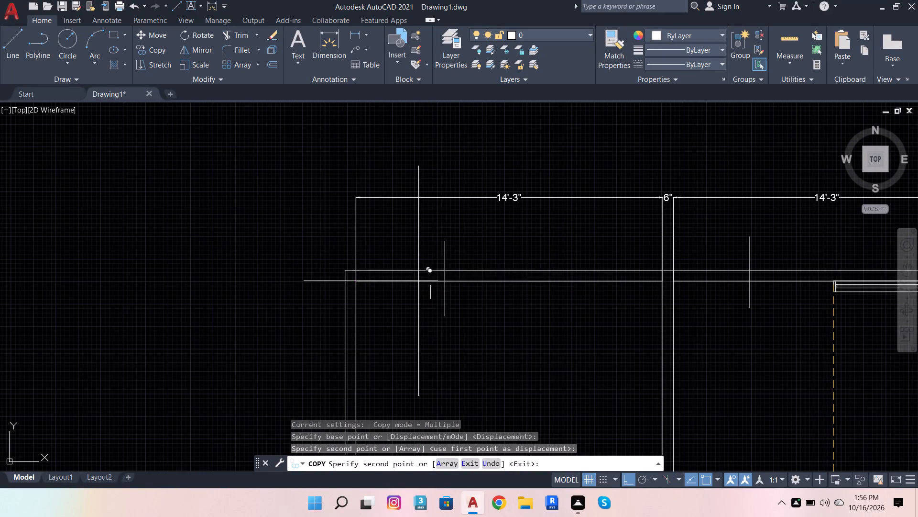
{"action": "scroll", "coordinate": [445, 273], "scroll_direction": "up", "scroll_amount": 3}
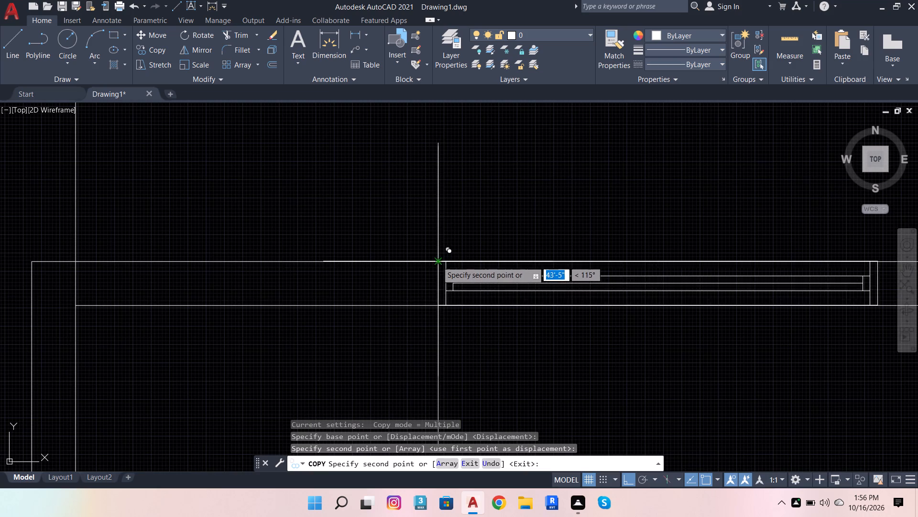
{"action": "left_click", "coordinate": [437, 261]}
{"action": "scroll", "coordinate": [417, 261], "scroll_direction": "down", "scroll_amount": 4}
{"action": "scroll", "coordinate": [622, 263], "scroll_direction": "up", "scroll_amount": 3}
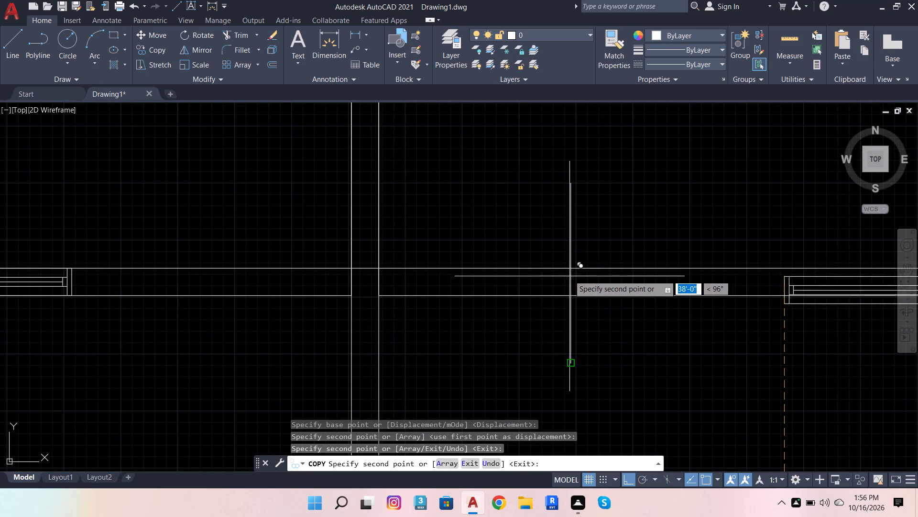
{"action": "left_click", "coordinate": [571, 268]}
{"action": "scroll", "coordinate": [470, 283], "scroll_direction": "down", "scroll_amount": 4}
{"action": "key", "text": "Escape"}
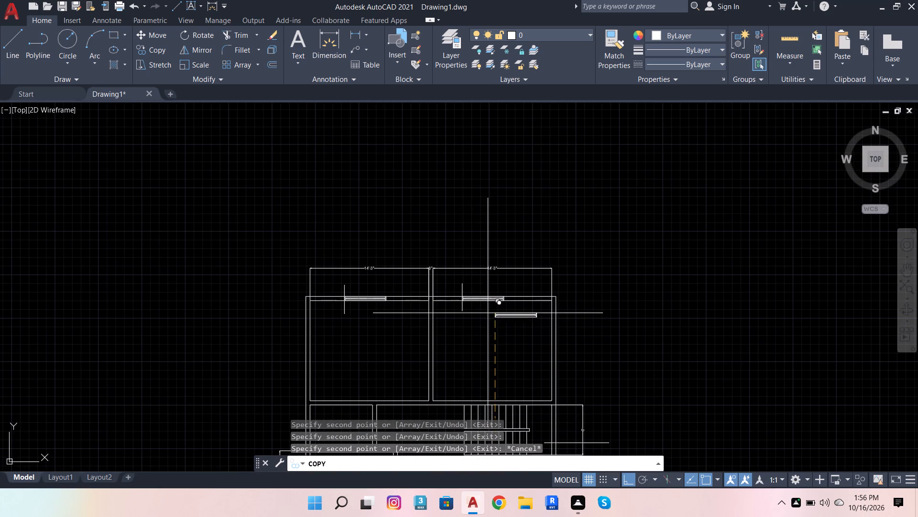
Rotate the 3' window block beside the plan to vertical about its lower-right corner.
{"action": "scroll", "coordinate": [487, 312], "scroll_direction": "down", "scroll_amount": 2}
{"action": "scroll", "coordinate": [570, 405], "scroll_direction": "up", "scroll_amount": 3}
{"action": "left_click", "coordinate": [574, 348]}
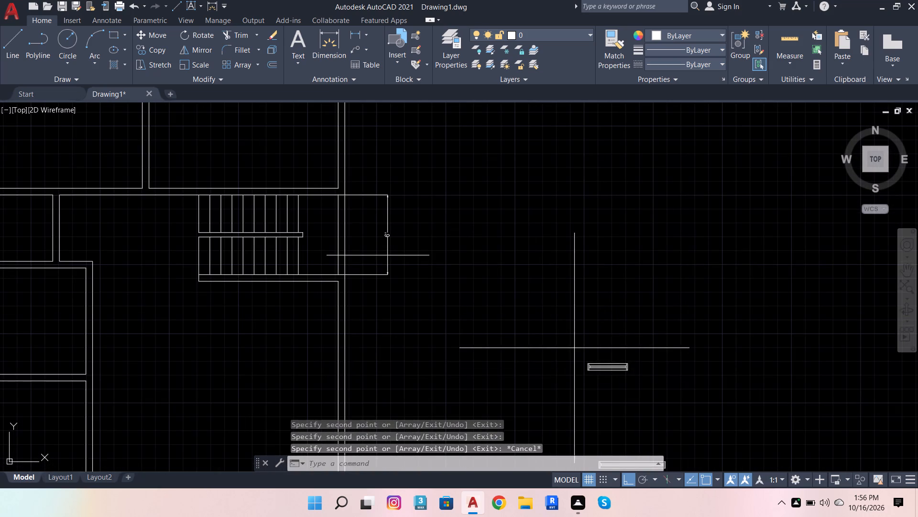
{"action": "left_click", "coordinate": [633, 391]}
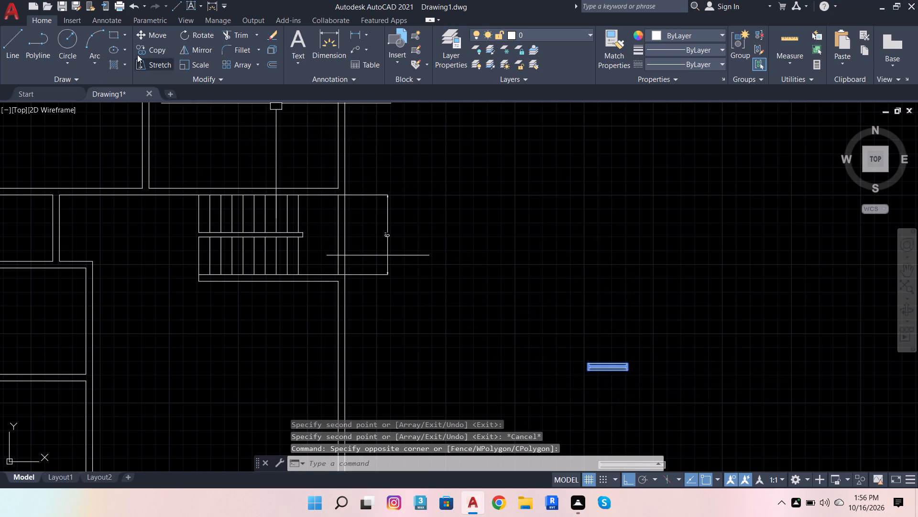
{"action": "left_click", "coordinate": [208, 32]}
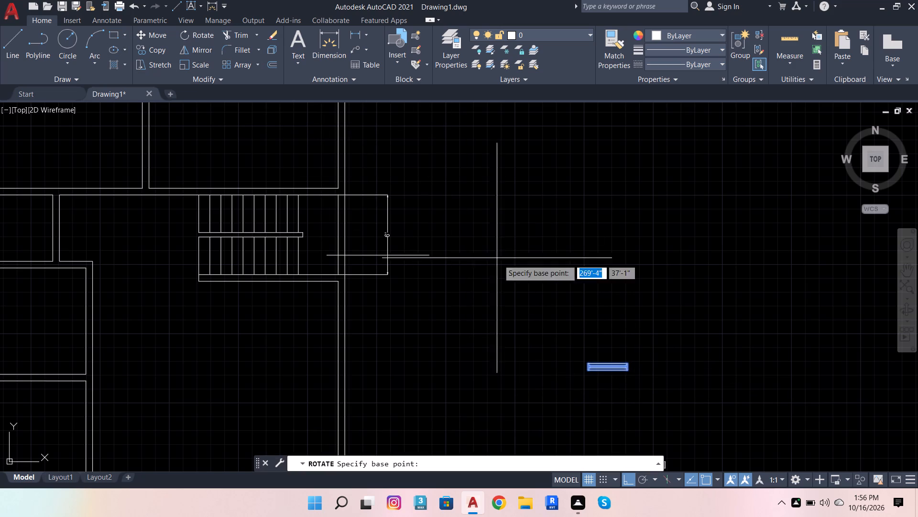
{"action": "left_click", "coordinate": [632, 374]}
{"action": "left_click", "coordinate": [623, 391]}
Copy the vertical 3' window by its lower-left corner to the marks on the right wall beside the staircase and the 8' room's left wall.
{"action": "left_click", "coordinate": [630, 353]}
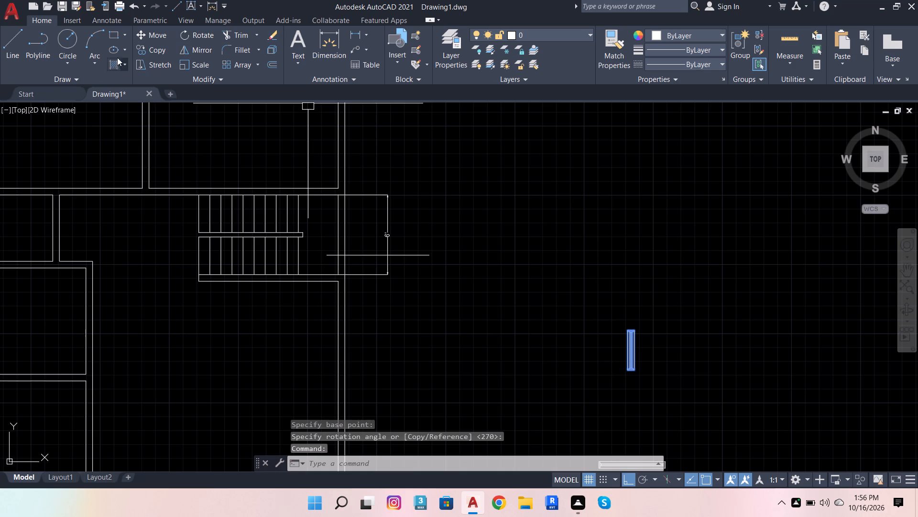
{"action": "left_click", "coordinate": [142, 49]}
{"action": "scroll", "coordinate": [623, 372], "scroll_direction": "up", "scroll_amount": 3}
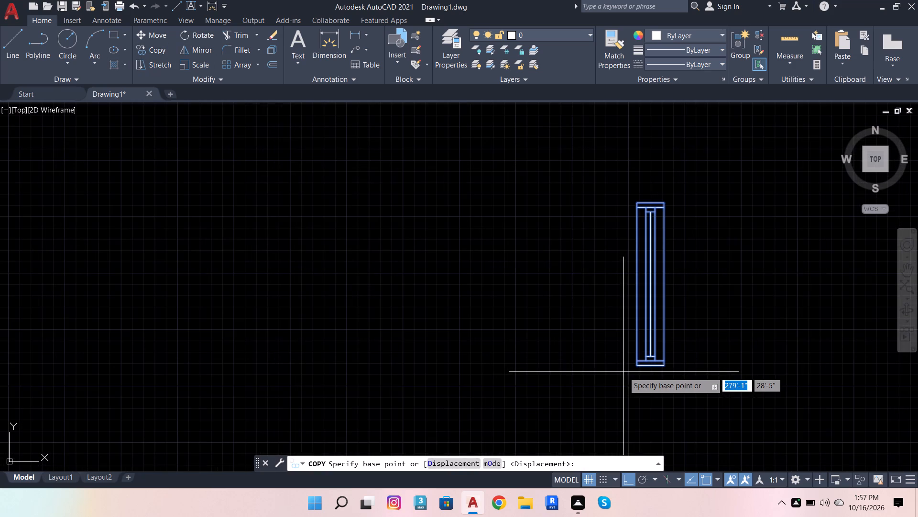
{"action": "left_click", "coordinate": [637, 363]}
{"action": "scroll", "coordinate": [661, 326], "scroll_direction": "down", "scroll_amount": 4}
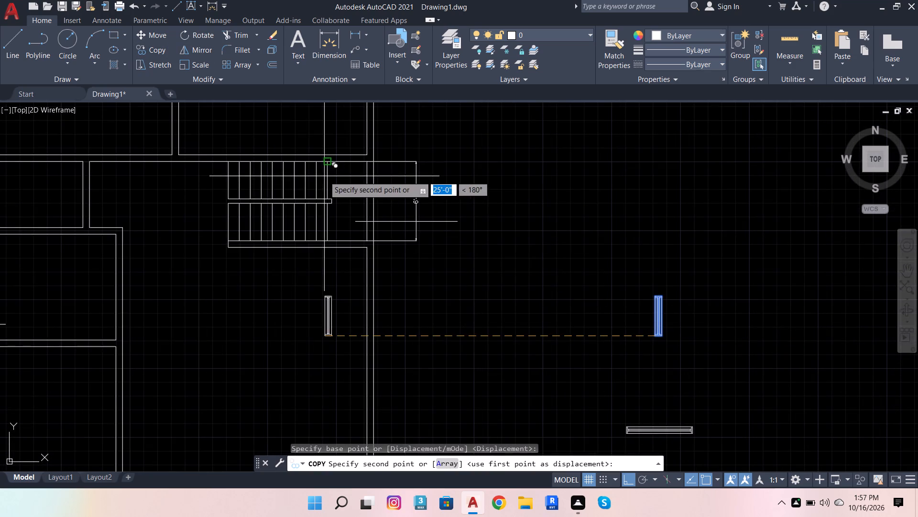
{"action": "scroll", "coordinate": [351, 213], "scroll_direction": "up", "scroll_amount": 3}
{"action": "left_click", "coordinate": [403, 236]}
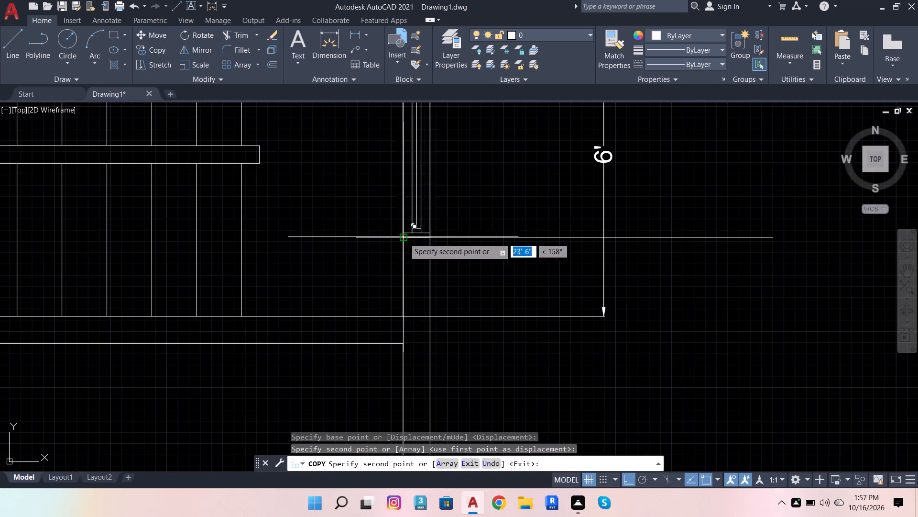
{"action": "scroll", "coordinate": [452, 265], "scroll_direction": "down", "scroll_amount": 4}
{"action": "scroll", "coordinate": [521, 307], "scroll_direction": "down", "scroll_amount": 3}
{"action": "scroll", "coordinate": [393, 310], "scroll_direction": "up", "scroll_amount": 4}
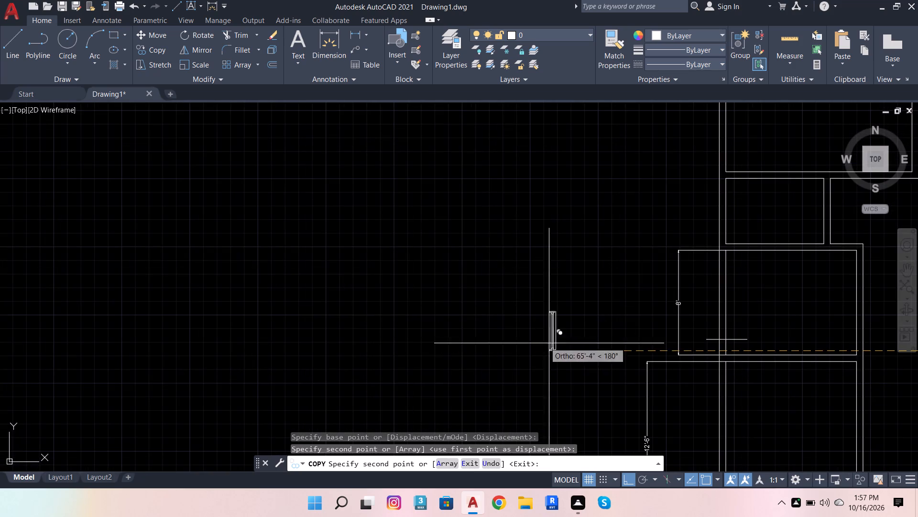
{"action": "scroll", "coordinate": [699, 345], "scroll_direction": "up", "scroll_amount": 3}
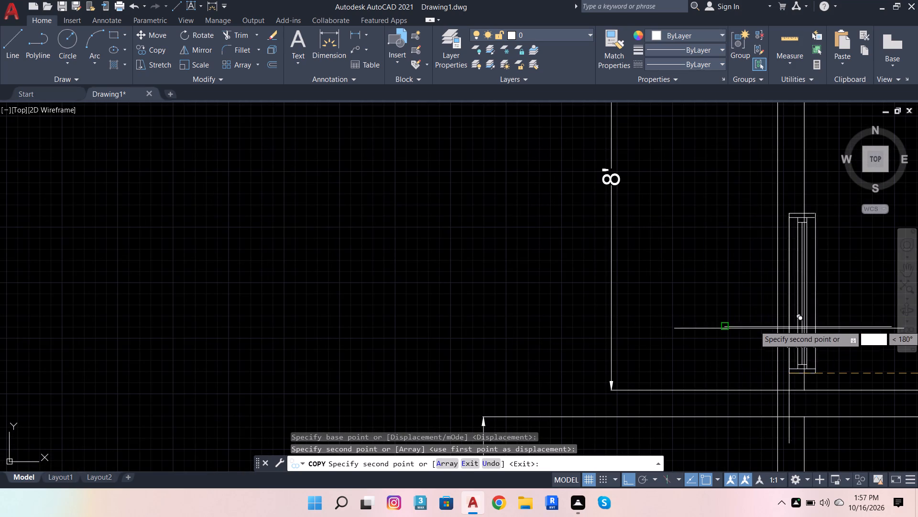
{"action": "scroll", "coordinate": [777, 327], "scroll_direction": "up", "scroll_amount": 4}
{"action": "left_click", "coordinate": [770, 324]}
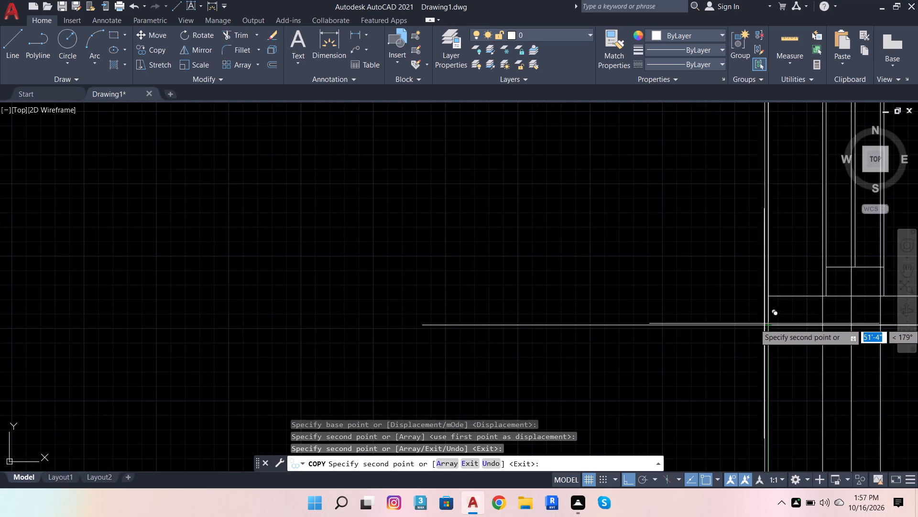
{"action": "scroll", "coordinate": [669, 313], "scroll_direction": "down", "scroll_amount": 4}
{"action": "scroll", "coordinate": [482, 279], "scroll_direction": "down", "scroll_amount": 3}
{"action": "key", "text": "Escape"}
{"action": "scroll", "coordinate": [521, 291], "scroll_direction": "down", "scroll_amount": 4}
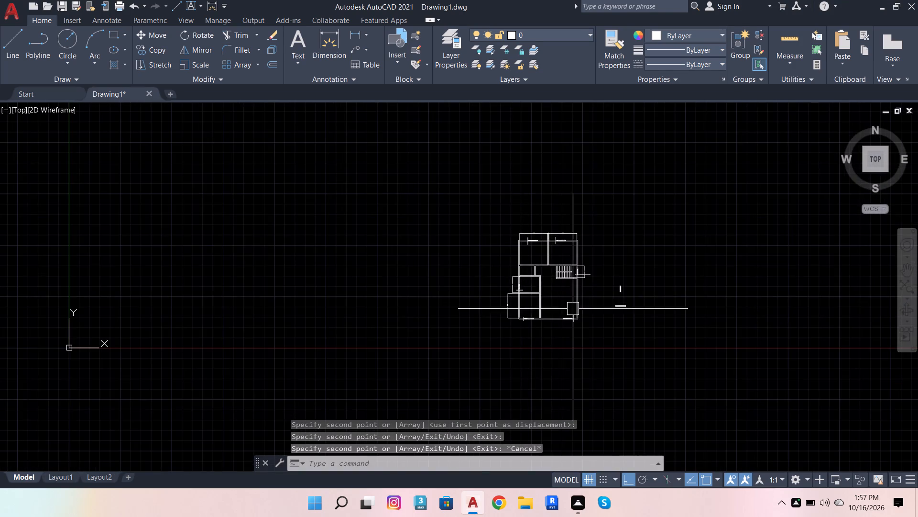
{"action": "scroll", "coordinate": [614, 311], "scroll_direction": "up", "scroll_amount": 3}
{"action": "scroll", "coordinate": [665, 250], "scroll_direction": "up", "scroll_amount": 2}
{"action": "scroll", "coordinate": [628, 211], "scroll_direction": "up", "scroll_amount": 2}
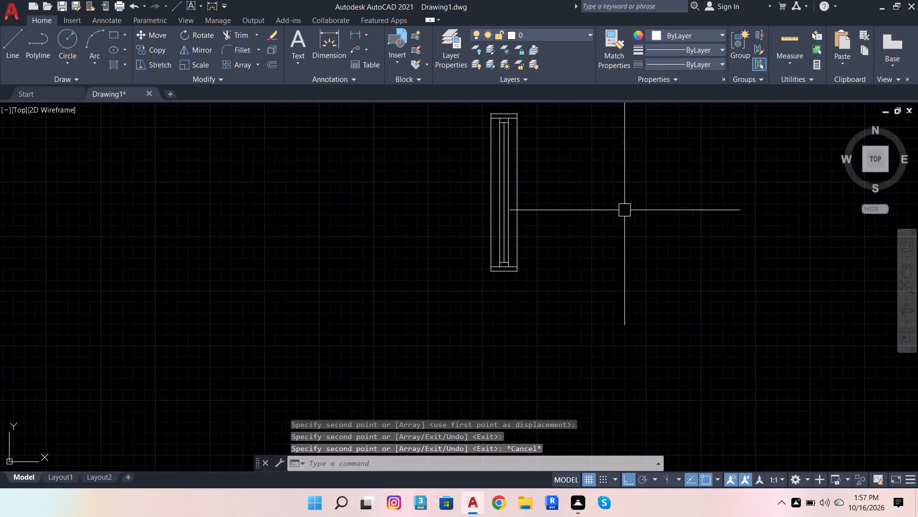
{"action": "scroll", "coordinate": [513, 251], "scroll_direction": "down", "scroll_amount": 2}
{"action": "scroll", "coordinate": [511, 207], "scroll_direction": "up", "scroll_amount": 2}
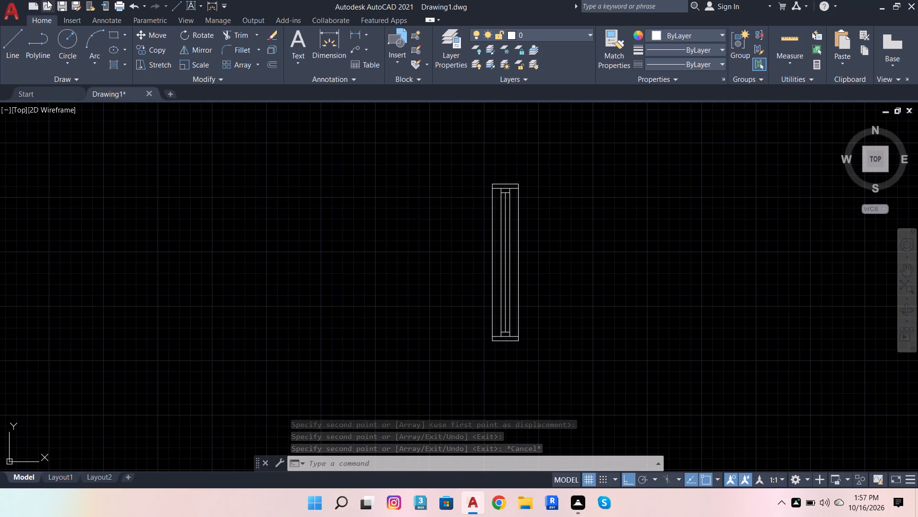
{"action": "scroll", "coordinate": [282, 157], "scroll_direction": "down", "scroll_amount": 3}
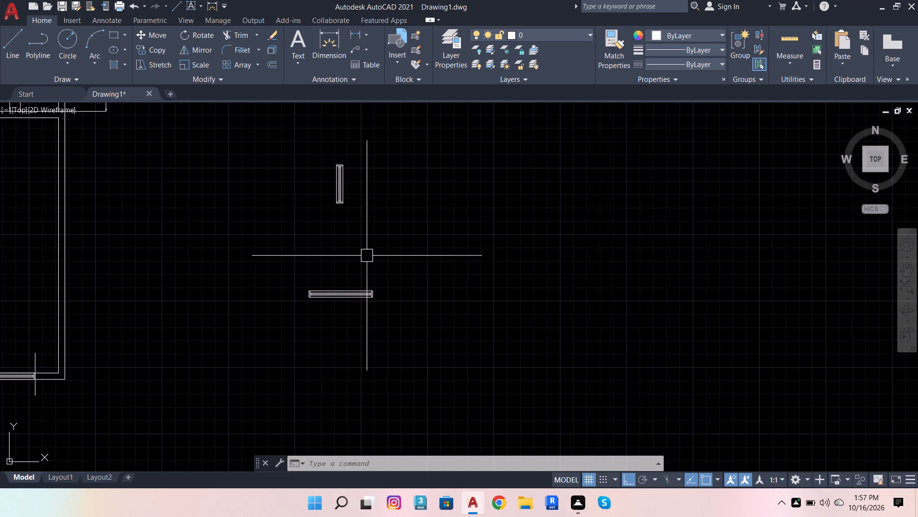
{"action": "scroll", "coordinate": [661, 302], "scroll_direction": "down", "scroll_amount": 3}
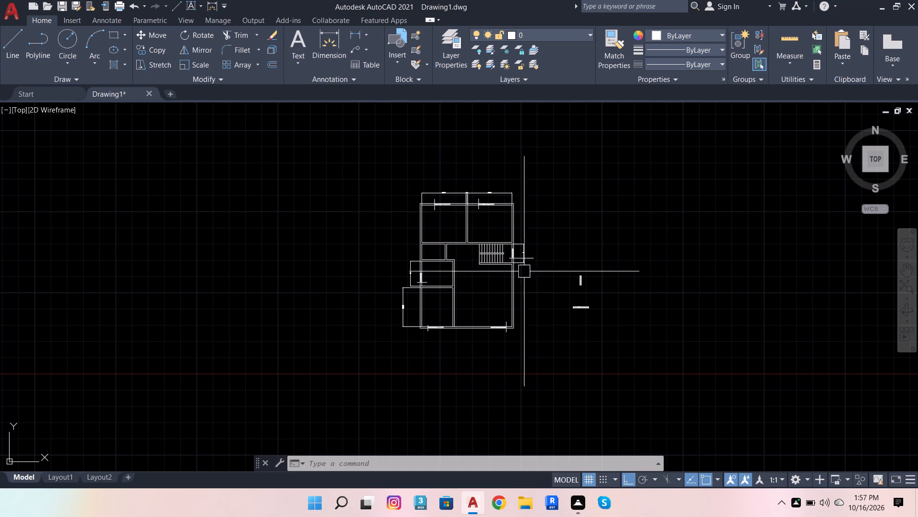
Draw a horizontal line across the left outer wall into the upper part of the small room above the 8' room.
{"action": "scroll", "coordinate": [407, 249], "scroll_direction": "up", "scroll_amount": 2}
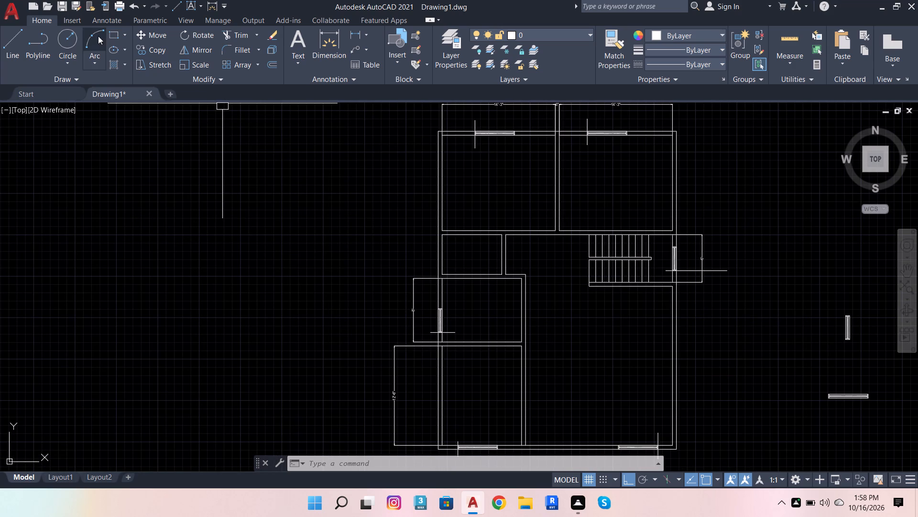
{"action": "left_click", "coordinate": [12, 48]}
{"action": "scroll", "coordinate": [449, 245], "scroll_direction": "up", "scroll_amount": 3}
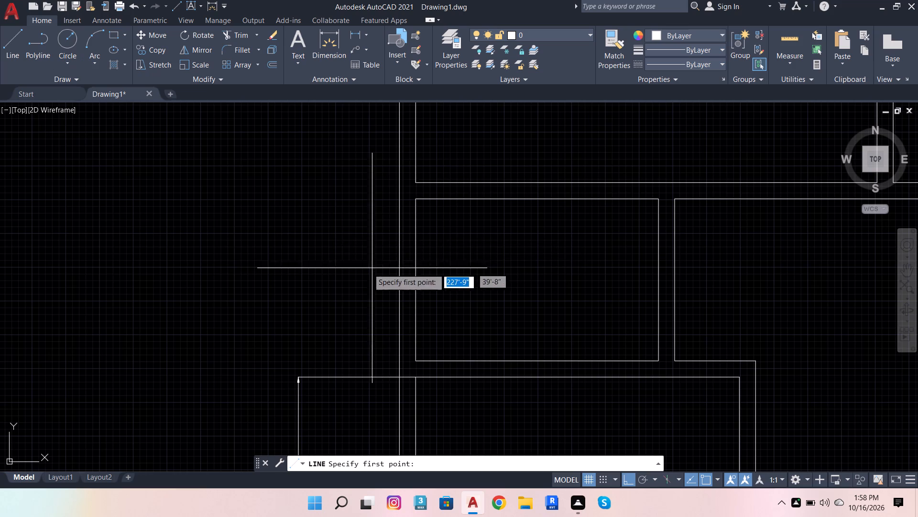
{"action": "left_click", "coordinate": [369, 237]}
{"action": "left_click", "coordinate": [514, 258]}
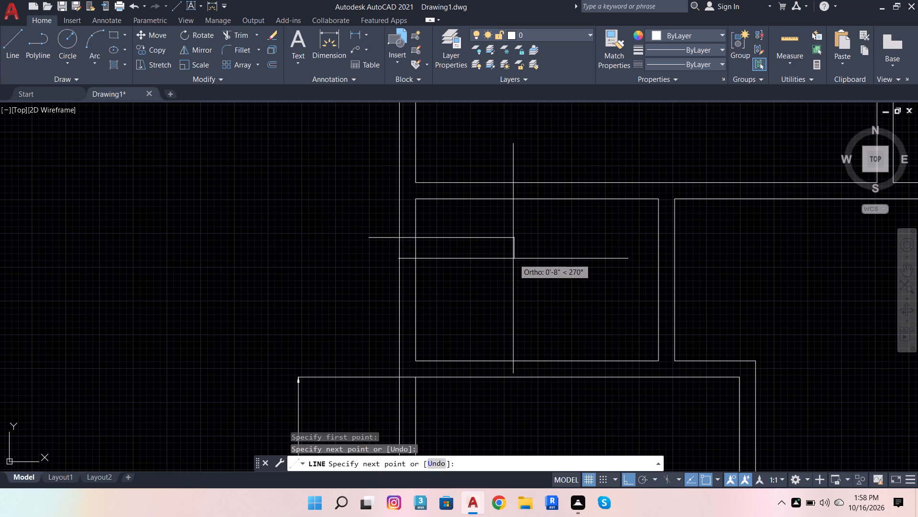
{"action": "key", "text": "space"}
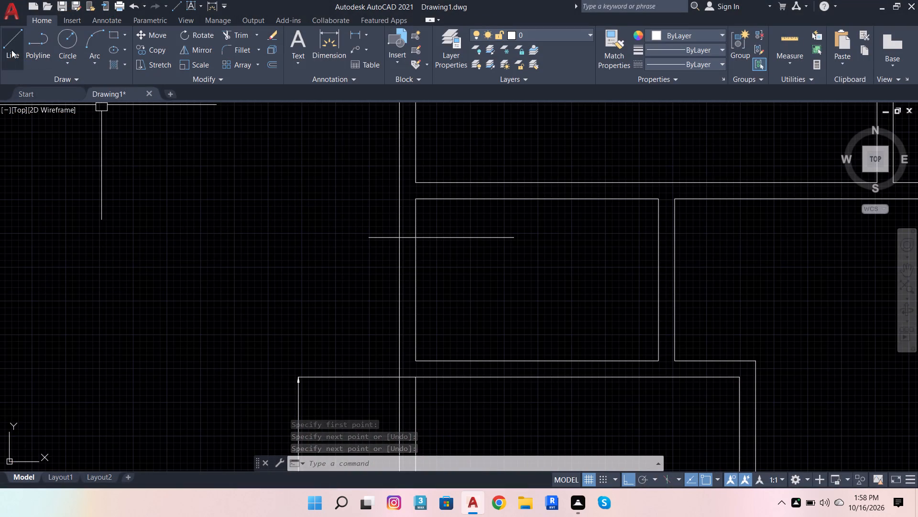
{"action": "left_click", "coordinate": [11, 49]}
{"action": "key", "text": "Escape"}
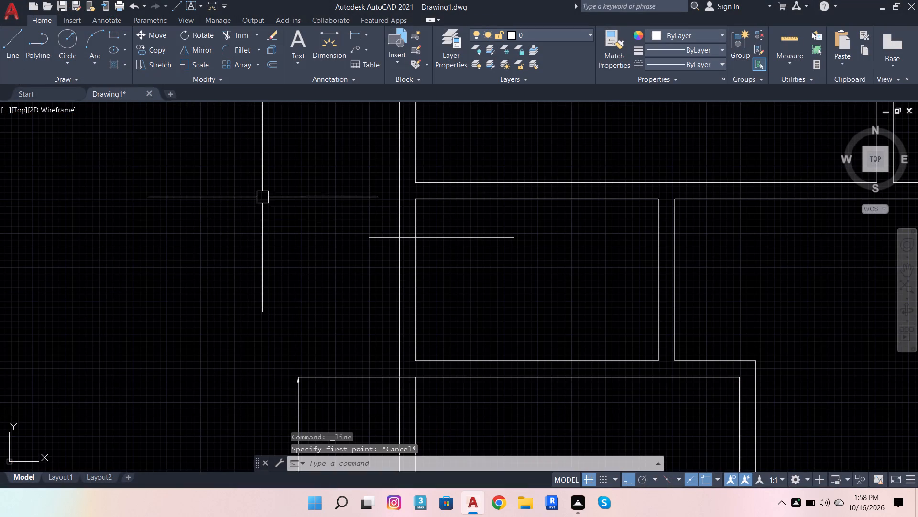
Offset the new horizontal line 2' downward across the small room's left wall.
{"action": "left_click", "coordinate": [386, 237]}
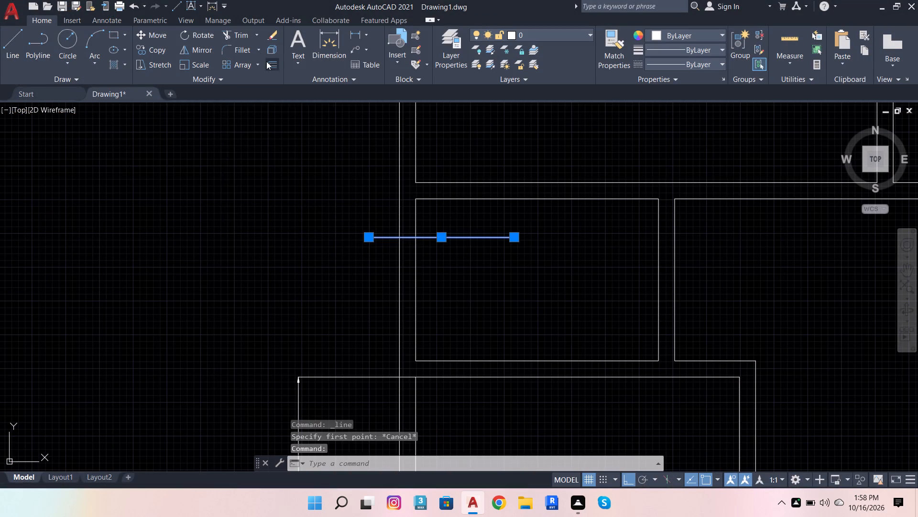
{"action": "left_click", "coordinate": [266, 61]}
{"action": "left_click_drag", "start_coordinate": [375, 237], "coordinate": [368, 261]}
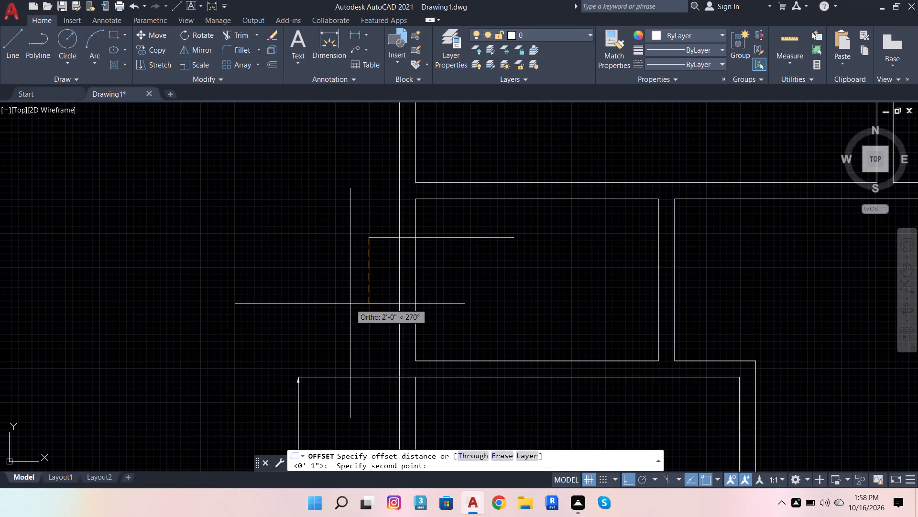
{"action": "type", "text": "2'"}
{"action": "key", "text": "Return"}
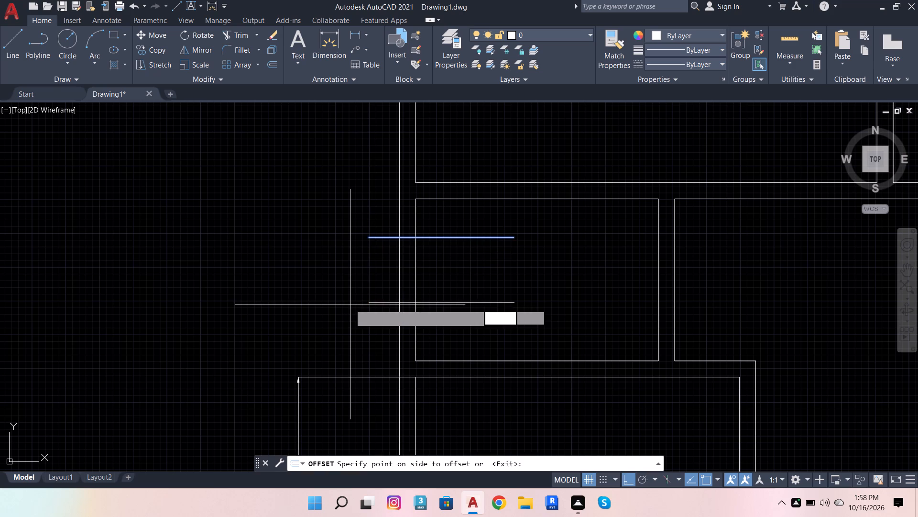
{"action": "left_click", "coordinate": [350, 304]}
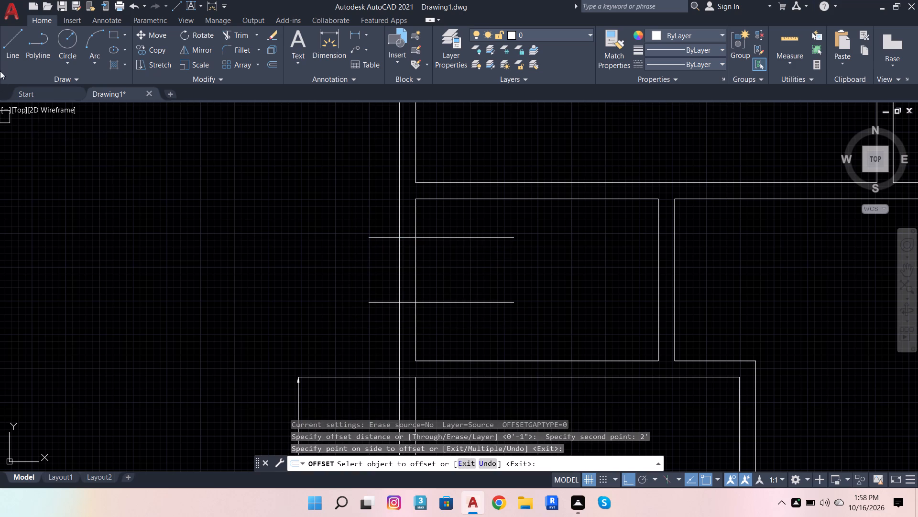
Trim both horizontal lines at the small room's left wall so they remain only between the two wall faces.
{"action": "left_click", "coordinate": [229, 34]}
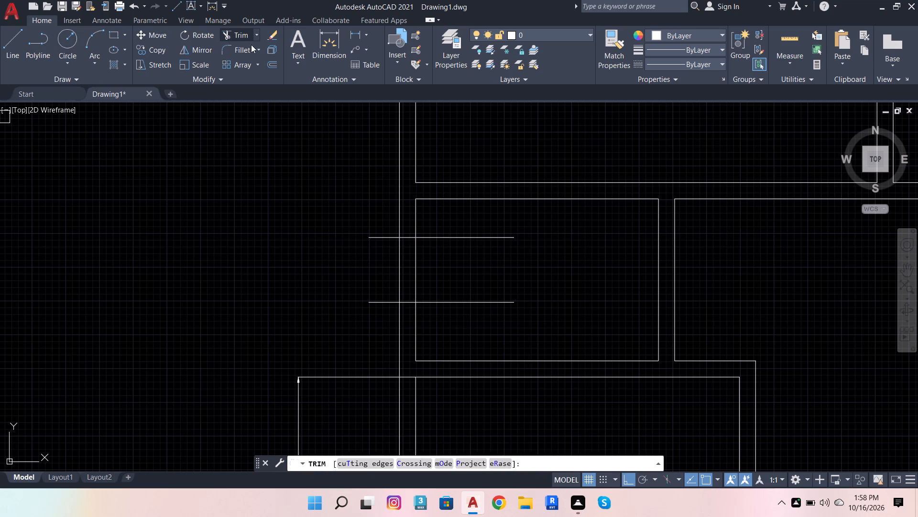
{"action": "left_click", "coordinate": [469, 234]}
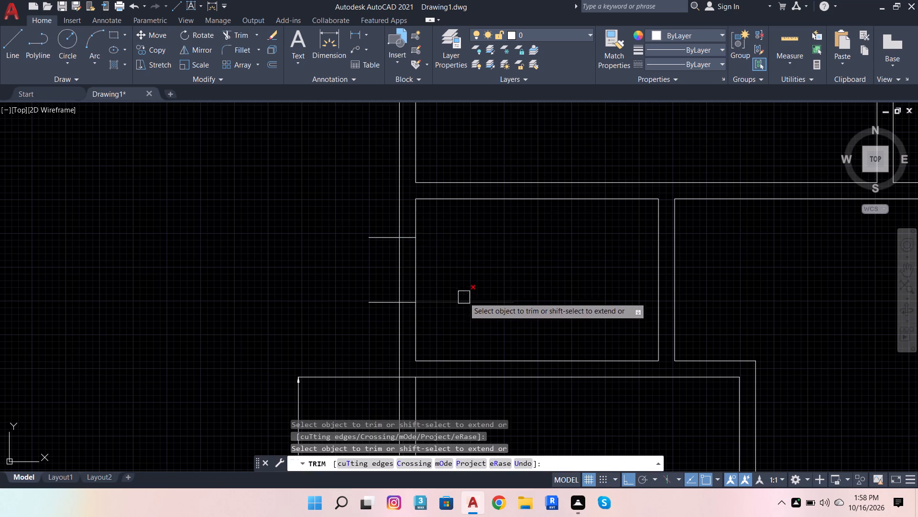
{"action": "left_click", "coordinate": [464, 296]}
{"action": "left_click", "coordinate": [382, 231]}
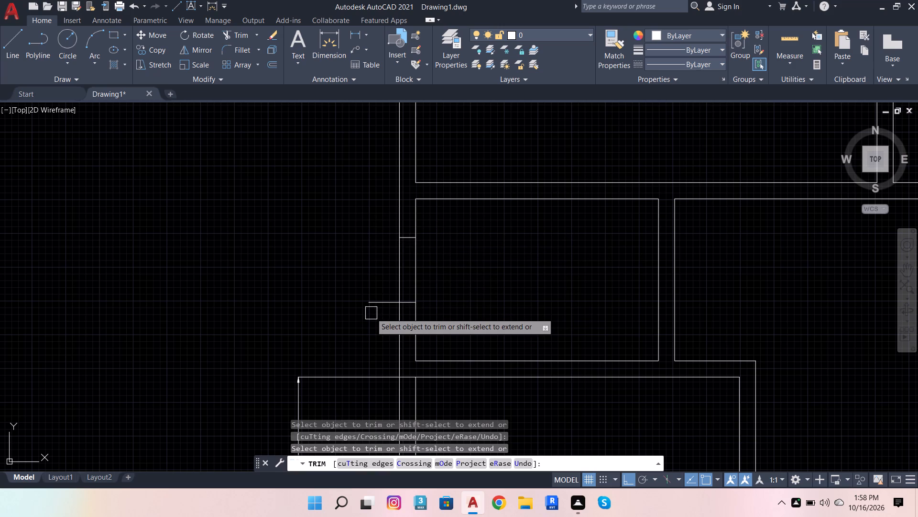
{"action": "left_click", "coordinate": [372, 303]}
{"action": "key", "text": "Escape"}
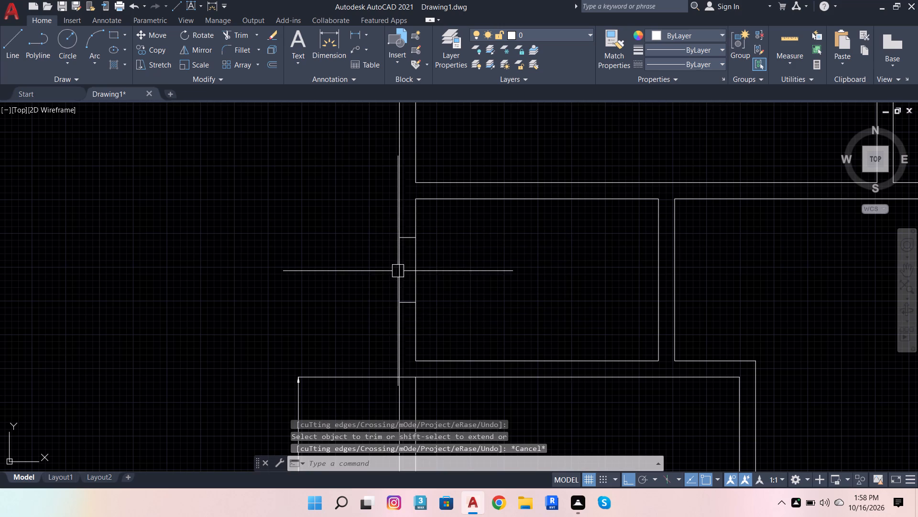
Draw a vertical line from the midpoint of the opening's upper edge down past its lower edge.
{"action": "left_click", "coordinate": [17, 36]}
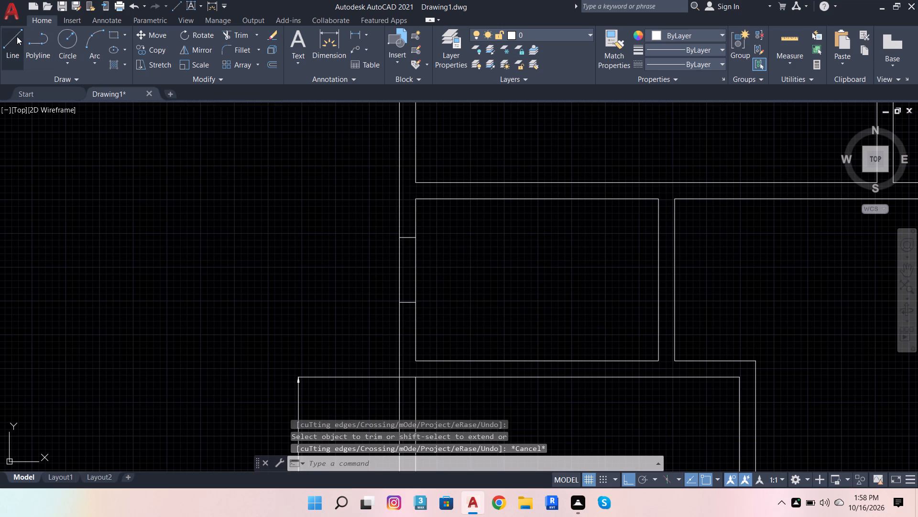
{"action": "right_click", "coordinate": [426, 239], "text": "shift"}
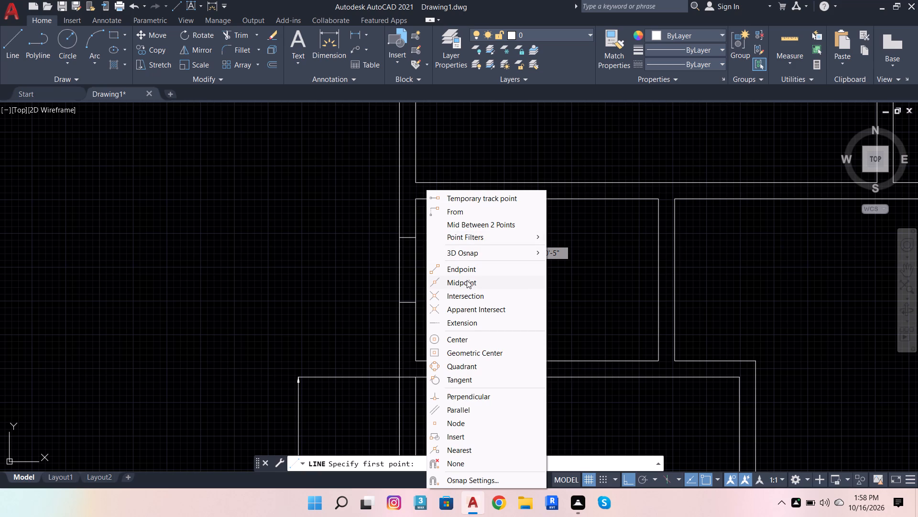
{"action": "left_click", "coordinate": [467, 279]}
{"action": "scroll", "coordinate": [410, 243], "scroll_direction": "up", "scroll_amount": 2}
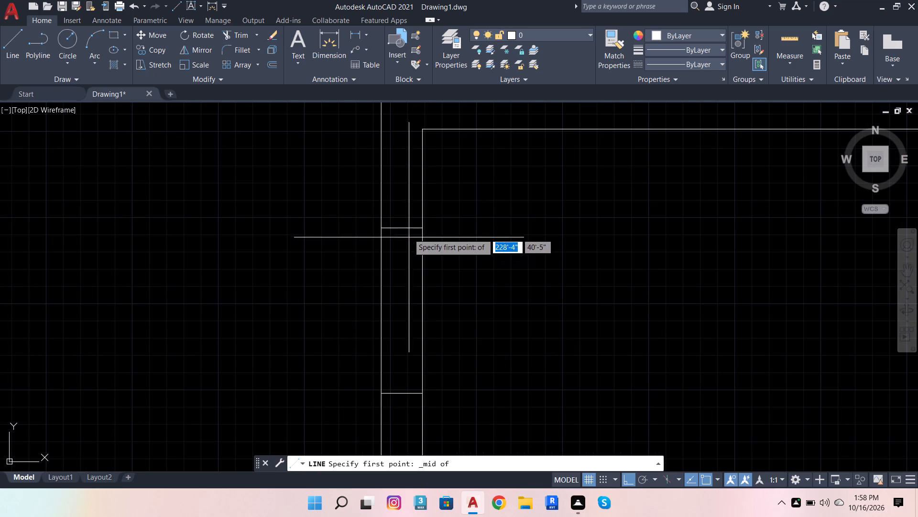
{"action": "left_click", "coordinate": [402, 228]}
{"action": "scroll", "coordinate": [428, 221], "scroll_direction": "down", "scroll_amount": 2}
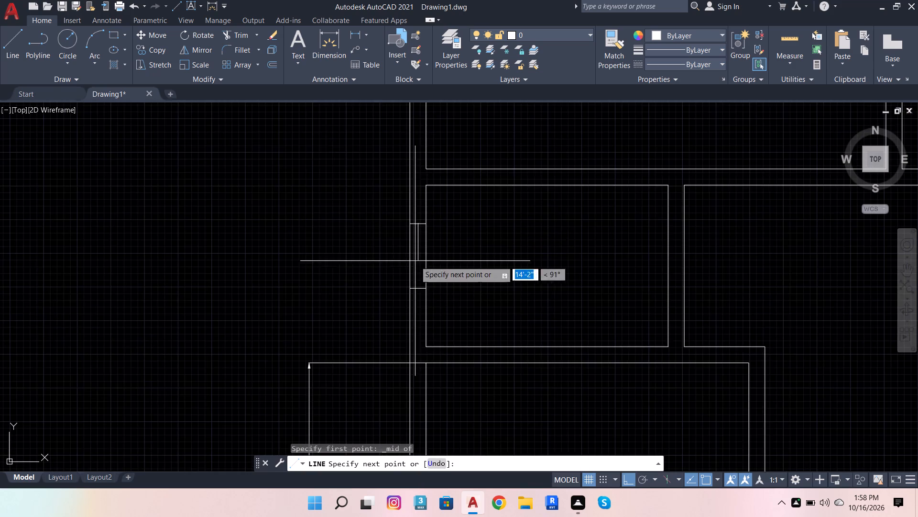
{"action": "scroll", "coordinate": [418, 281], "scroll_direction": "up", "scroll_amount": 3}
{"action": "left_click", "coordinate": [408, 332]}
{"action": "key", "text": "Escape"}
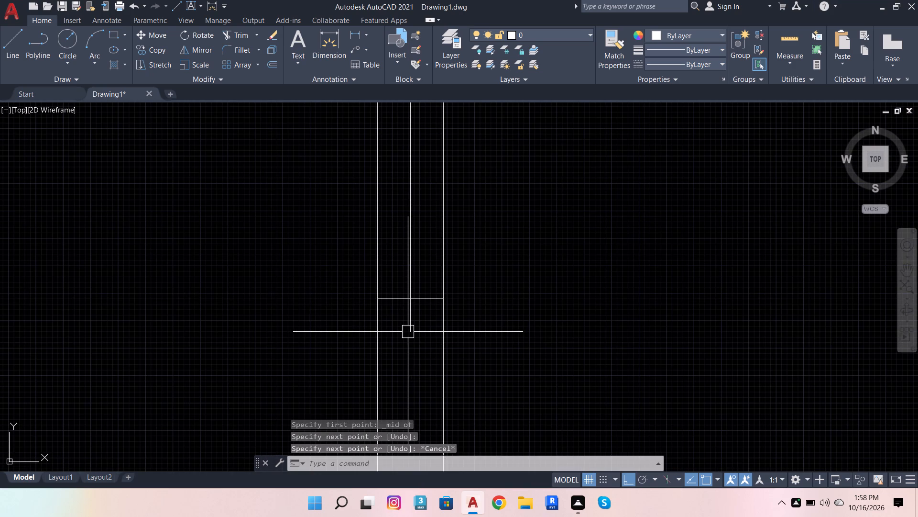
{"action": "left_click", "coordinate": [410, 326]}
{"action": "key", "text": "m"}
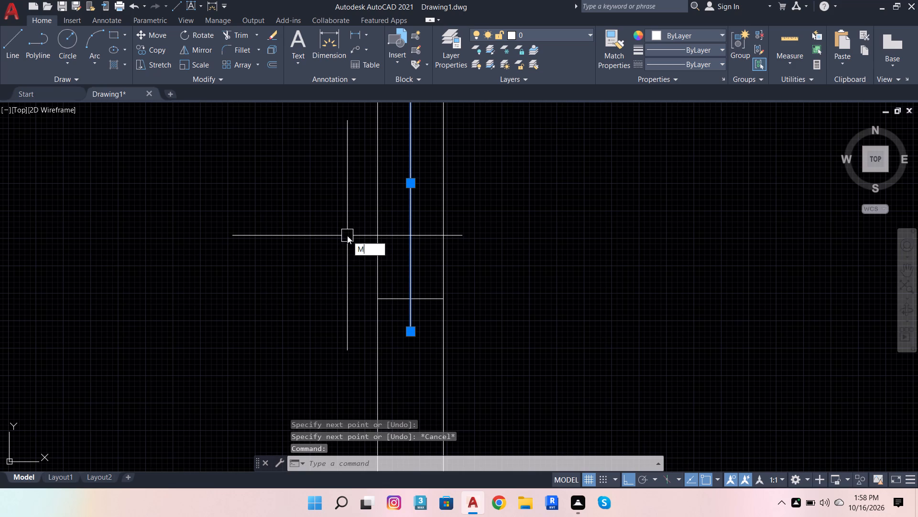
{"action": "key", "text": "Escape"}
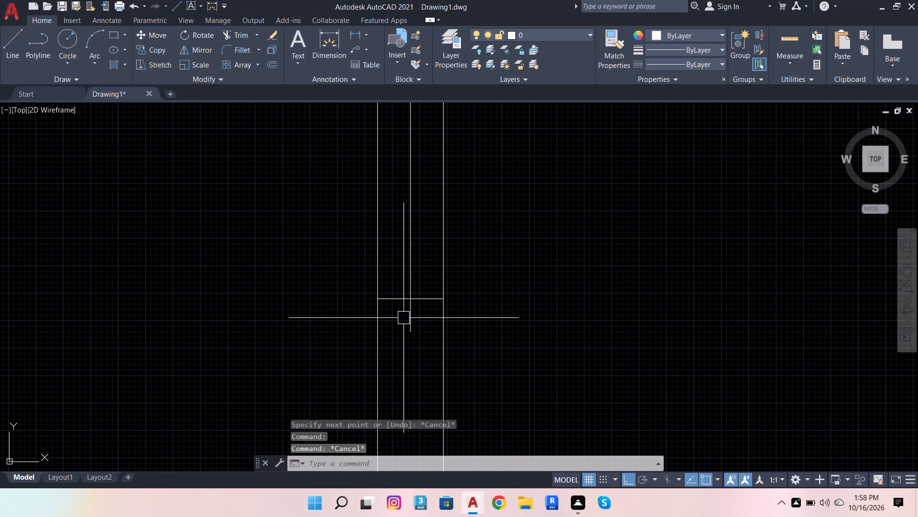
Offset the opening's vertical centre line 1" to each side.
{"action": "left_click", "coordinate": [404, 318]}
{"action": "left_click", "coordinate": [416, 337]}
{"action": "left_click", "coordinate": [405, 321]}
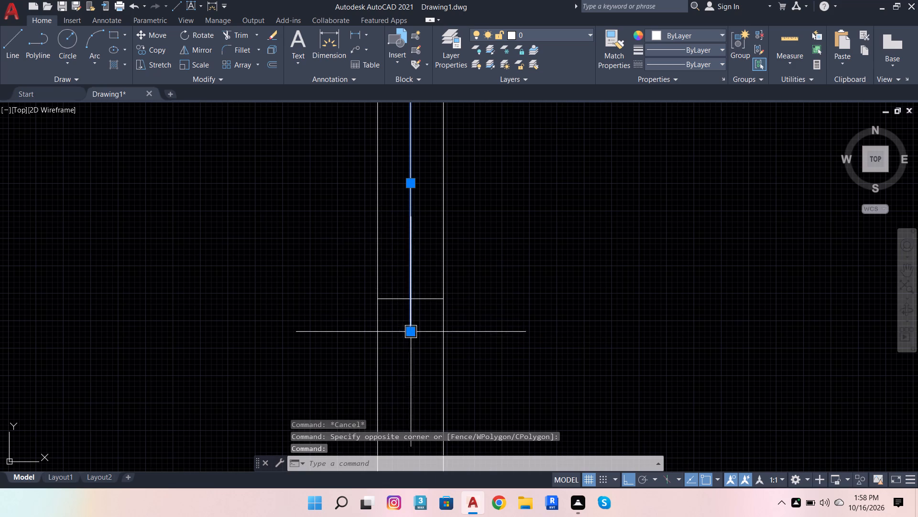
{"action": "key", "text": "o"}
{"action": "key", "text": "Return"}
{"action": "left_click", "coordinate": [411, 331]}
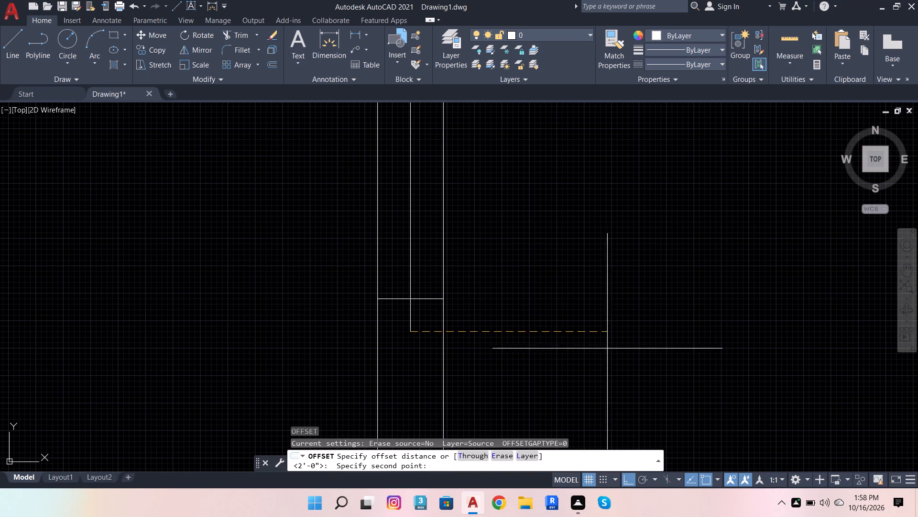
{"action": "key", "text": "1"}
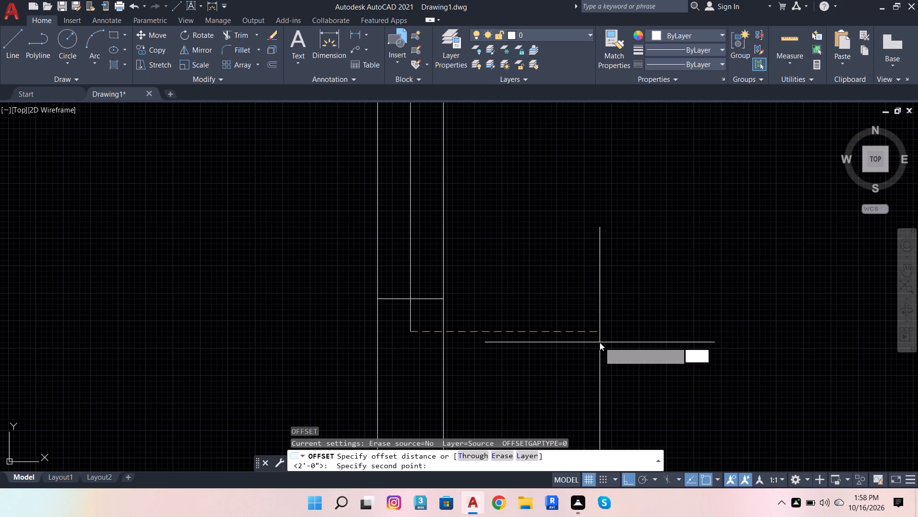
{"action": "key", "text": "Return"}
{"action": "left_click", "coordinate": [503, 346]}
{"action": "scroll", "coordinate": [387, 325], "scroll_direction": "up", "scroll_amount": 2}
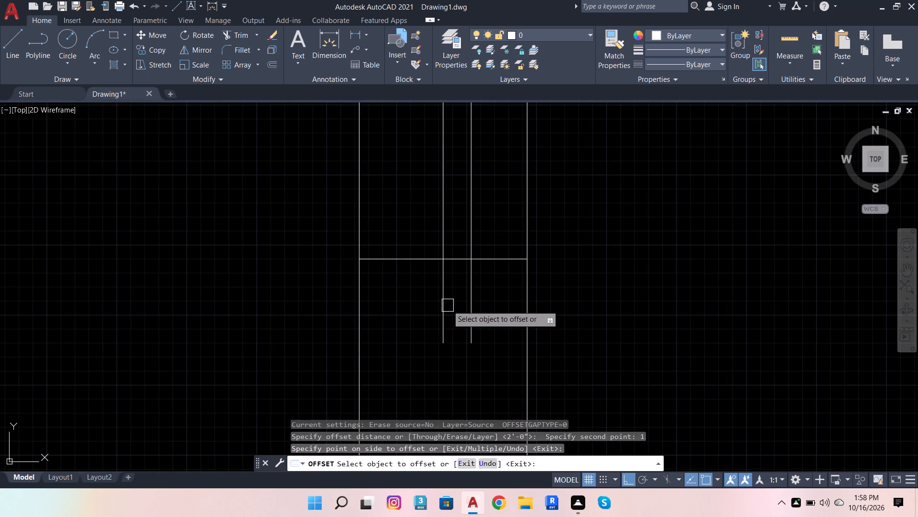
{"action": "left_click_drag", "start_coordinate": [448, 305], "coordinate": [438, 306]}
{"action": "left_click", "coordinate": [338, 319]}
Offset the opening's lower and upper edge lines inward twice each at 1" spacing.
{"action": "left_click_drag", "start_coordinate": [403, 257], "coordinate": [392, 235]}
{"action": "left_click", "coordinate": [385, 204]}
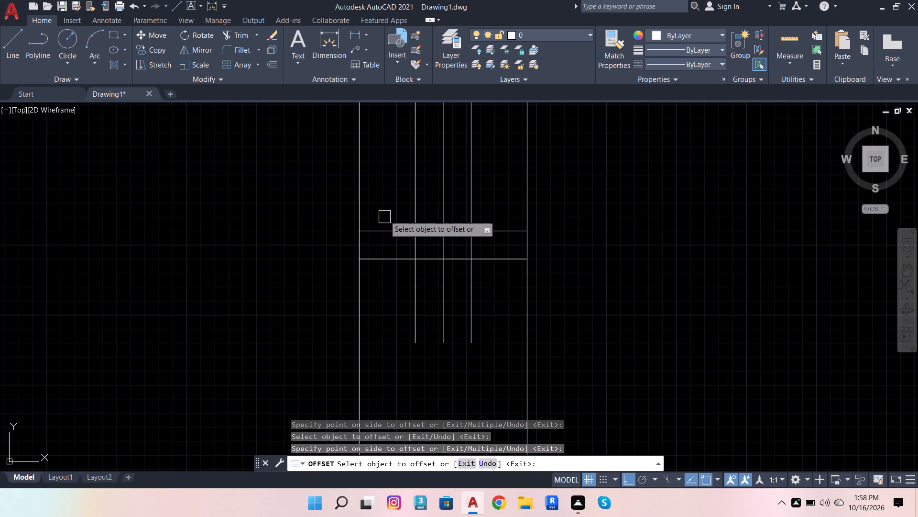
{"action": "left_click", "coordinate": [386, 227]}
{"action": "left_click", "coordinate": [381, 201]}
{"action": "scroll", "coordinate": [406, 293], "scroll_direction": "down", "scroll_amount": 3}
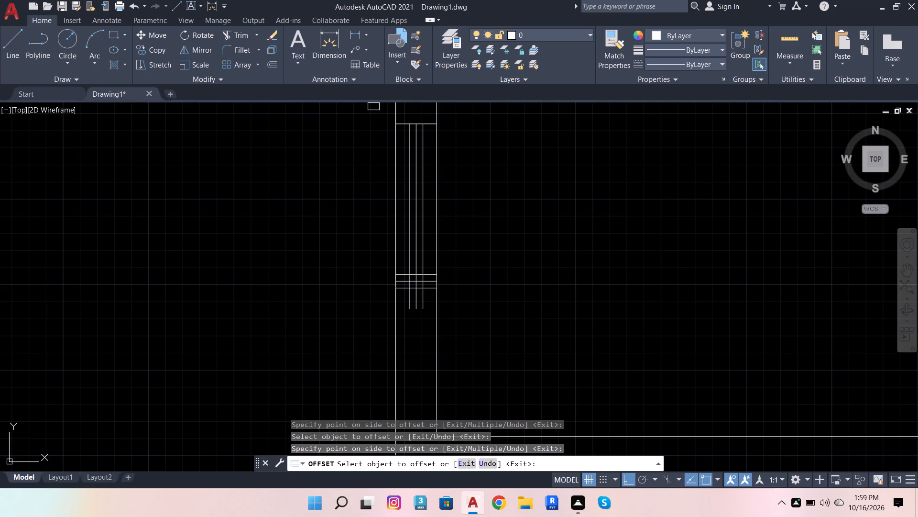
{"action": "scroll", "coordinate": [406, 105], "scroll_direction": "up", "scroll_amount": 3}
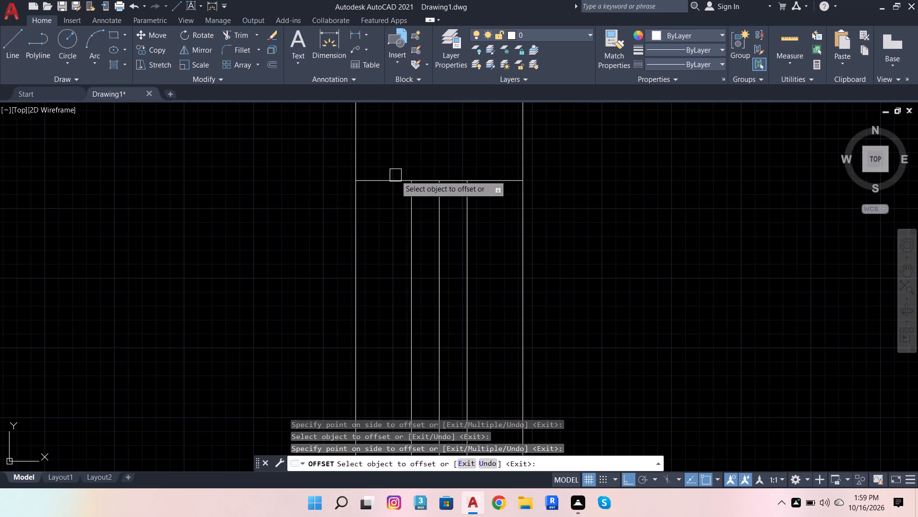
{"action": "left_click", "coordinate": [386, 181]}
{"action": "left_click", "coordinate": [378, 239]}
{"action": "left_click_drag", "start_coordinate": [364, 207], "coordinate": [370, 221]}
{"action": "left_click", "coordinate": [375, 272]}
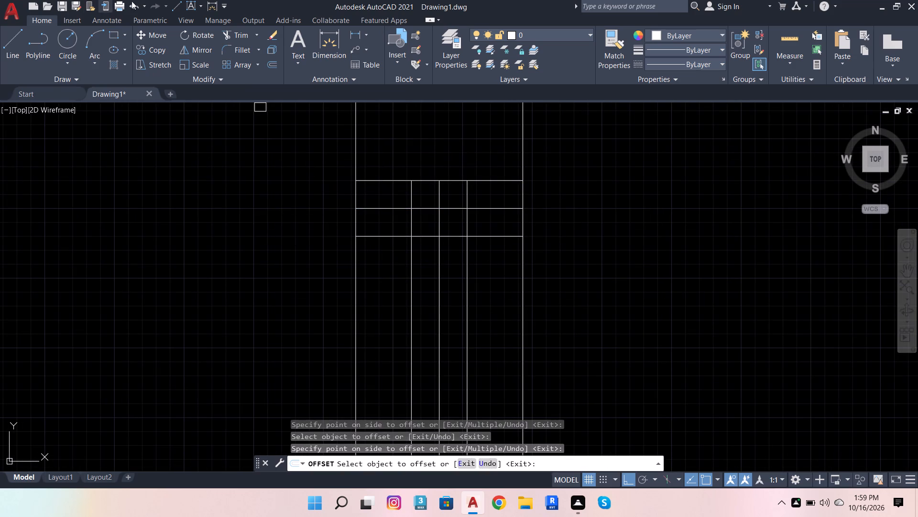
Trim the overlapping lines at the small window's upper end, leaving the frame strip and the narrow inner frame.
{"action": "left_click", "coordinate": [244, 36]}
{"action": "scroll", "coordinate": [417, 191], "scroll_direction": "up", "scroll_amount": 3}
{"action": "left_click", "coordinate": [330, 209]}
{"action": "left_click", "coordinate": [713, 202]}
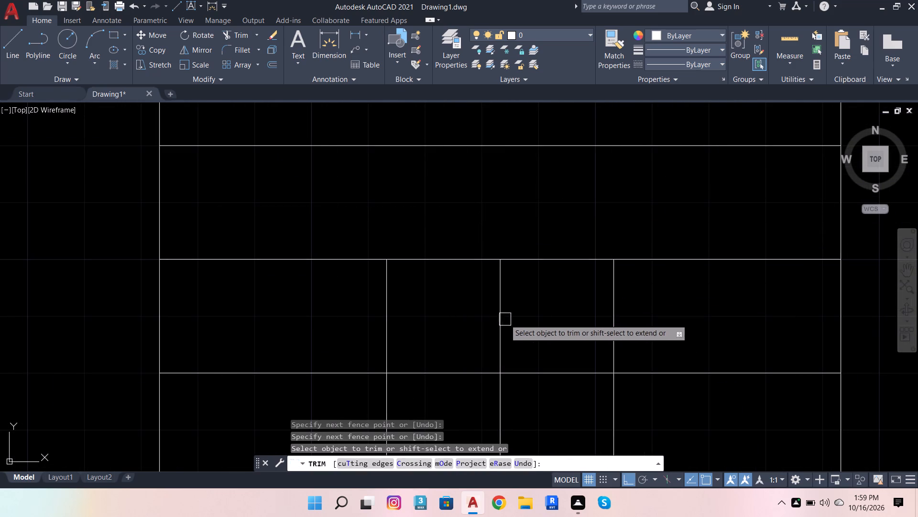
{"action": "left_click", "coordinate": [500, 312]}
{"action": "scroll", "coordinate": [532, 261], "scroll_direction": "down", "scroll_amount": 3}
{"action": "scroll", "coordinate": [586, 309], "scroll_direction": "up", "scroll_amount": 2}
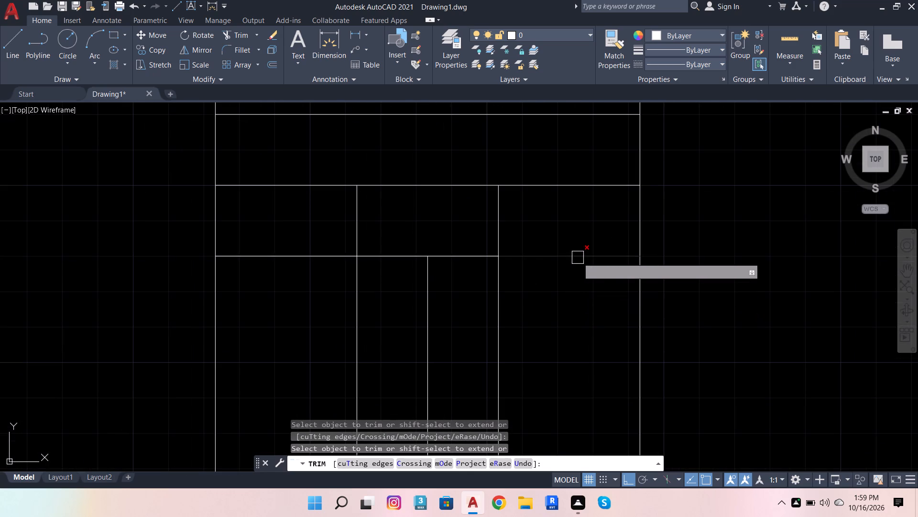
{"action": "left_click", "coordinate": [578, 258]}
{"action": "left_click", "coordinate": [271, 254]}
{"action": "scroll", "coordinate": [358, 198], "scroll_direction": "down", "scroll_amount": 4}
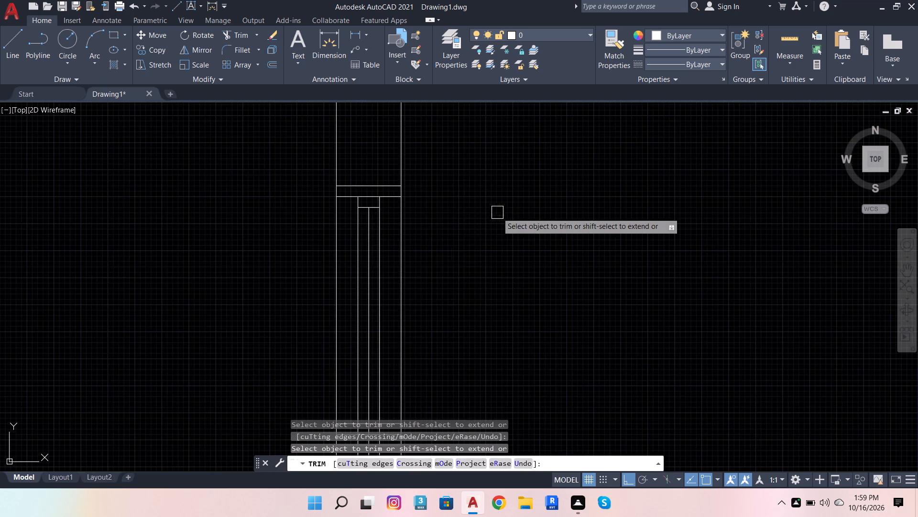
Trim the lower end of the small window, removing the vertical overruns and the innermost horizontal line's outer stubs.
{"action": "scroll", "coordinate": [500, 210], "scroll_direction": "down", "scroll_amount": 5}
{"action": "scroll", "coordinate": [469, 230], "scroll_direction": "up", "scroll_amount": 5}
{"action": "scroll", "coordinate": [609, 274], "scroll_direction": "up", "scroll_amount": 4}
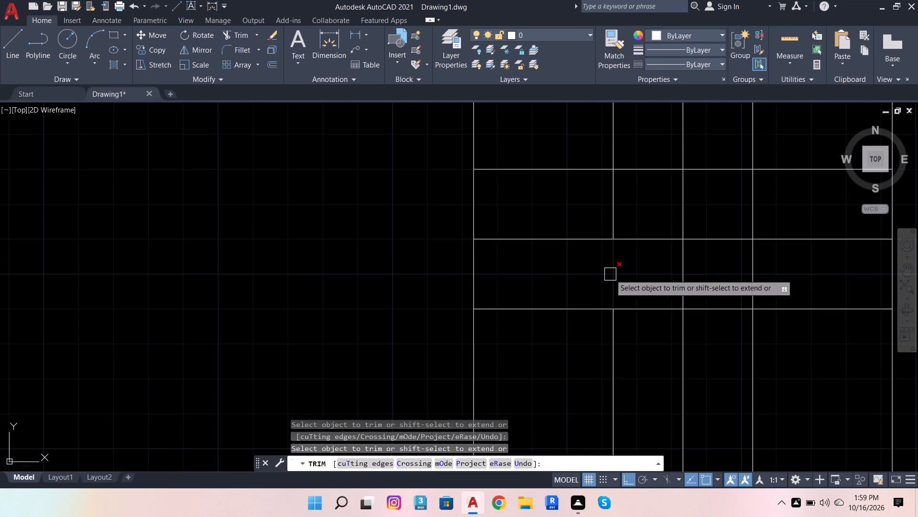
{"action": "scroll", "coordinate": [786, 335], "scroll_direction": "down", "scroll_amount": 2}
{"action": "left_click", "coordinate": [798, 348]}
{"action": "left_click", "coordinate": [693, 363]}
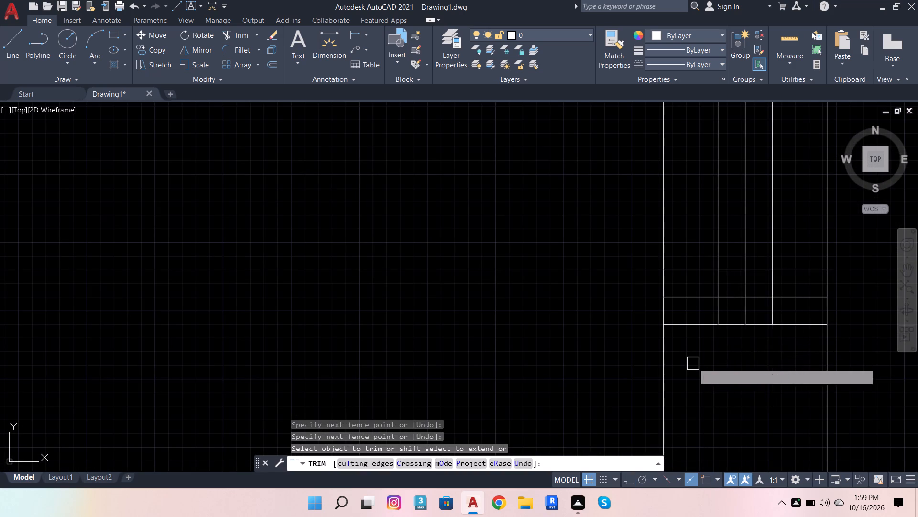
{"action": "left_click", "coordinate": [785, 312]}
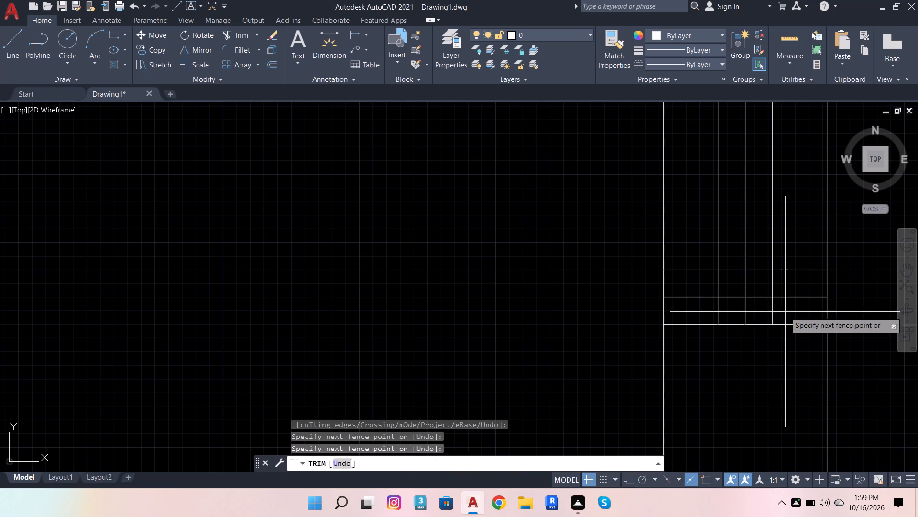
{"action": "left_click", "coordinate": [686, 311]}
{"action": "left_click", "coordinate": [696, 265]}
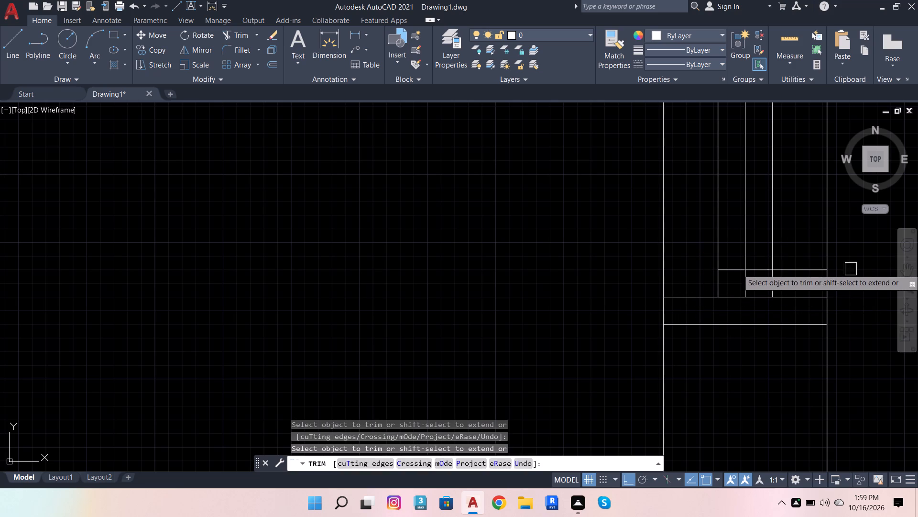
{"action": "left_click", "coordinate": [810, 267]}
{"action": "scroll", "coordinate": [567, 183], "scroll_direction": "down", "scroll_amount": 4}
{"action": "scroll", "coordinate": [600, 242], "scroll_direction": "down", "scroll_amount": 1}
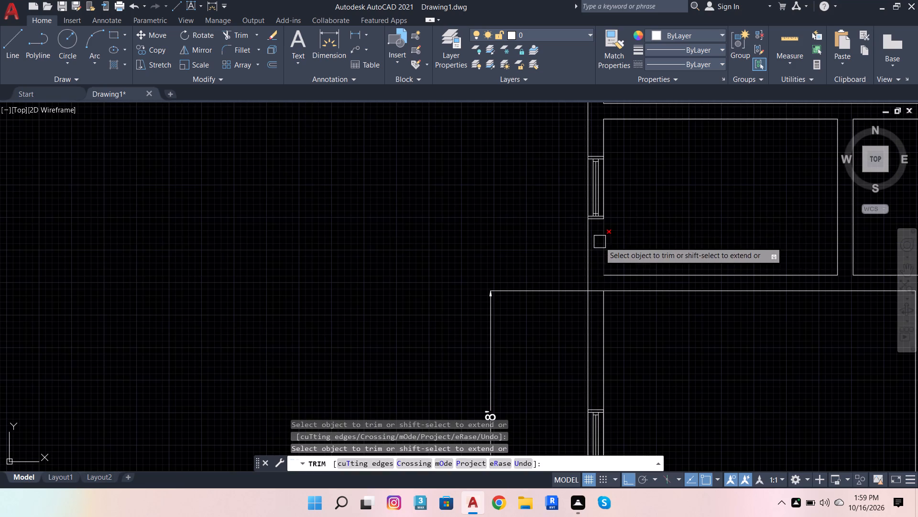
{"action": "key", "text": "Escape"}
{"action": "key", "text": "Escape"}
Erase the six marker lines at the two top windows, two bottom windows, staircase window and 8' room window.
{"action": "scroll", "coordinate": [607, 250], "scroll_direction": "down", "scroll_amount": 4}
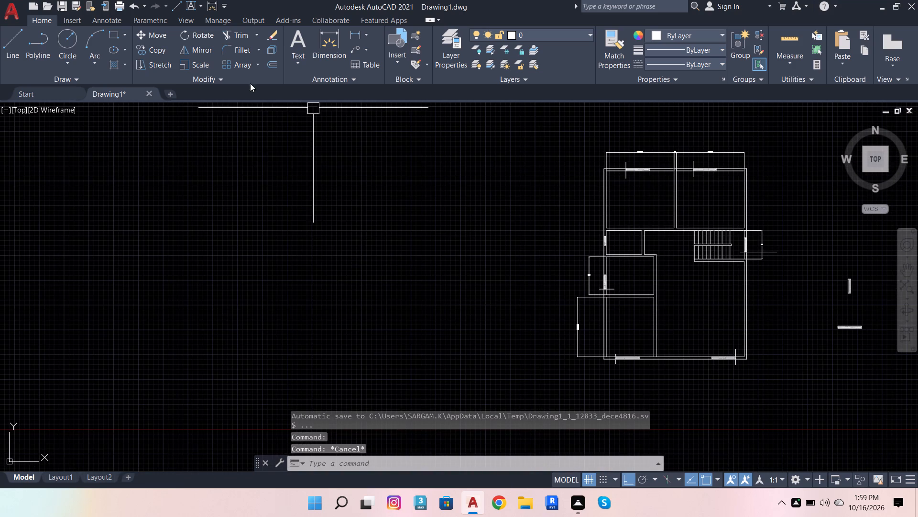
{"action": "scroll", "coordinate": [627, 309], "scroll_direction": "up", "scroll_amount": 3}
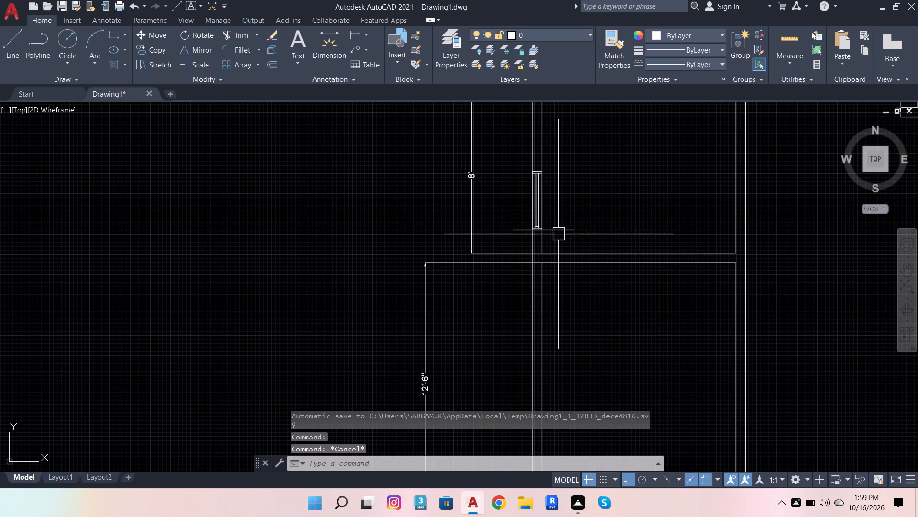
{"action": "left_click", "coordinate": [559, 234]}
{"action": "scroll", "coordinate": [586, 204], "scroll_direction": "down", "scroll_amount": 3}
{"action": "scroll", "coordinate": [604, 277], "scroll_direction": "up", "scroll_amount": 3}
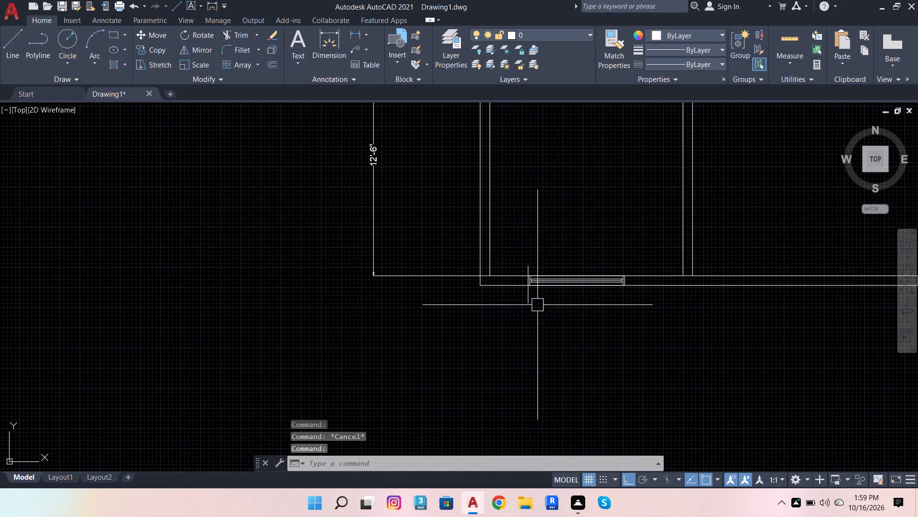
{"action": "left_click", "coordinate": [534, 303]}
{"action": "scroll", "coordinate": [287, 310], "scroll_direction": "down", "scroll_amount": 2}
{"action": "scroll", "coordinate": [557, 303], "scroll_direction": "up", "scroll_amount": 2}
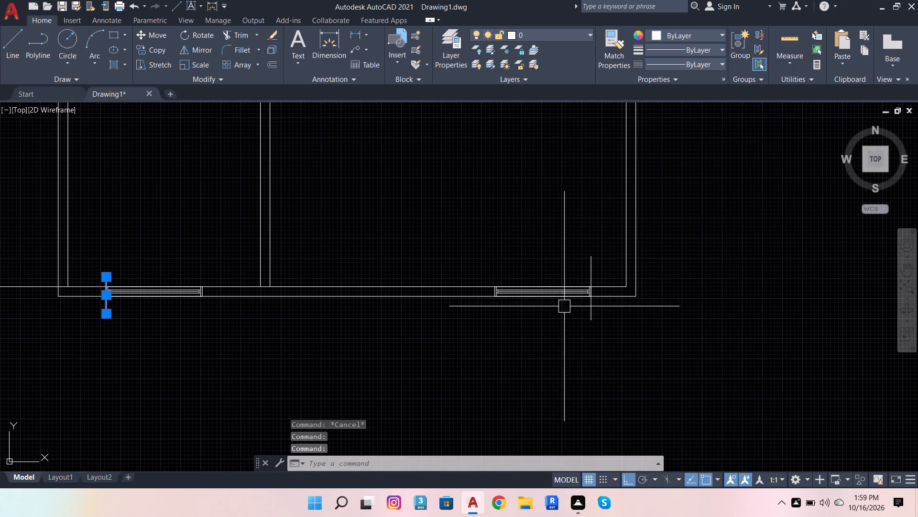
{"action": "left_click", "coordinate": [594, 317]}
{"action": "scroll", "coordinate": [570, 349], "scroll_direction": "down", "scroll_amount": 3}
{"action": "scroll", "coordinate": [607, 229], "scroll_direction": "up", "scroll_amount": 2}
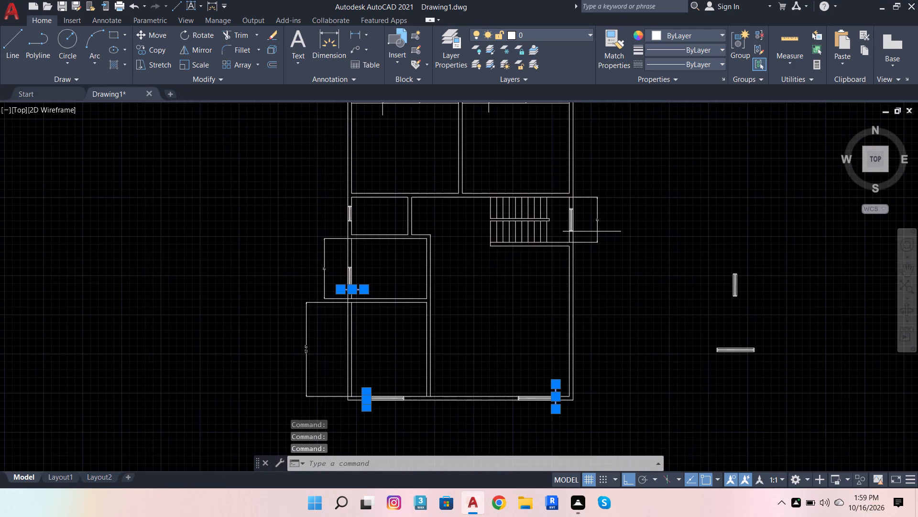
{"action": "left_click", "coordinate": [610, 235]}
{"action": "scroll", "coordinate": [627, 297], "scroll_direction": "down", "scroll_amount": 3}
{"action": "scroll", "coordinate": [606, 222], "scroll_direction": "up", "scroll_amount": 3}
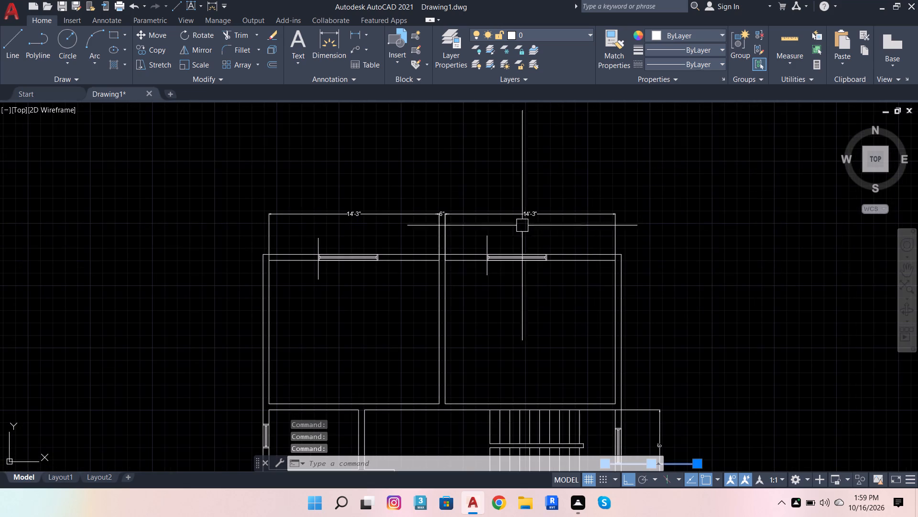
{"action": "left_click", "coordinate": [491, 239]}
{"action": "left_click", "coordinate": [322, 241]}
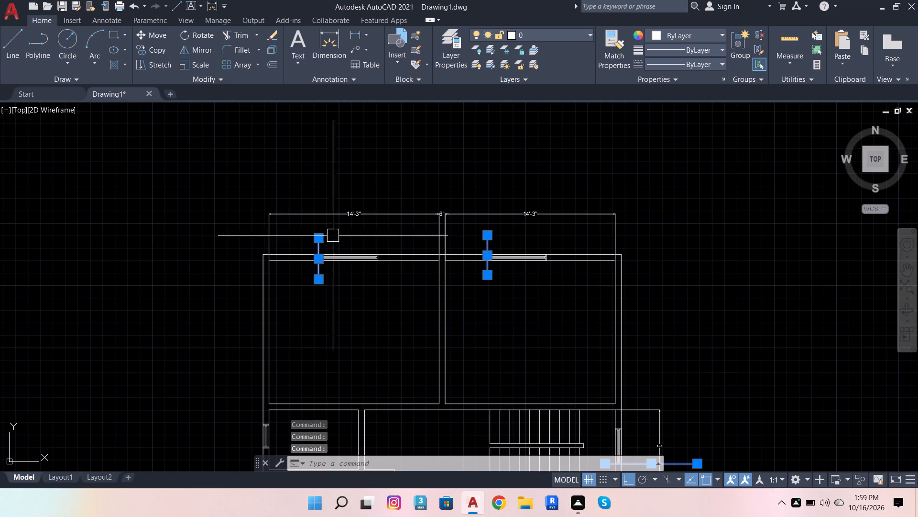
{"action": "key", "text": "shift+Delete"}
{"action": "scroll", "coordinate": [721, 186], "scroll_direction": "down", "scroll_amount": 1}
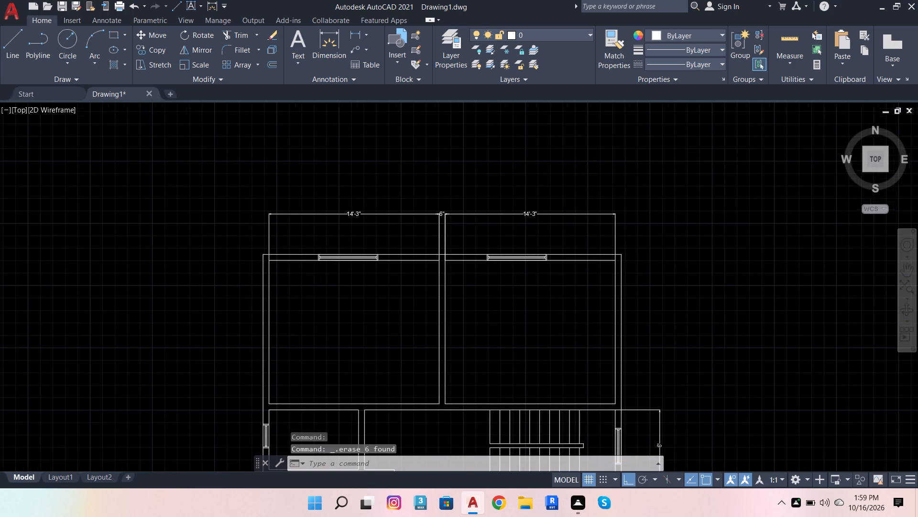
Look through the thumbnails of recent documents on the Start page, down to the oldest drawings.
{"action": "scroll", "coordinate": [720, 187], "scroll_direction": "down", "scroll_amount": 1}
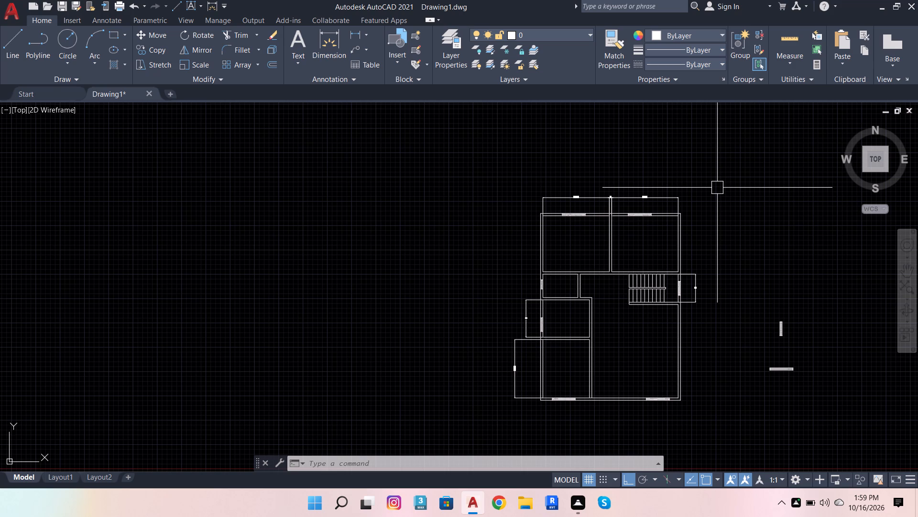
{"action": "scroll", "coordinate": [426, 225], "scroll_direction": "down", "scroll_amount": 2}
{"action": "scroll", "coordinate": [505, 238], "scroll_direction": "up", "scroll_amount": 3}
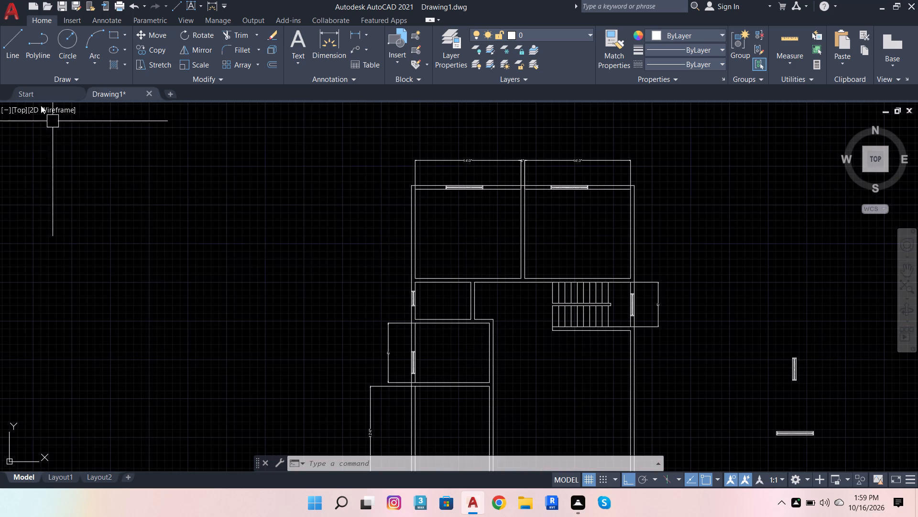
{"action": "left_click", "coordinate": [32, 98]}
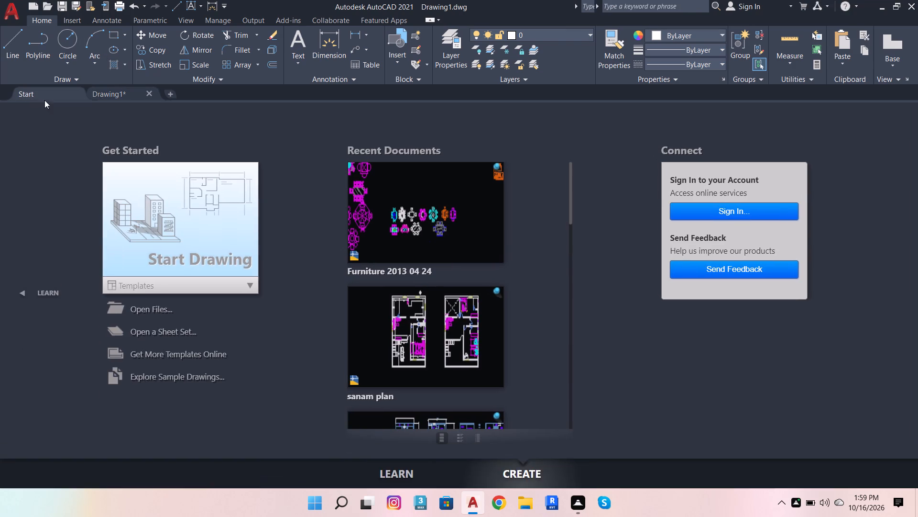
{"action": "scroll", "coordinate": [473, 278], "scroll_direction": "down", "scroll_amount": 10}
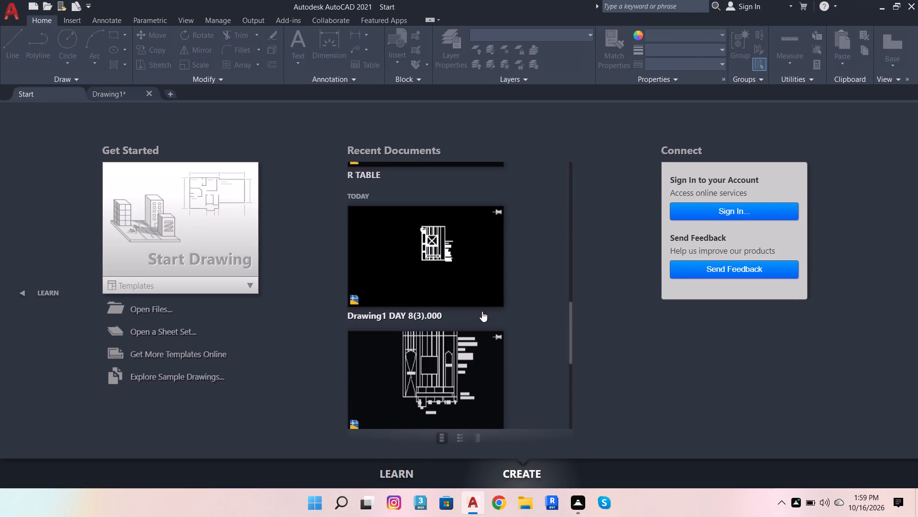
{"action": "scroll", "coordinate": [482, 281], "scroll_direction": "down", "scroll_amount": 7}
{"action": "scroll", "coordinate": [481, 287], "scroll_direction": "up", "scroll_amount": 10}
{"action": "scroll", "coordinate": [473, 273], "scroll_direction": "down", "scroll_amount": 2}
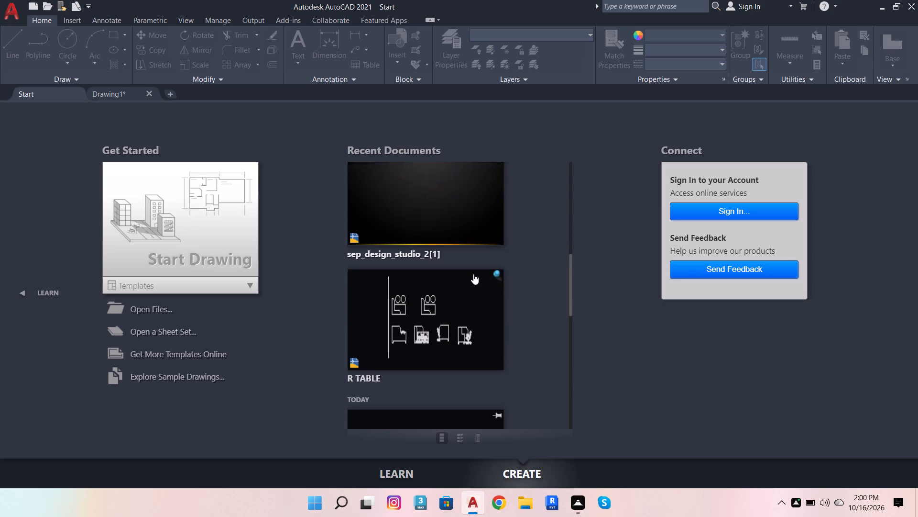
{"action": "scroll", "coordinate": [472, 287], "scroll_direction": "up", "scroll_amount": 8}
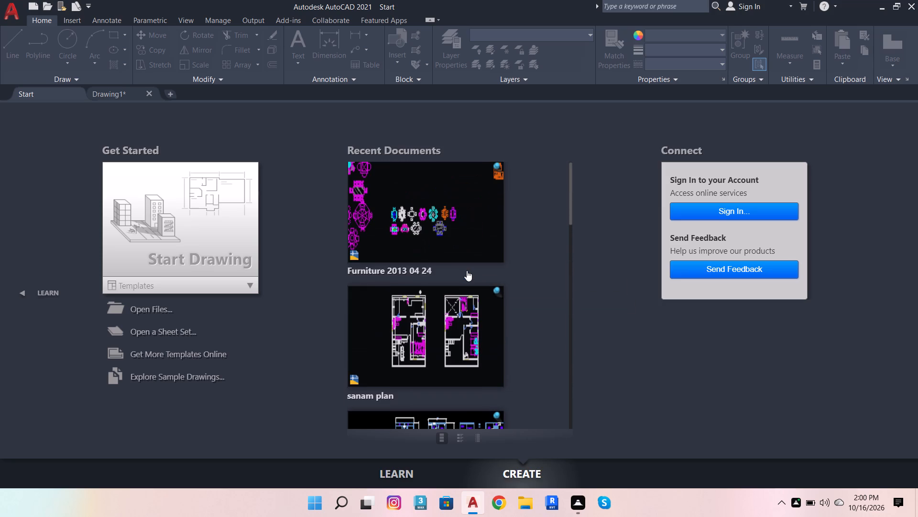
{"action": "scroll", "coordinate": [467, 270], "scroll_direction": "up", "scroll_amount": 4}
{"action": "scroll", "coordinate": [467, 270], "scroll_direction": "down", "scroll_amount": 9}
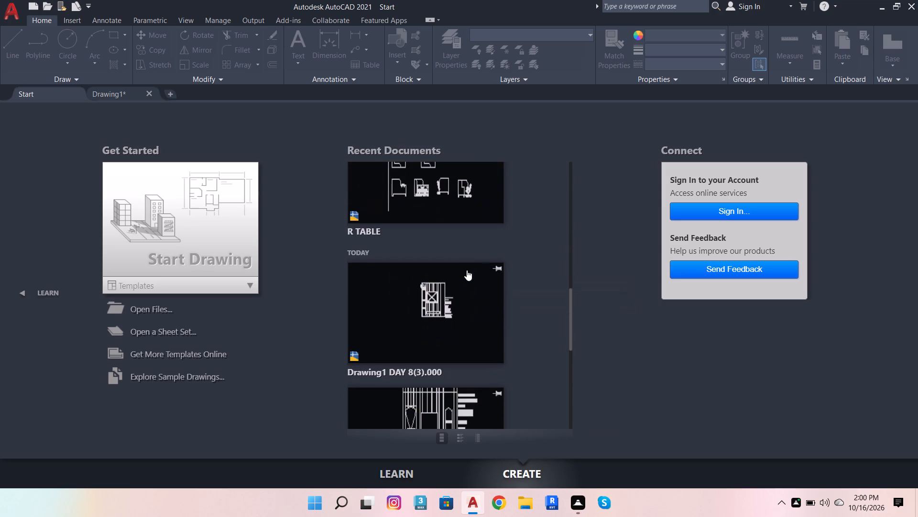
{"action": "scroll", "coordinate": [467, 270], "scroll_direction": "down", "scroll_amount": 11}
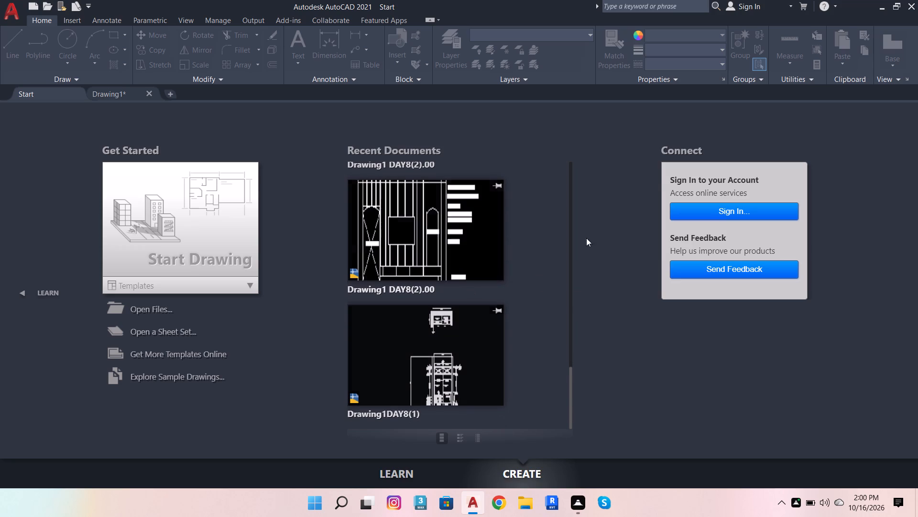
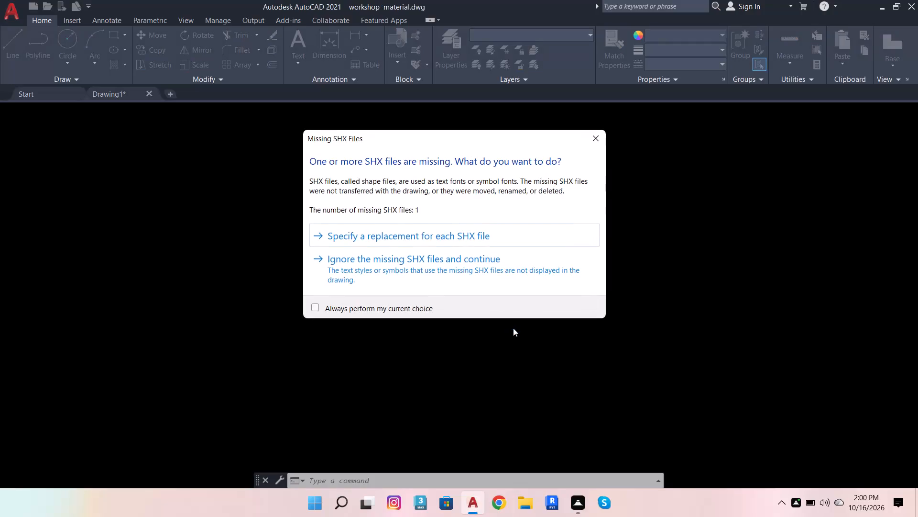
Open the workshop material drawing, ignoring its missing SHX files.
{"action": "left_click", "coordinate": [399, 258]}
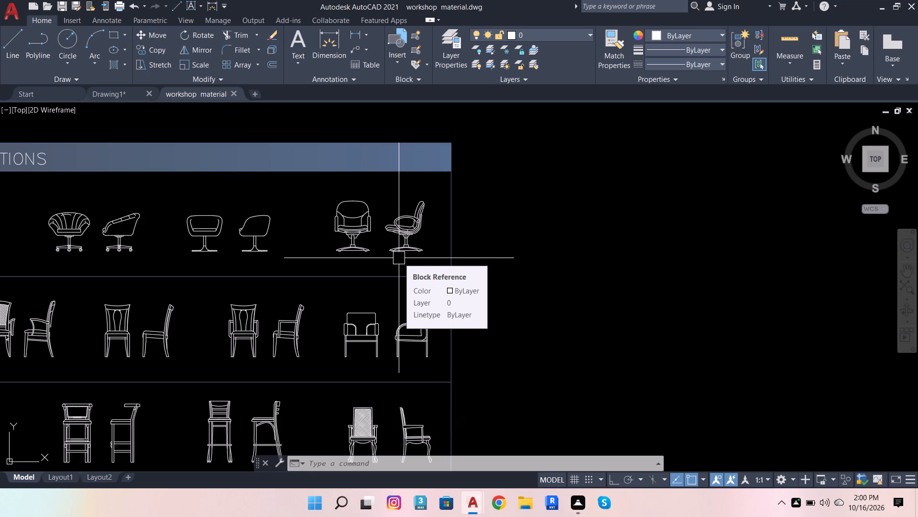
Look over the furniture sheets in the workshop material drawing and examine the double bed blocks.
{"action": "scroll", "coordinate": [554, 233], "scroll_direction": "down", "scroll_amount": 6}
{"action": "scroll", "coordinate": [482, 222], "scroll_direction": "down", "scroll_amount": 4}
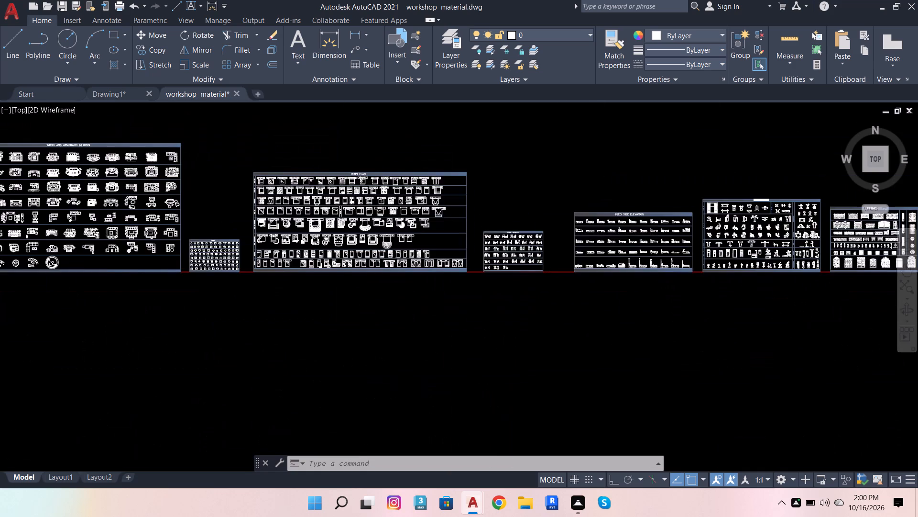
{"action": "scroll", "coordinate": [415, 212], "scroll_direction": "up", "scroll_amount": 4}
{"action": "scroll", "coordinate": [420, 160], "scroll_direction": "up", "scroll_amount": 5}
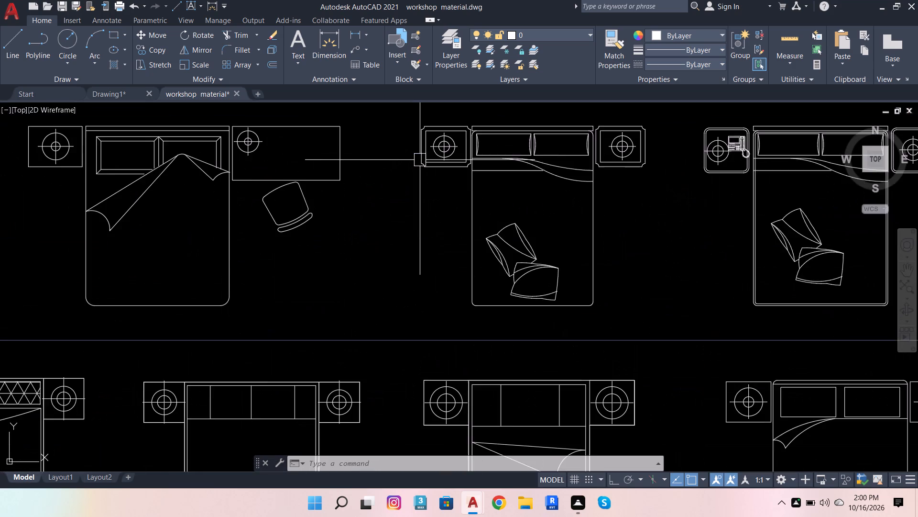
{"action": "scroll", "coordinate": [411, 220], "scroll_direction": "down", "scroll_amount": 2}
{"action": "scroll", "coordinate": [454, 189], "scroll_direction": "up", "scroll_amount": 3}
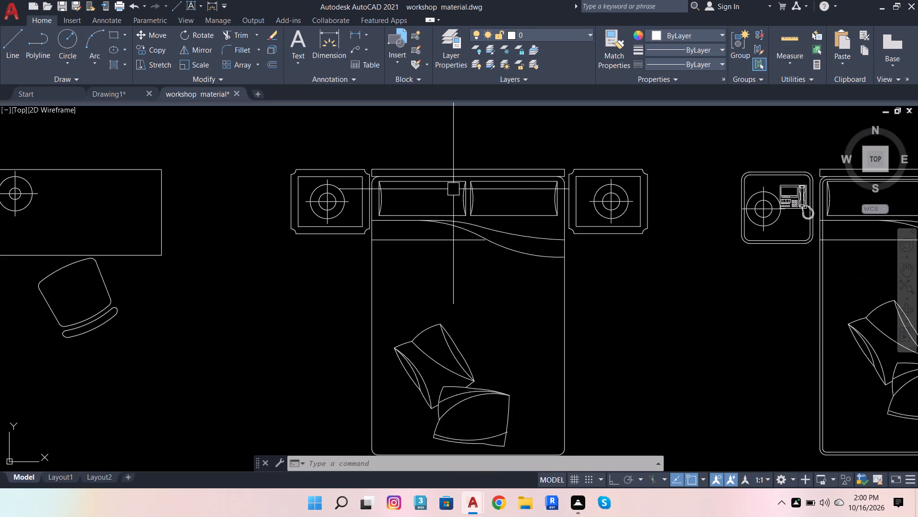
{"action": "scroll", "coordinate": [345, 218], "scroll_direction": "down", "scroll_amount": 2}
{"action": "scroll", "coordinate": [365, 215], "scroll_direction": "up", "scroll_amount": 2}
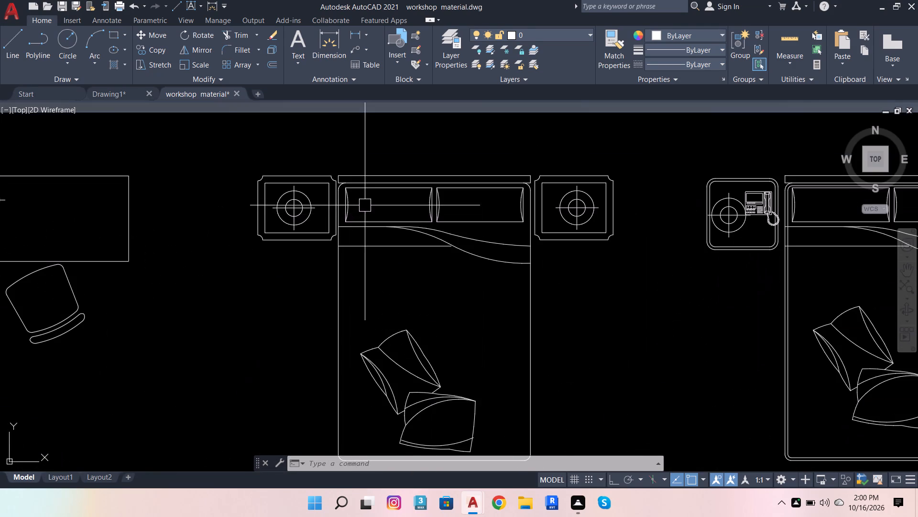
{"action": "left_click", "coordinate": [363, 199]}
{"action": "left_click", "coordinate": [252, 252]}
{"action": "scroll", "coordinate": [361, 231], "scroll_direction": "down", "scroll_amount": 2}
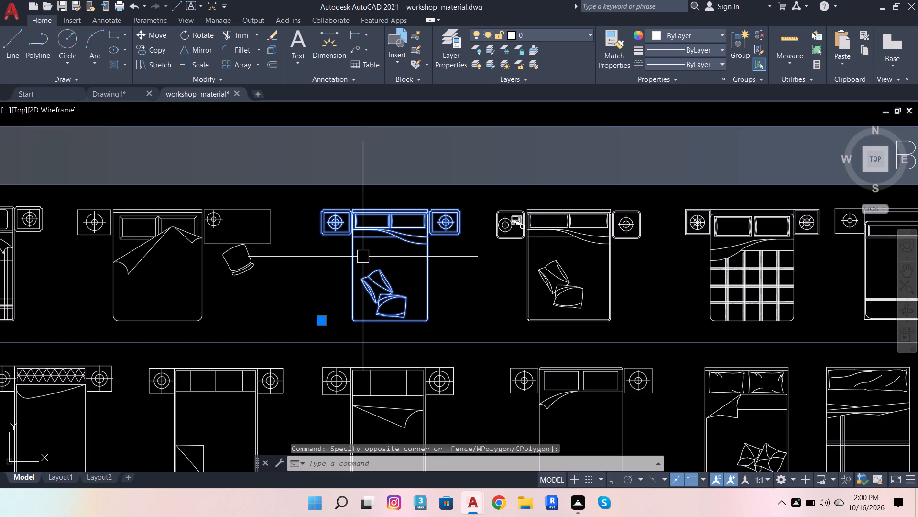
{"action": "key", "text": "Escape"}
Copy the fourth double bed in the second row of the Beds Plan sheet, with rounded pillows and bedside tables.
{"action": "scroll", "coordinate": [367, 264], "scroll_direction": "down", "scroll_amount": 1}
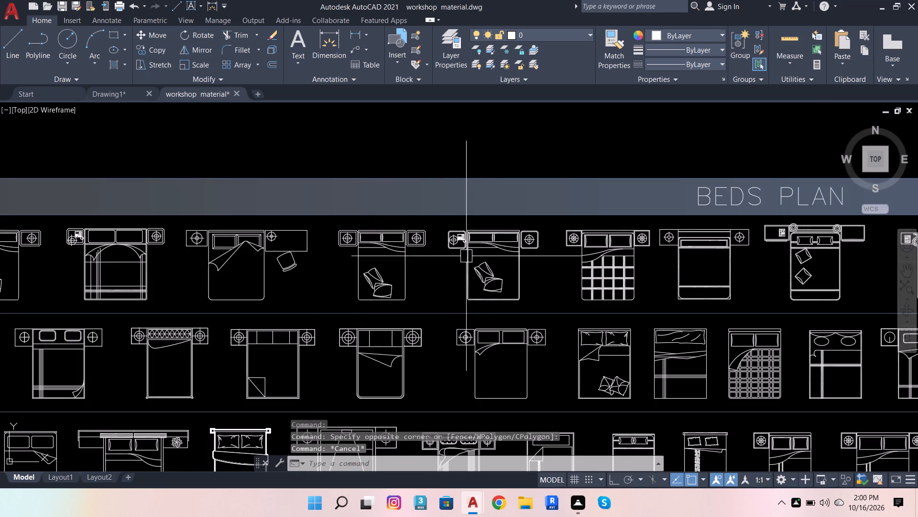
{"action": "scroll", "coordinate": [515, 229], "scroll_direction": "down", "scroll_amount": 2}
{"action": "scroll", "coordinate": [314, 295], "scroll_direction": "up", "scroll_amount": 2}
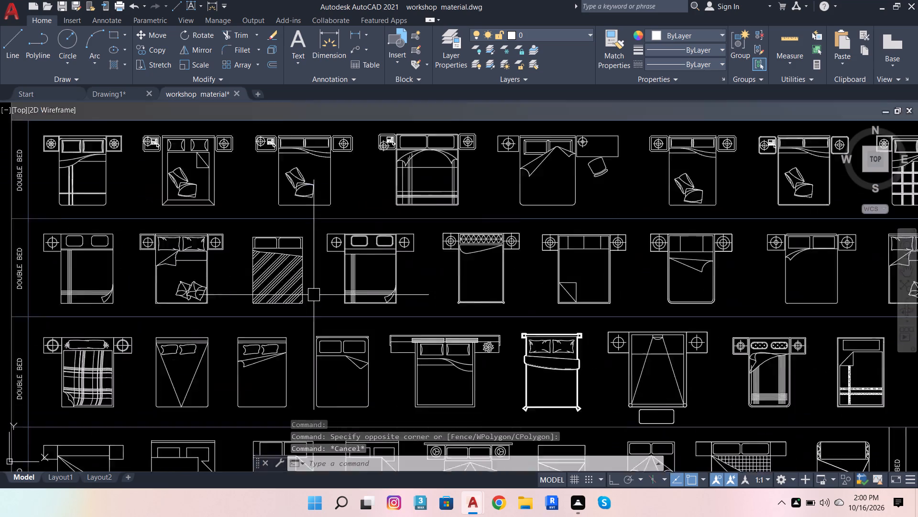
{"action": "scroll", "coordinate": [314, 295], "scroll_direction": "up", "scroll_amount": 1}
{"action": "left_click", "coordinate": [370, 231]}
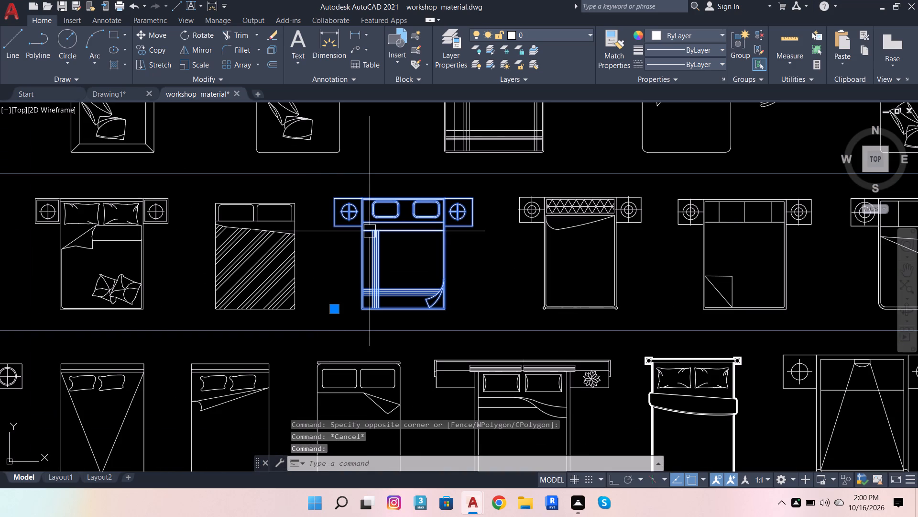
{"action": "key", "text": "ctrl+c"}
{"action": "key", "text": "ctrl+c"}
{"action": "key", "text": "ctrl+c"}
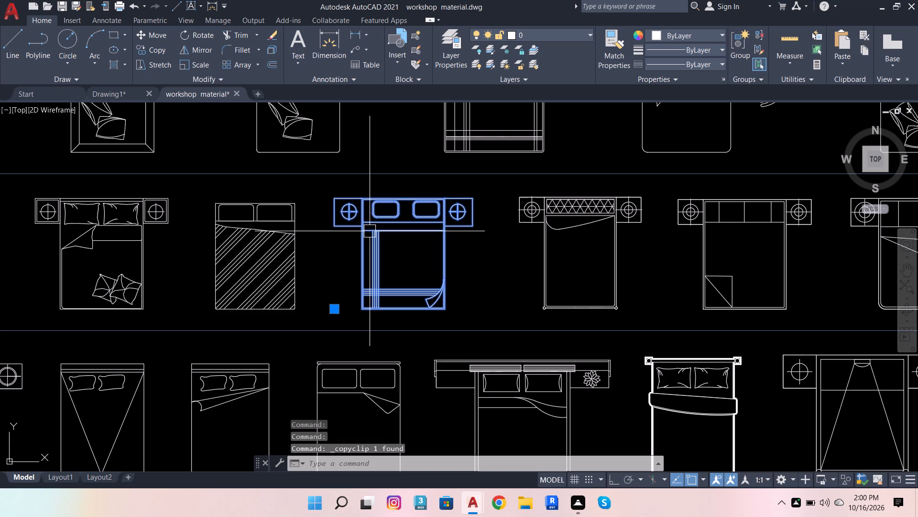
Paste the copied bed into Drawing1, in the empty space beyond the floor plan.
{"action": "left_click", "coordinate": [132, 92]}
{"action": "scroll", "coordinate": [183, 168], "scroll_direction": "down", "scroll_amount": 4}
{"action": "scroll", "coordinate": [283, 165], "scroll_direction": "up", "scroll_amount": 4}
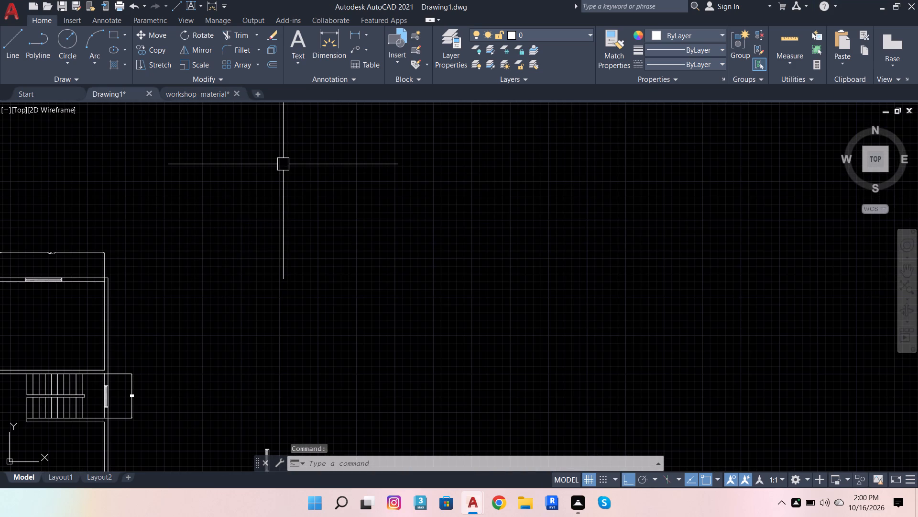
{"action": "key", "text": "ctrl+v"}
{"action": "scroll", "coordinate": [287, 258], "scroll_direction": "down", "scroll_amount": 4}
{"action": "left_click", "coordinate": [300, 249]}
Draw a 1'6" horizontal reference line inward from the outer edge of the bed's left bedside table, near its top corner.
{"action": "scroll", "coordinate": [331, 286], "scroll_direction": "down", "scroll_amount": 3}
{"action": "scroll", "coordinate": [337, 242], "scroll_direction": "up", "scroll_amount": 4}
{"action": "scroll", "coordinate": [312, 193], "scroll_direction": "up", "scroll_amount": 2}
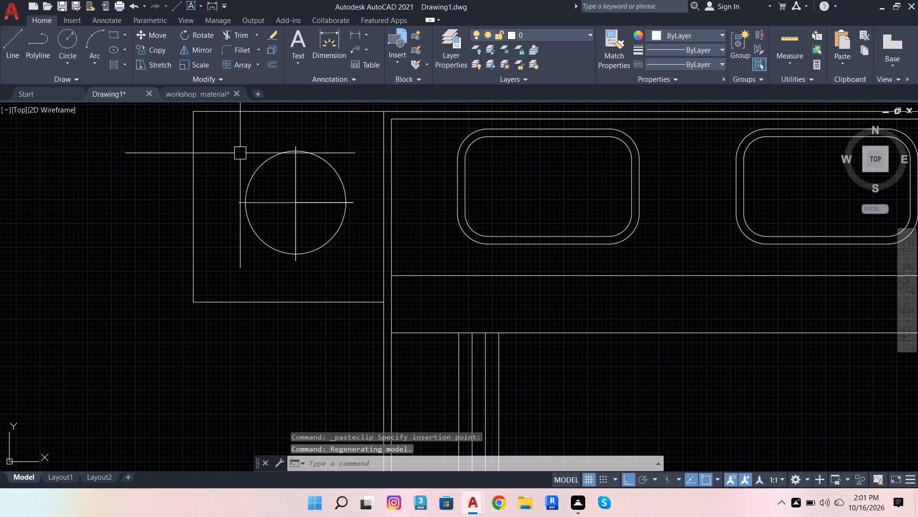
{"action": "left_click", "coordinate": [13, 36]}
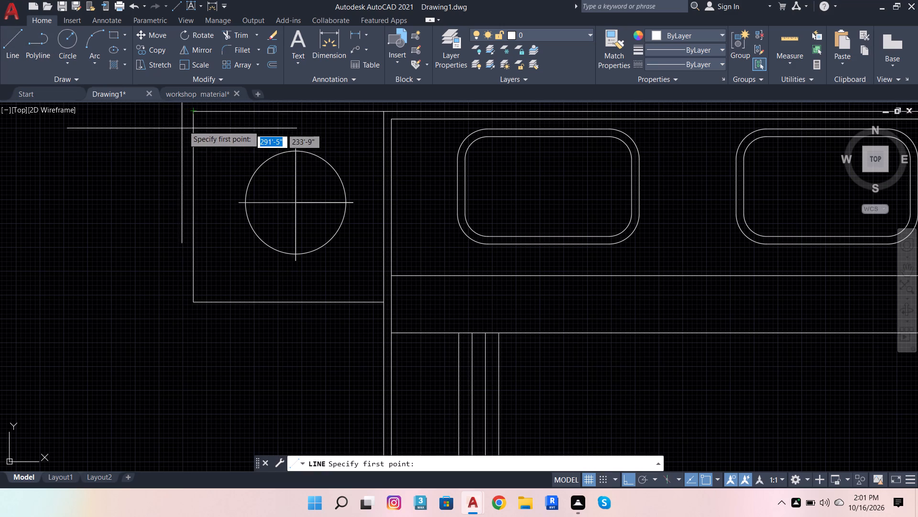
{"action": "scroll", "coordinate": [193, 113], "scroll_direction": "up", "scroll_amount": 4}
{"action": "scroll", "coordinate": [204, 132], "scroll_direction": "down", "scroll_amount": 4}
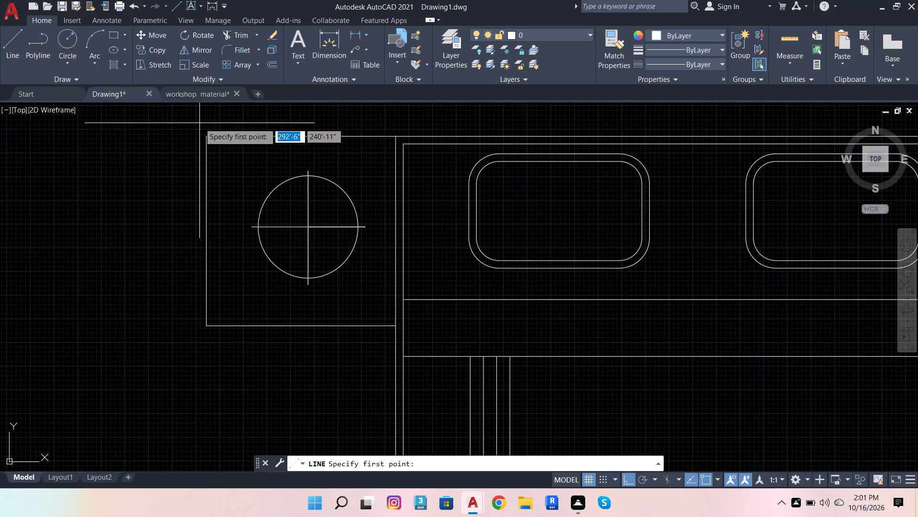
{"action": "scroll", "coordinate": [199, 123], "scroll_direction": "up", "scroll_amount": 4}
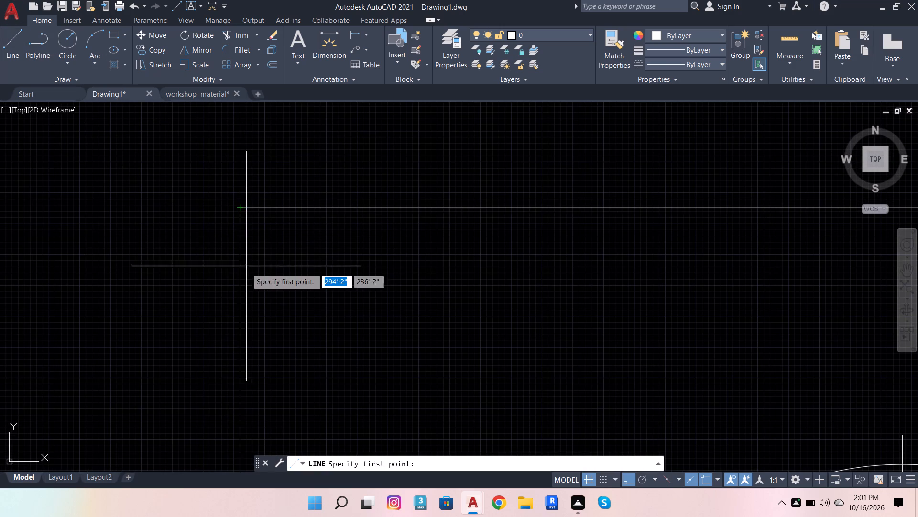
{"action": "left_click", "coordinate": [246, 261]}
{"action": "scroll", "coordinate": [337, 267], "scroll_direction": "down", "scroll_amount": 2}
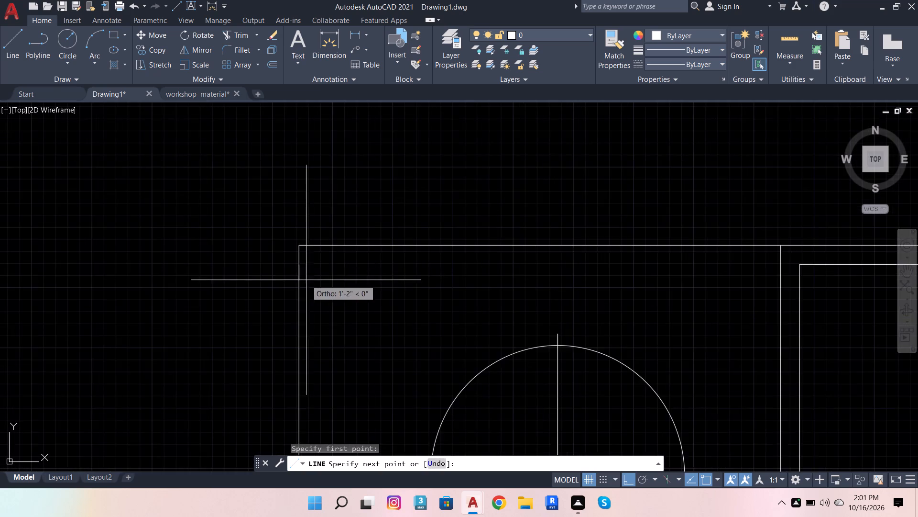
{"action": "scroll", "coordinate": [306, 280], "scroll_direction": "down", "scroll_amount": 1}
{"action": "scroll", "coordinate": [436, 279], "scroll_direction": "up", "scroll_amount": 2}
{"action": "type", "text": "1'6"}
{"action": "key", "text": "Return"}
{"action": "key", "text": "space"}
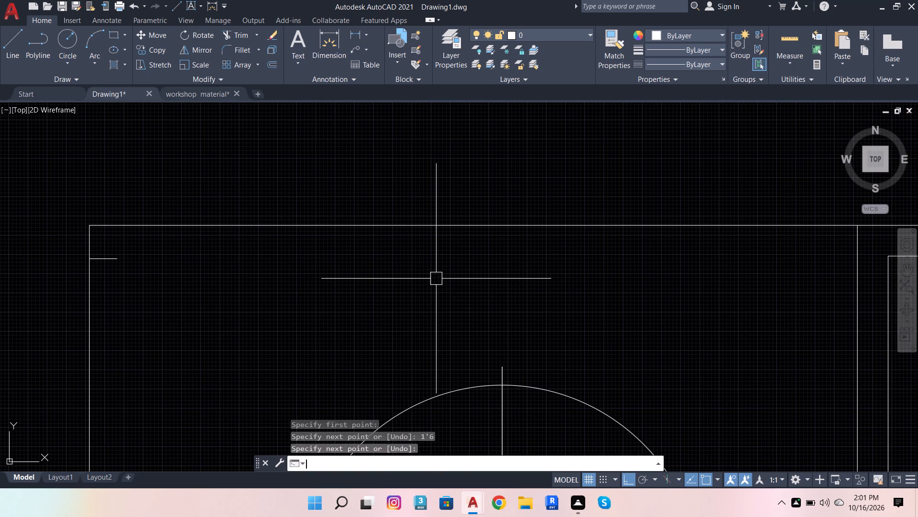
Scale the bed down from the reference line's left end so the bedside table's width roughly matches the 1'6" line.
{"action": "left_click", "coordinate": [348, 228]}
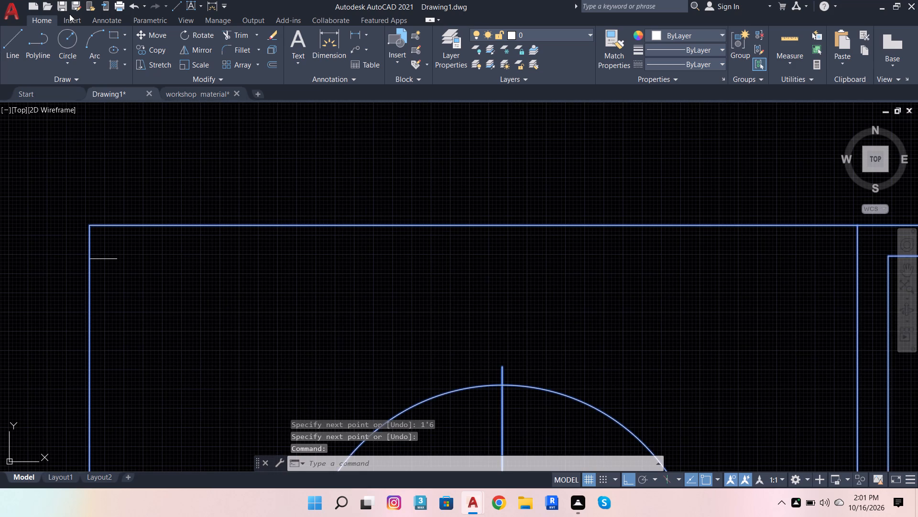
{"action": "left_click", "coordinate": [193, 68]}
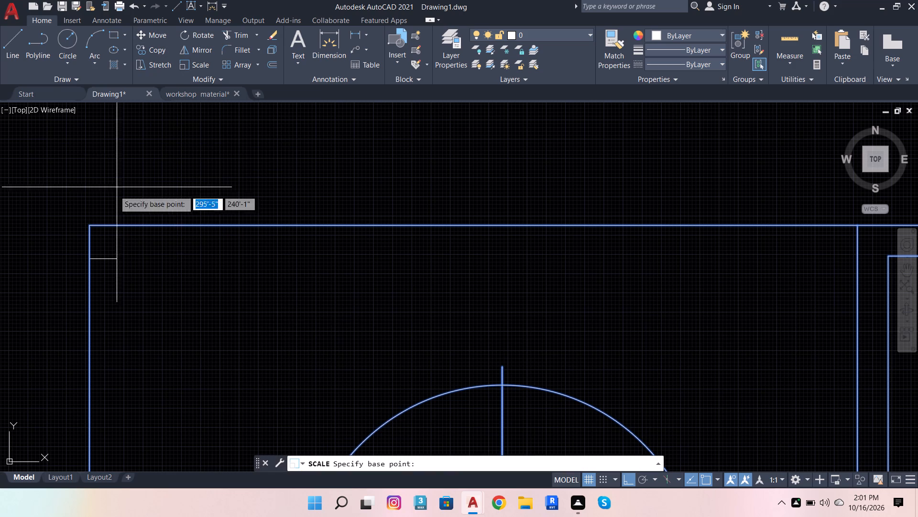
{"action": "left_click", "coordinate": [89, 259]}
{"action": "scroll", "coordinate": [124, 260], "scroll_direction": "up", "scroll_amount": 1}
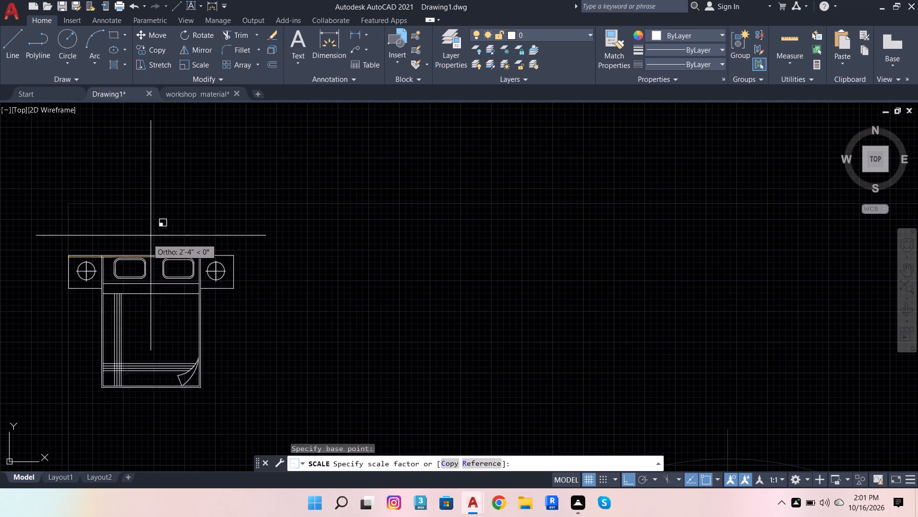
{"action": "scroll", "coordinate": [169, 220], "scroll_direction": "up", "scroll_amount": 5}
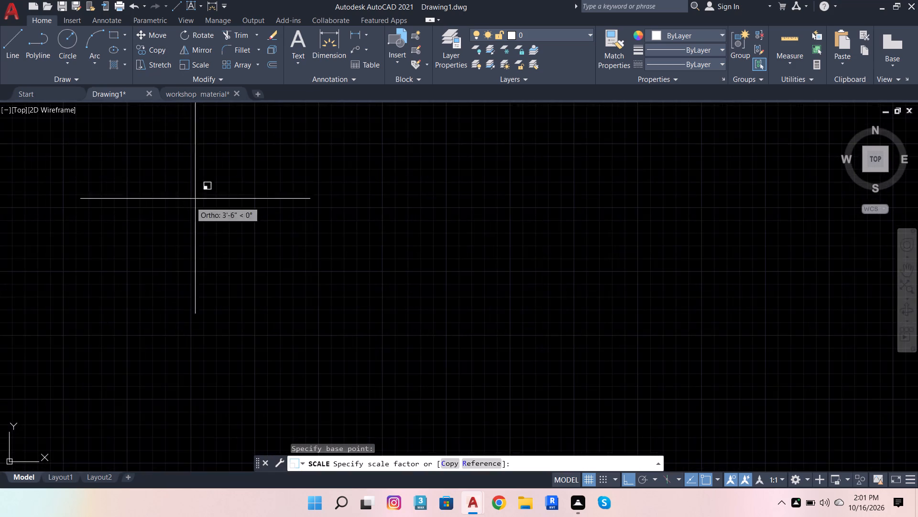
{"action": "scroll", "coordinate": [234, 187], "scroll_direction": "down", "scroll_amount": 5}
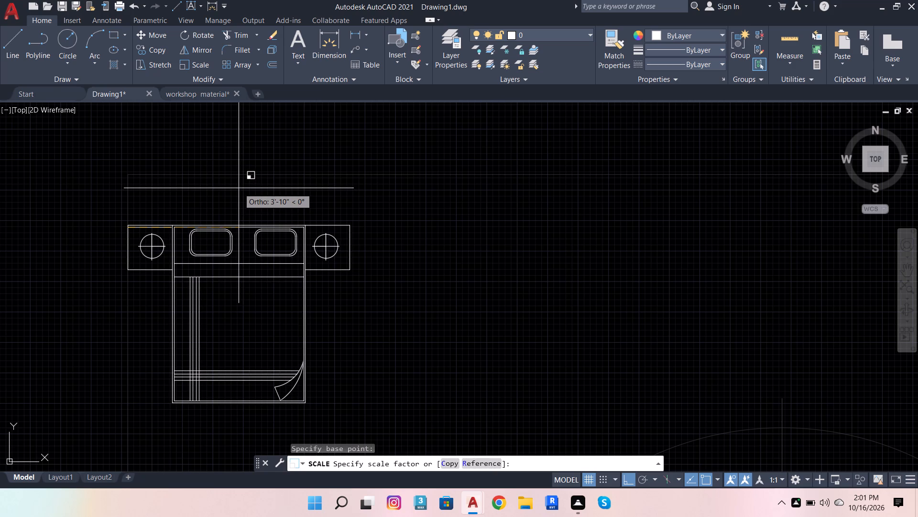
{"action": "left_click", "coordinate": [236, 187]}
Erase the 1'6" reference line across the left bedside table.
{"action": "scroll", "coordinate": [135, 233], "scroll_direction": "up", "scroll_amount": 3}
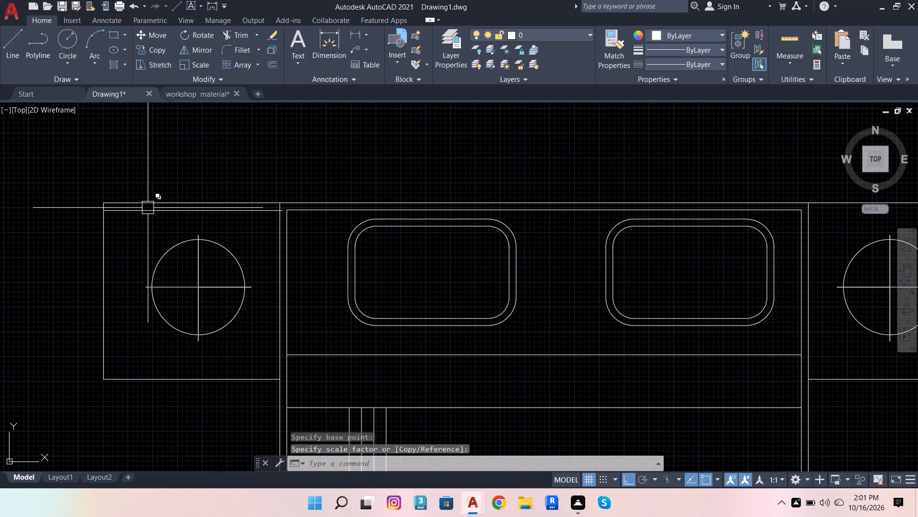
{"action": "left_click", "coordinate": [151, 214]}
{"action": "key", "text": "shift+Delete"}
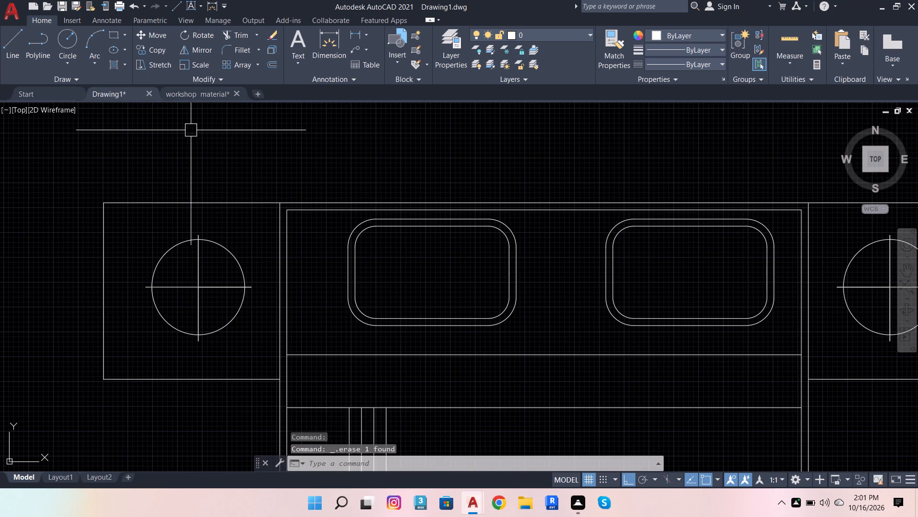
Move the bed straight down about 189', level with the floor plan and to its right.
{"action": "scroll", "coordinate": [208, 123], "scroll_direction": "down", "scroll_amount": 5}
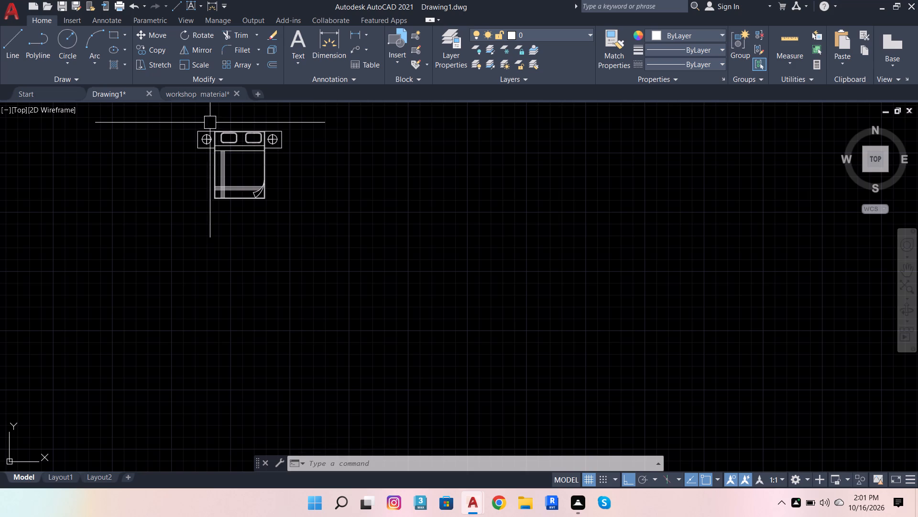
{"action": "scroll", "coordinate": [347, 272], "scroll_direction": "down", "scroll_amount": 5}
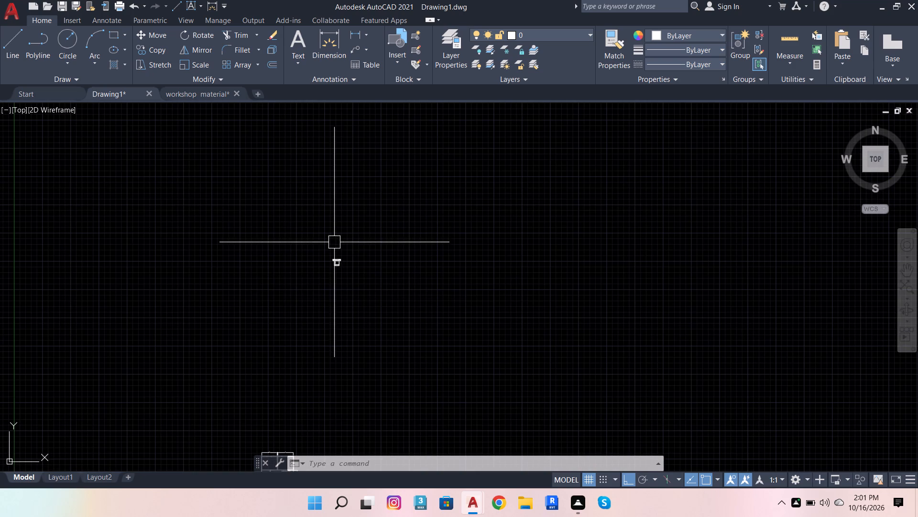
{"action": "left_click", "coordinate": [310, 246]}
{"action": "left_click", "coordinate": [392, 303]}
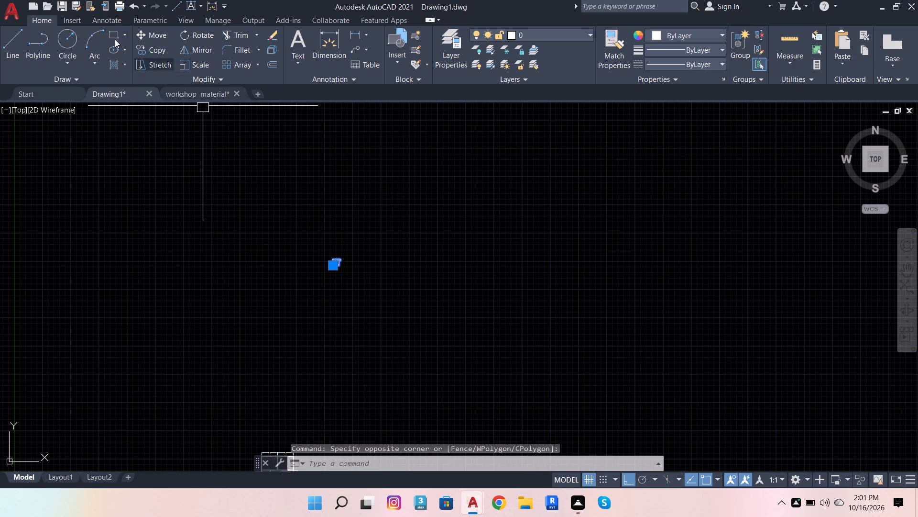
{"action": "left_click", "coordinate": [151, 38]}
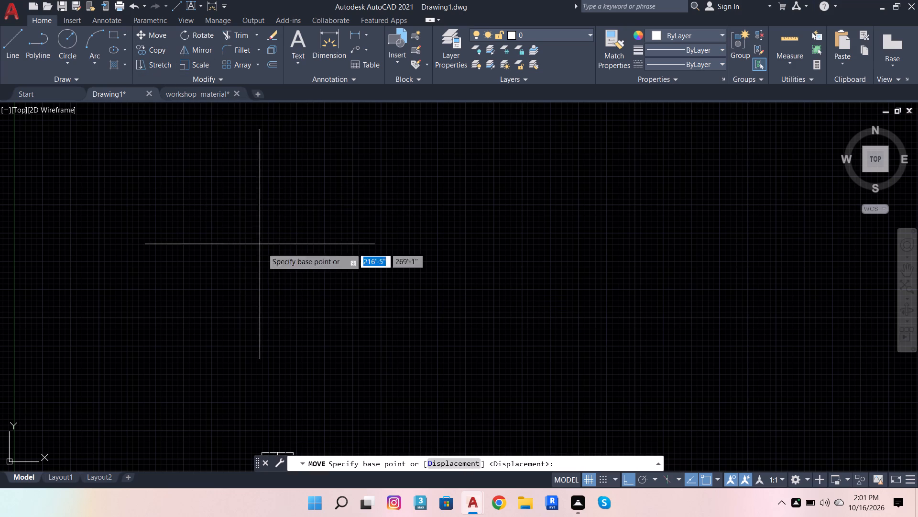
{"action": "left_click", "coordinate": [334, 265]}
{"action": "scroll", "coordinate": [398, 229], "scroll_direction": "down", "scroll_amount": 4}
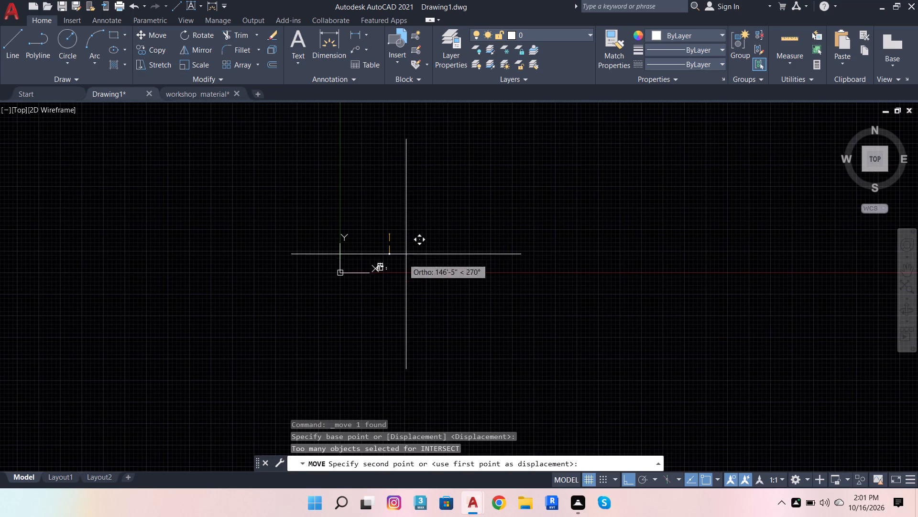
{"action": "scroll", "coordinate": [373, 270], "scroll_direction": "up", "scroll_amount": 4}
{"action": "scroll", "coordinate": [447, 273], "scroll_direction": "up", "scroll_amount": 3}
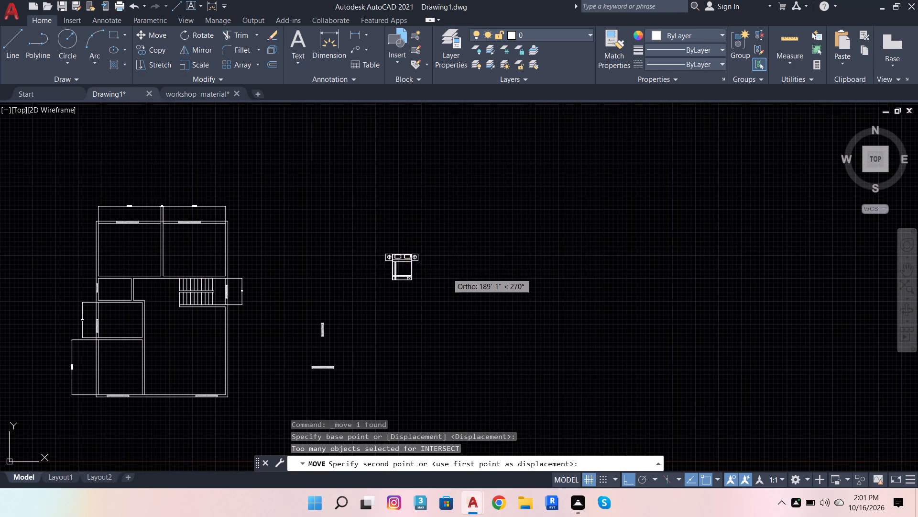
{"action": "left_click", "coordinate": [447, 272]}
{"action": "key", "text": "Escape"}
Rotate the bed 270° about its lower-right mattress corner, so the headboard faces right.
{"action": "left_click", "coordinate": [406, 256]}
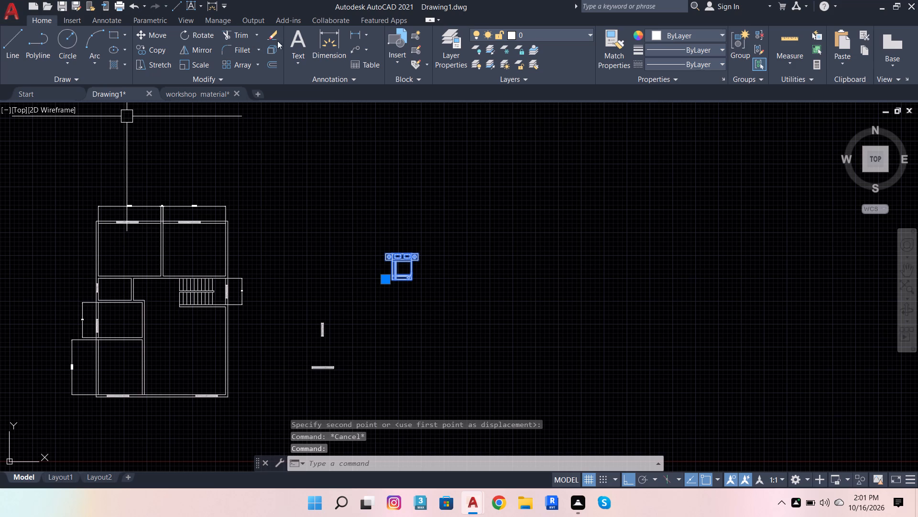
{"action": "left_click", "coordinate": [185, 36]}
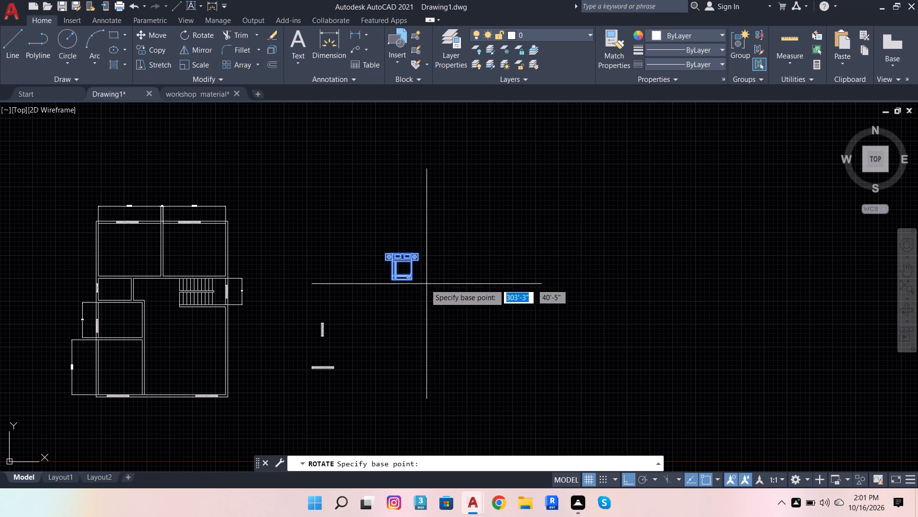
{"action": "scroll", "coordinate": [405, 290], "scroll_direction": "up", "scroll_amount": 4}
{"action": "left_click", "coordinate": [407, 231]}
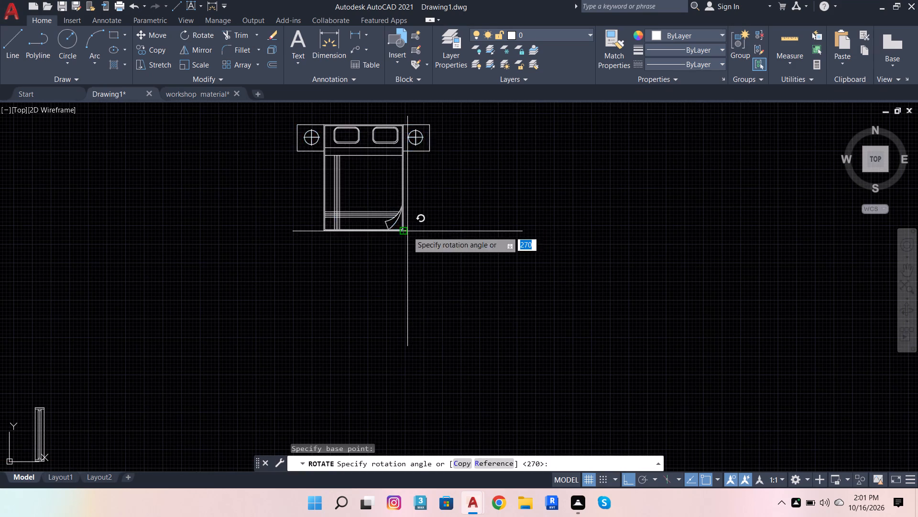
{"action": "left_click", "coordinate": [418, 309]}
{"action": "scroll", "coordinate": [457, 265], "scroll_direction": "down", "scroll_amount": 3}
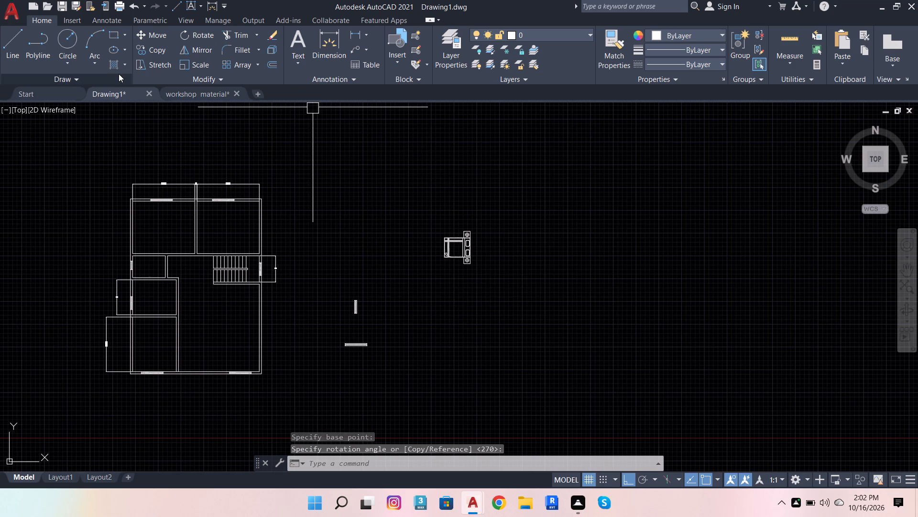
Switch to the workshop material drawing and look through its block sheets for the wardrobe designs.
{"action": "left_click", "coordinate": [189, 92]}
{"action": "scroll", "coordinate": [313, 137], "scroll_direction": "down", "scroll_amount": 4}
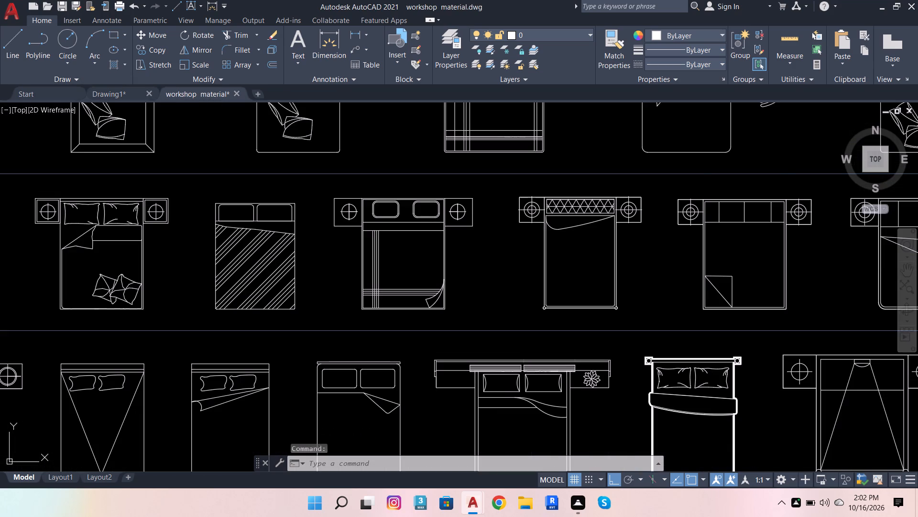
{"action": "scroll", "coordinate": [352, 262], "scroll_direction": "down", "scroll_amount": 5}
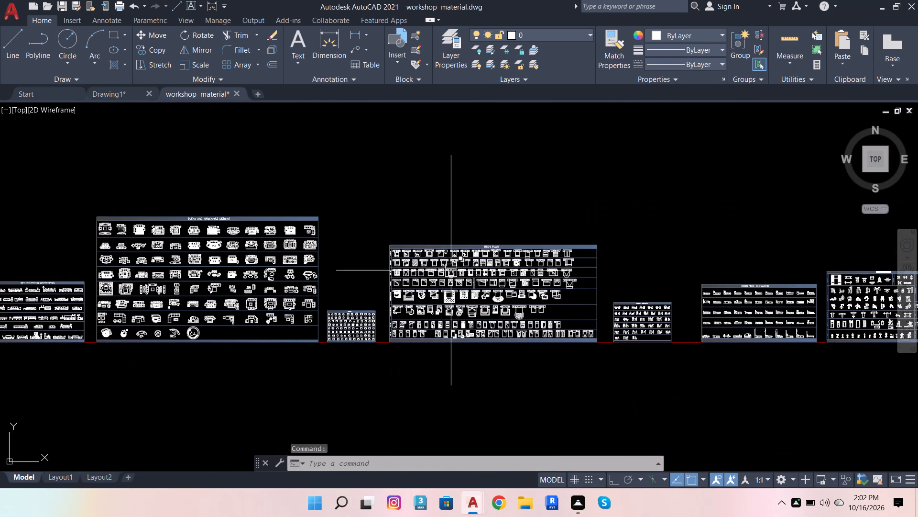
{"action": "scroll", "coordinate": [462, 273], "scroll_direction": "down", "scroll_amount": 3}
{"action": "scroll", "coordinate": [231, 304], "scroll_direction": "up", "scroll_amount": 2}
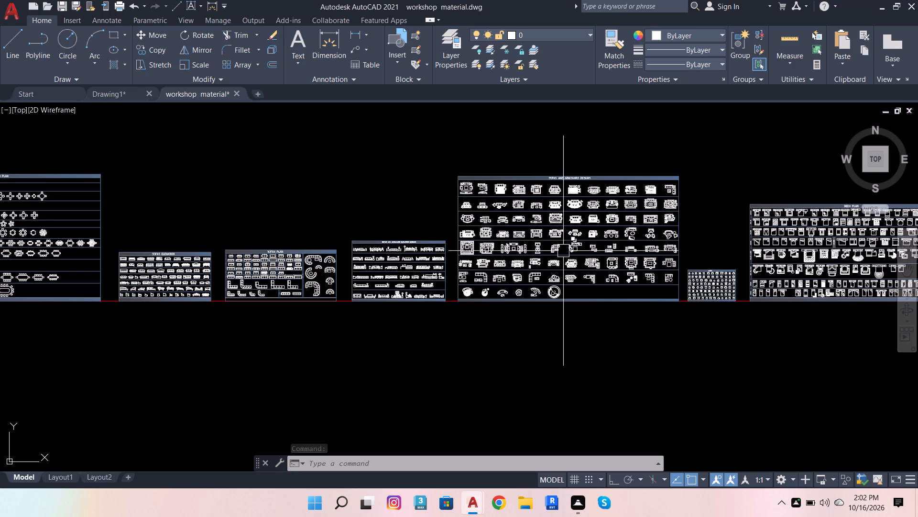
{"action": "scroll", "coordinate": [563, 251], "scroll_direction": "down", "scroll_amount": 3}
{"action": "scroll", "coordinate": [354, 251], "scroll_direction": "up", "scroll_amount": 3}
{"action": "scroll", "coordinate": [579, 256], "scroll_direction": "down", "scroll_amount": 2}
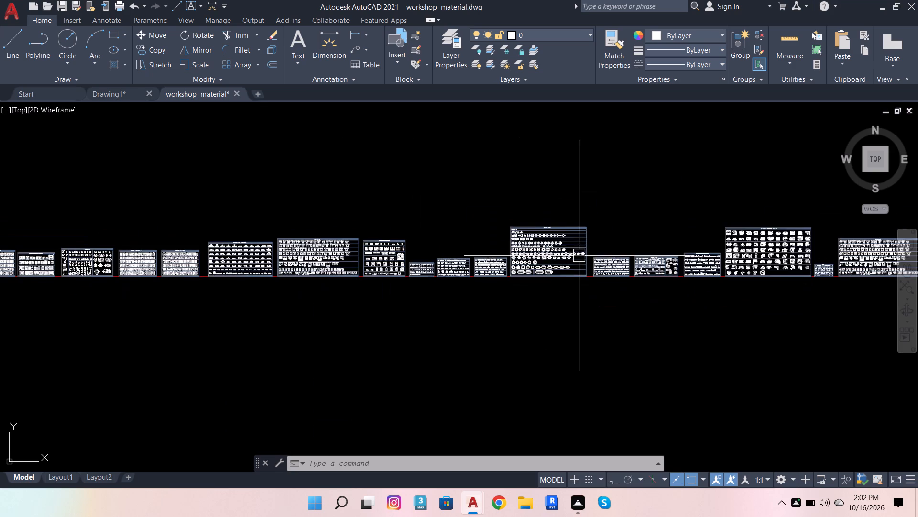
{"action": "scroll", "coordinate": [579, 258], "scroll_direction": "down", "scroll_amount": 3}
{"action": "scroll", "coordinate": [456, 270], "scroll_direction": "up", "scroll_amount": 3}
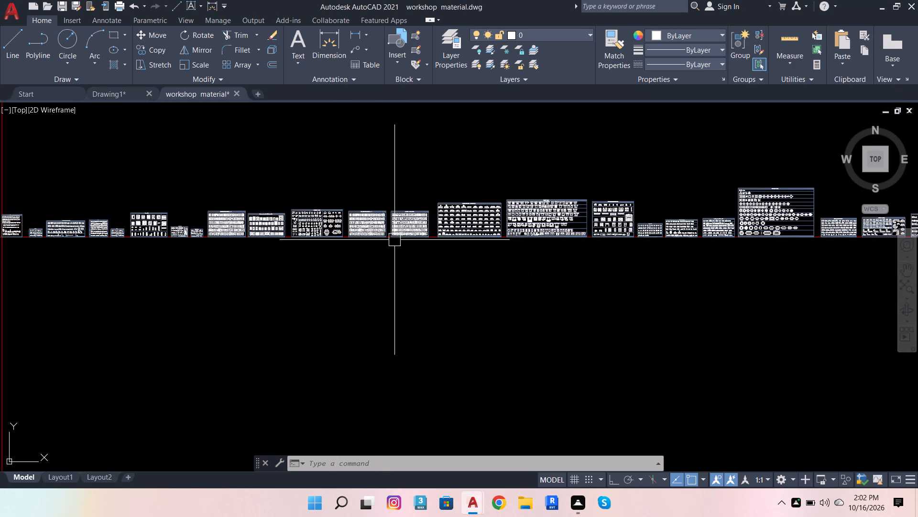
{"action": "scroll", "coordinate": [394, 240], "scroll_direction": "up", "scroll_amount": 2}
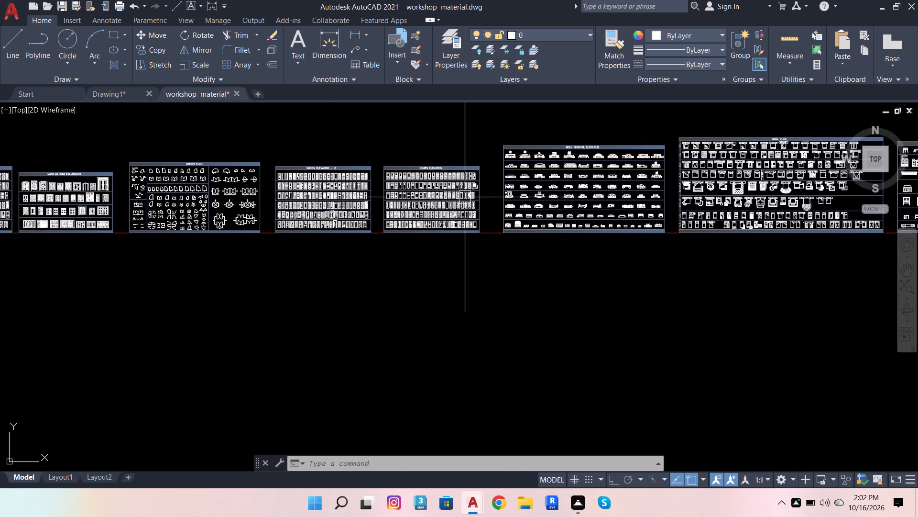
{"action": "scroll", "coordinate": [474, 198], "scroll_direction": "down", "scroll_amount": 1}
{"action": "scroll", "coordinate": [190, 213], "scroll_direction": "up", "scroll_amount": 1}
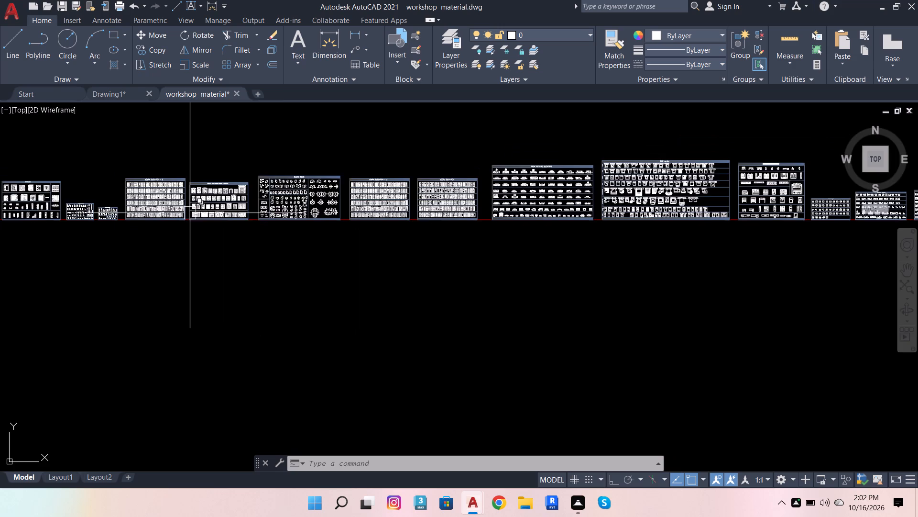
{"action": "scroll", "coordinate": [318, 191], "scroll_direction": "down", "scroll_amount": 2}
{"action": "scroll", "coordinate": [222, 195], "scroll_direction": "up", "scroll_amount": 4}
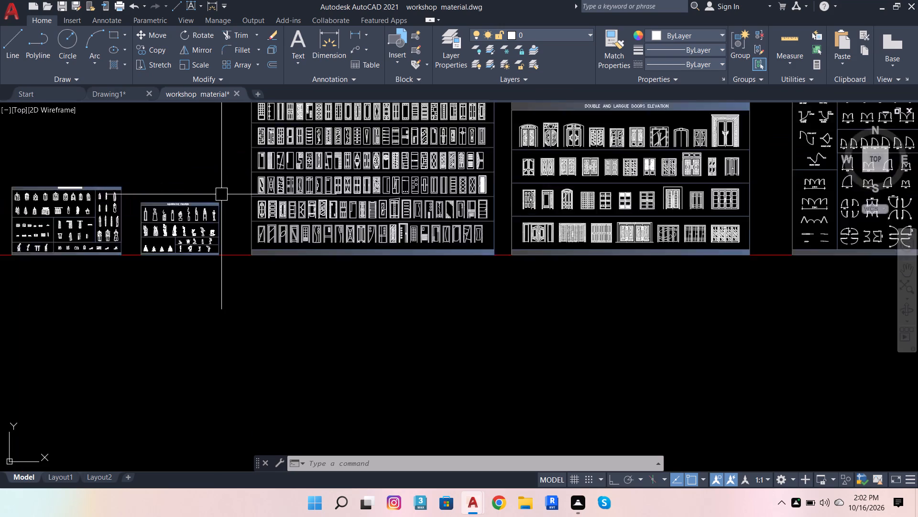
{"action": "scroll", "coordinate": [221, 194], "scroll_direction": "up", "scroll_amount": 2}
{"action": "scroll", "coordinate": [233, 189], "scroll_direction": "down", "scroll_amount": 5}
{"action": "scroll", "coordinate": [175, 225], "scroll_direction": "up", "scroll_amount": 4}
{"action": "scroll", "coordinate": [215, 207], "scroll_direction": "down", "scroll_amount": 3}
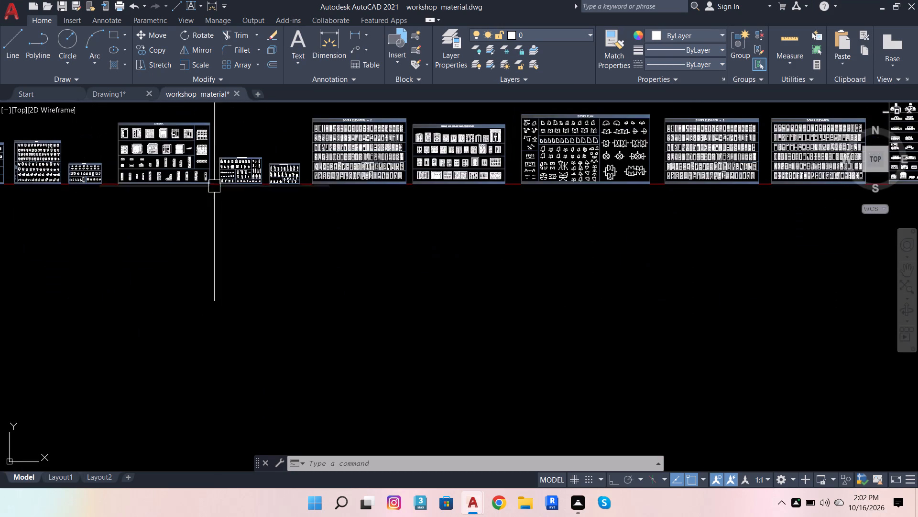
Examine the wardrobe blocks in the lower rows of the wardrobe sheet for a suitable plan view.
{"action": "scroll", "coordinate": [117, 120], "scroll_direction": "up", "scroll_amount": 3}
{"action": "scroll", "coordinate": [182, 284], "scroll_direction": "up", "scroll_amount": 3}
{"action": "scroll", "coordinate": [319, 236], "scroll_direction": "down", "scroll_amount": 2}
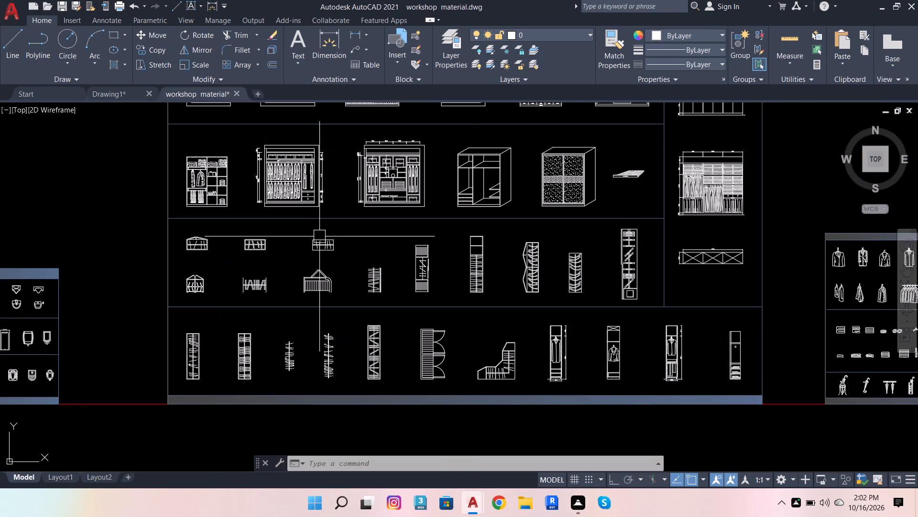
{"action": "scroll", "coordinate": [303, 154], "scroll_direction": "up", "scroll_amount": 4}
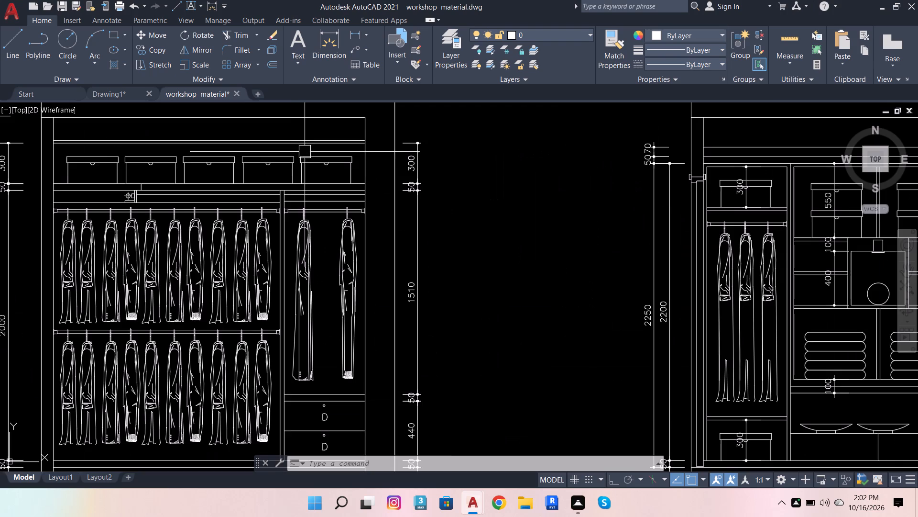
{"action": "scroll", "coordinate": [330, 147], "scroll_direction": "down", "scroll_amount": 4}
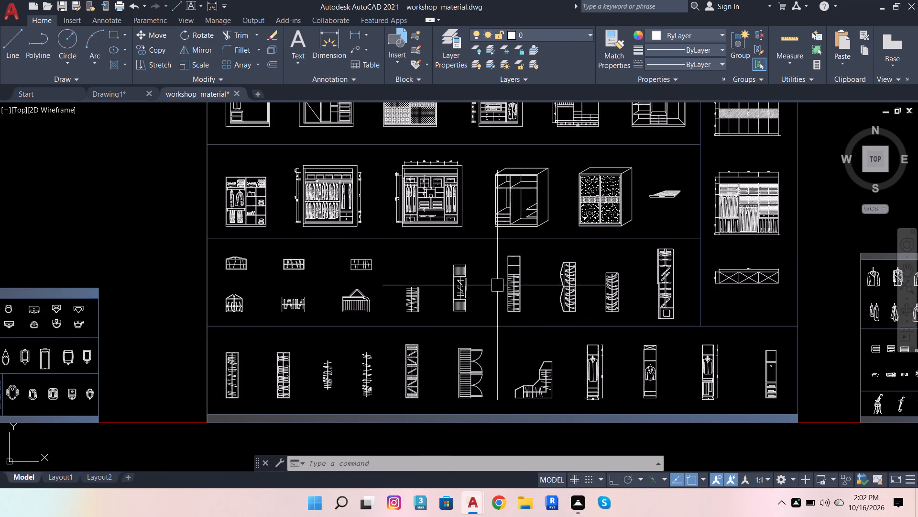
{"action": "scroll", "coordinate": [515, 278], "scroll_direction": "up", "scroll_amount": 2}
{"action": "scroll", "coordinate": [515, 278], "scroll_direction": "down", "scroll_amount": 2}
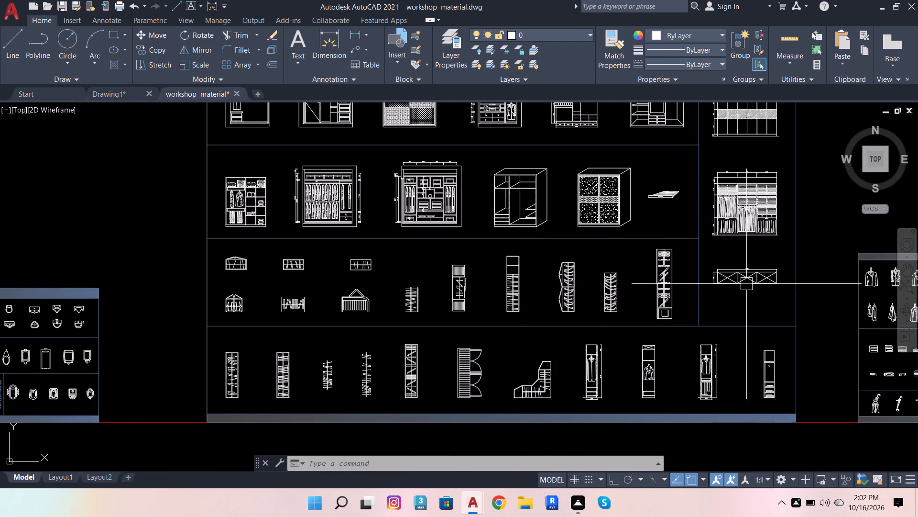
{"action": "scroll", "coordinate": [613, 299], "scroll_direction": "up", "scroll_amount": 2}
{"action": "scroll", "coordinate": [612, 300], "scroll_direction": "down", "scroll_amount": 2}
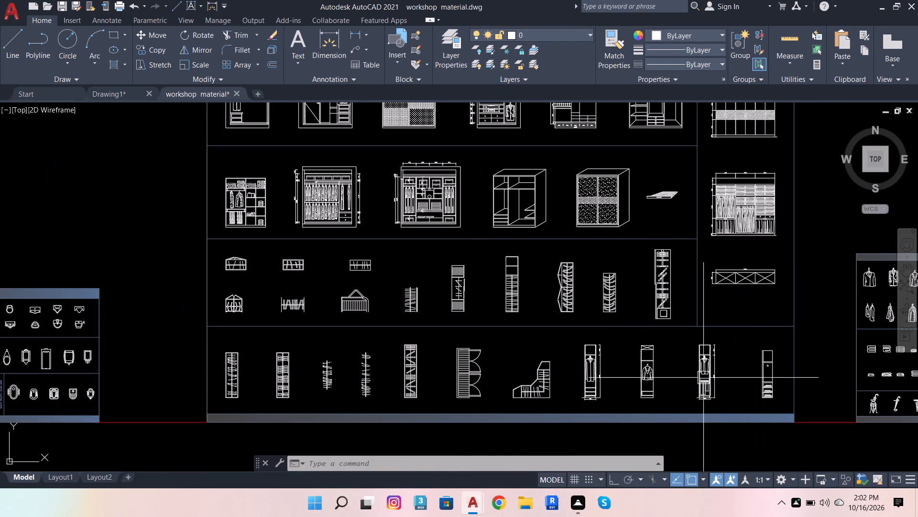
{"action": "scroll", "coordinate": [395, 390], "scroll_direction": "up", "scroll_amount": 2}
{"action": "scroll", "coordinate": [397, 389], "scroll_direction": "down", "scroll_amount": 1}
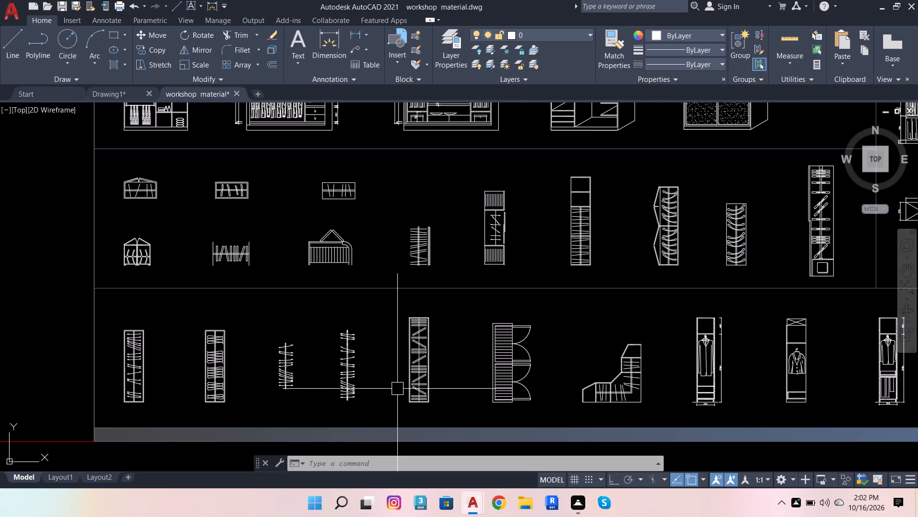
Copy the upright wardrobe plan with hangers between two striped end compartments into Drawing1, to the right of the bed.
{"action": "scroll", "coordinate": [540, 259], "scroll_direction": "up", "scroll_amount": 2}
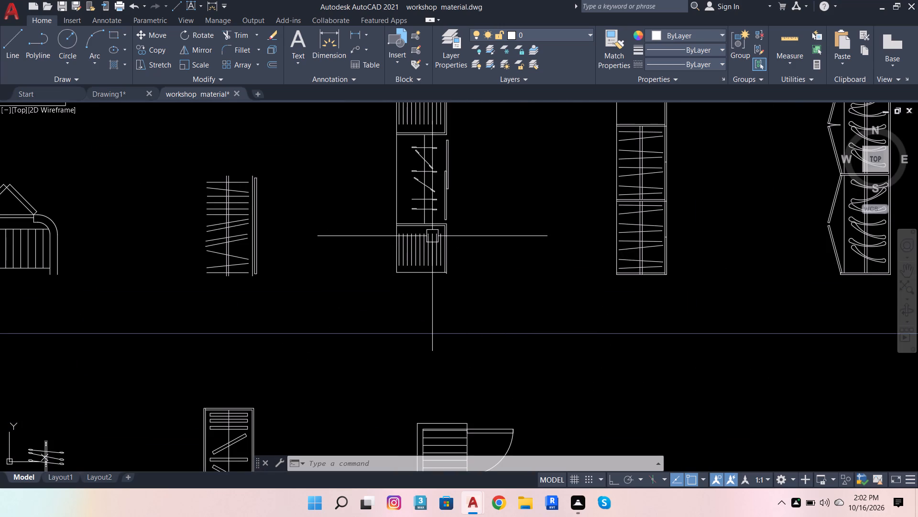
{"action": "left_click", "coordinate": [432, 235]}
{"action": "key", "text": "ctrl+c"}
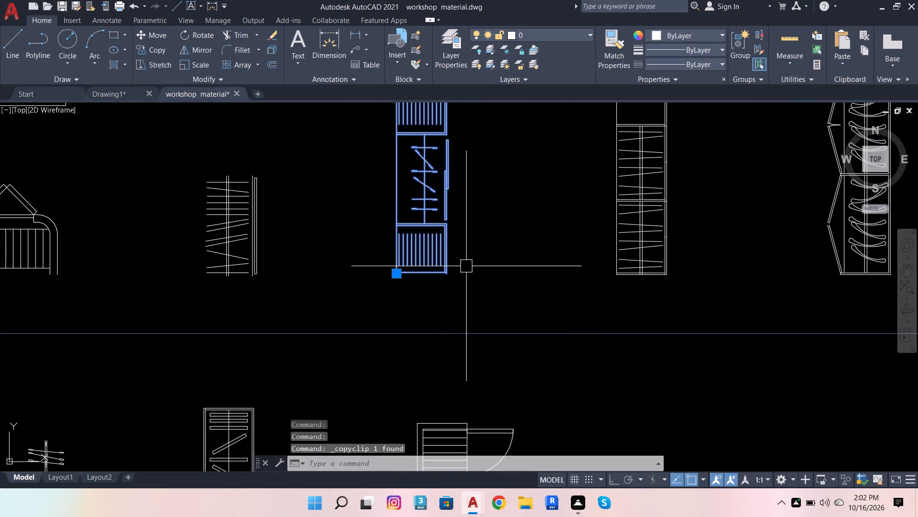
{"action": "left_click", "coordinate": [124, 90]}
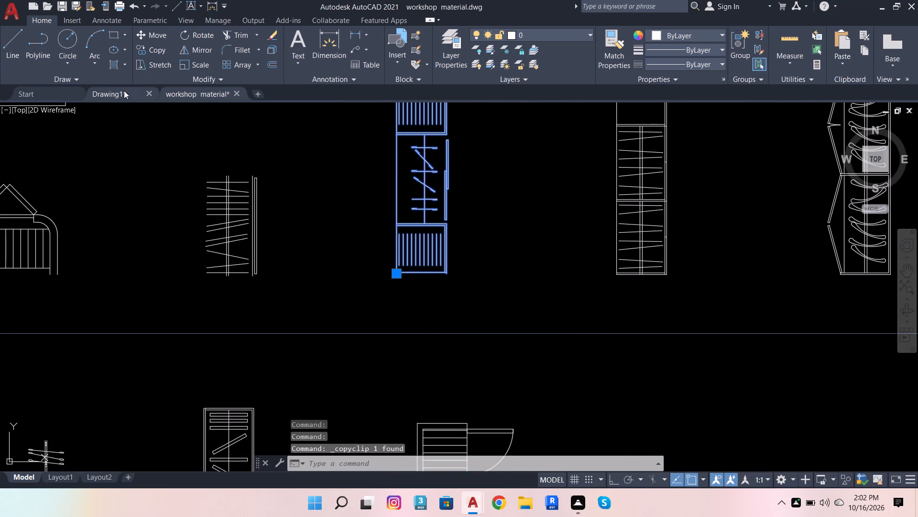
{"action": "scroll", "coordinate": [311, 358], "scroll_direction": "down", "scroll_amount": 2}
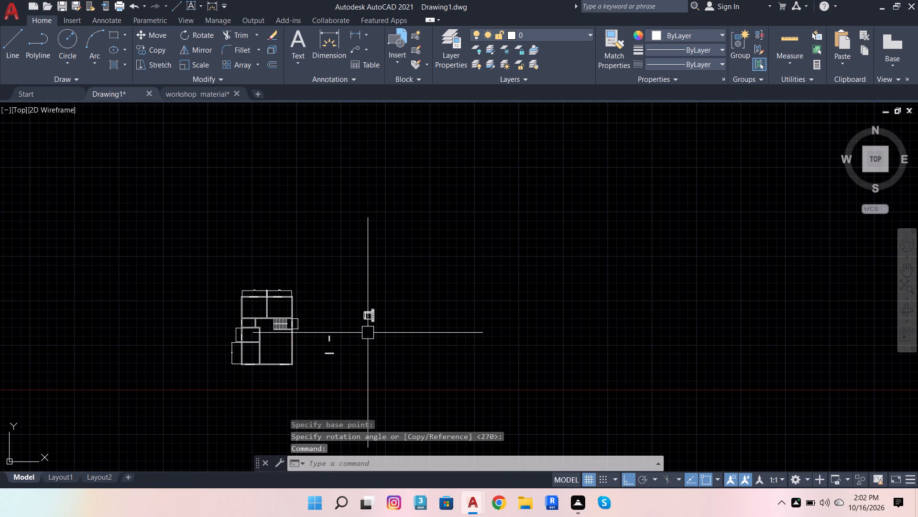
{"action": "key", "text": "ctrl+v"}
{"action": "left_click", "coordinate": [462, 332]}
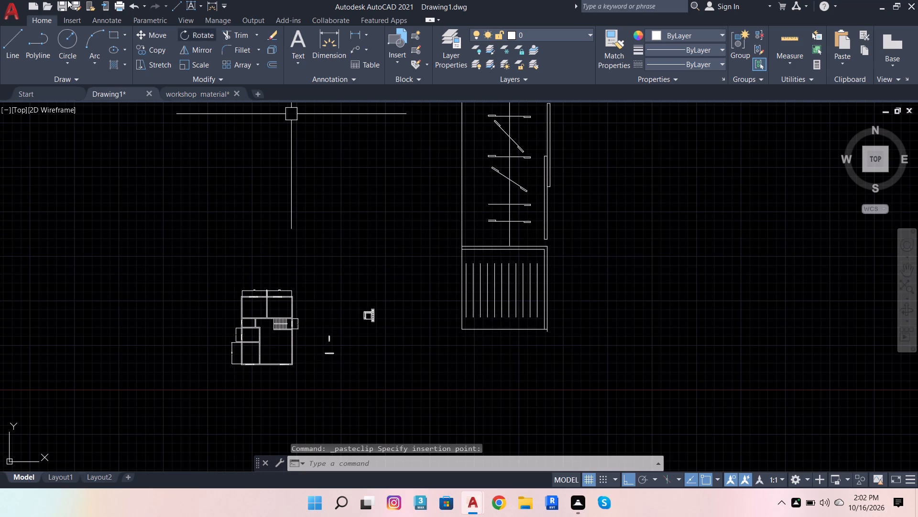
Draw a 2' horizontal reference line inward from the pasted wardrobe's left edge, just above its bottom.
{"action": "left_click", "coordinate": [6, 28]}
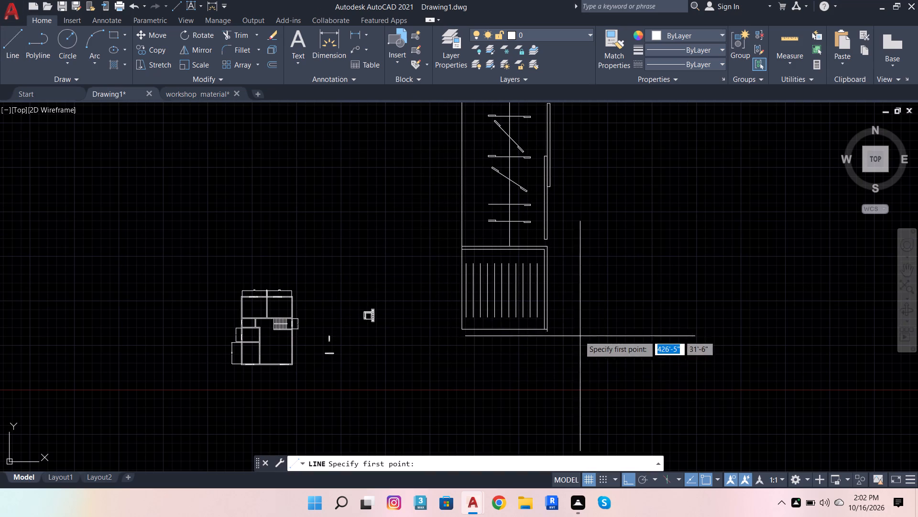
{"action": "scroll", "coordinate": [548, 322], "scroll_direction": "up", "scroll_amount": 3}
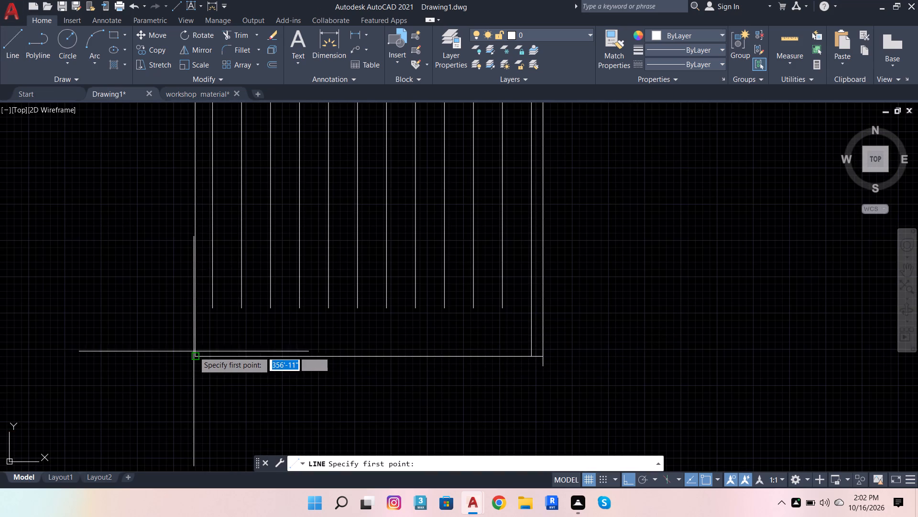
{"action": "left_click", "coordinate": [198, 326]}
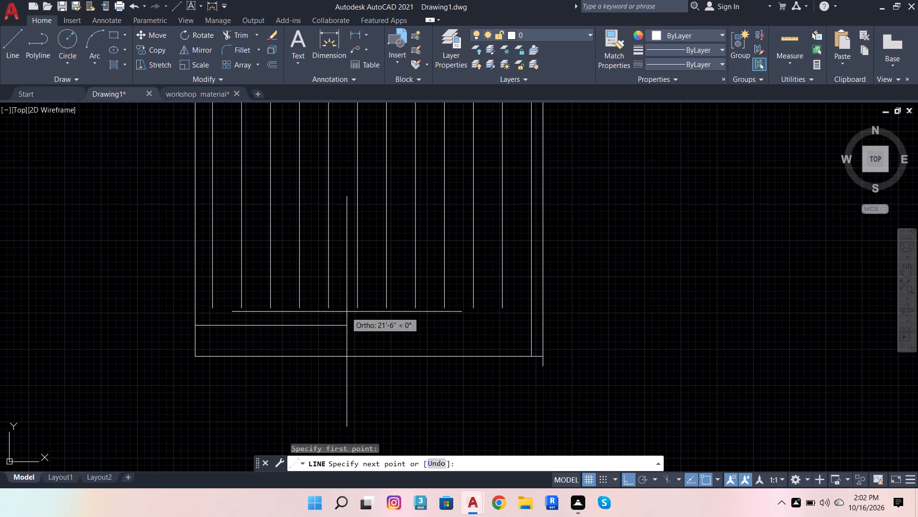
{"action": "type", "text": "2'"}
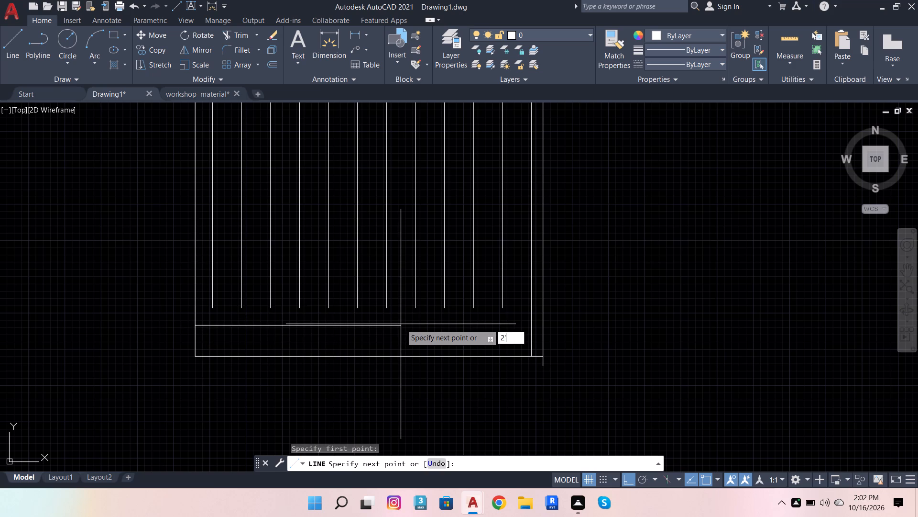
{"action": "key", "text": "Return"}
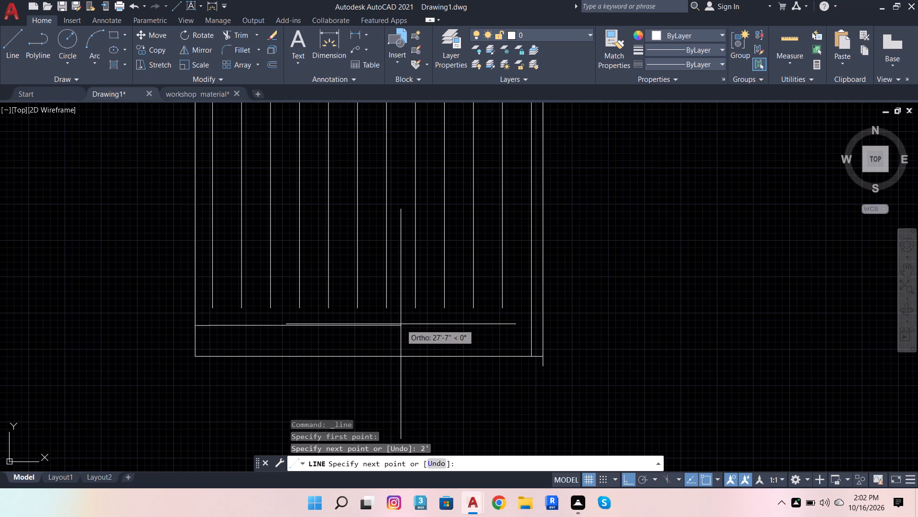
{"action": "key", "text": "Escape"}
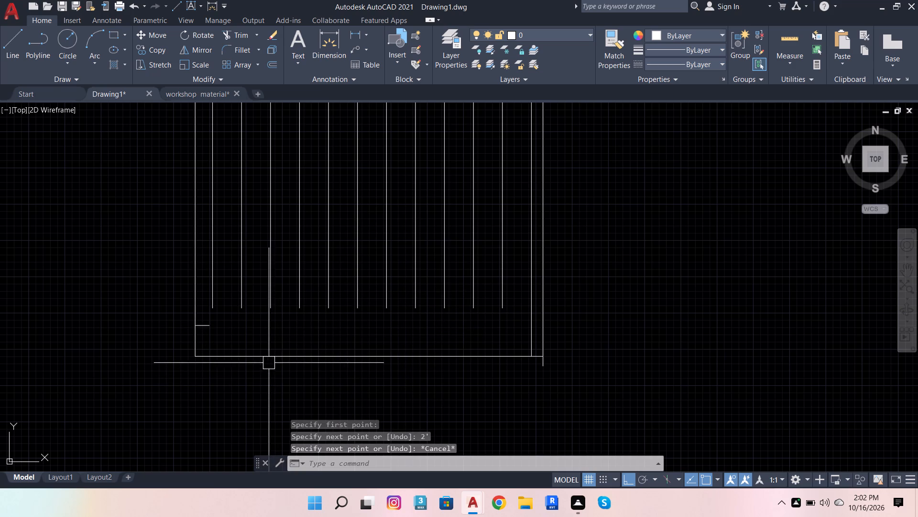
Scale the wardrobe down from the reference line's left end so its width roughly matches the 2' line.
{"action": "left_click", "coordinate": [269, 360]}
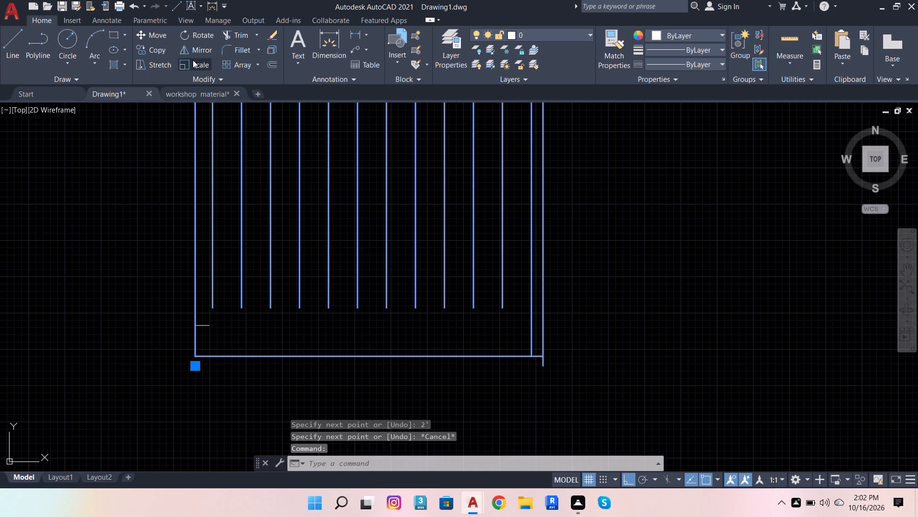
{"action": "left_click", "coordinate": [193, 60]}
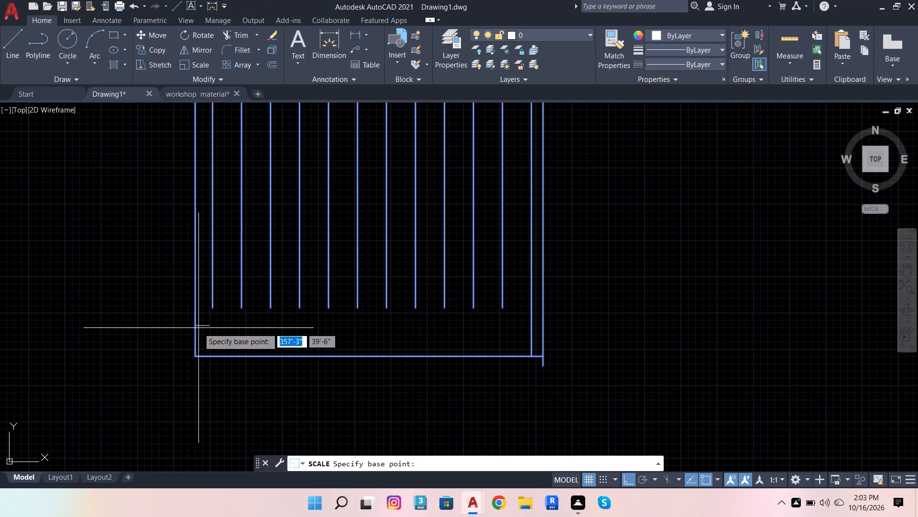
{"action": "left_click", "coordinate": [195, 327]}
{"action": "scroll", "coordinate": [223, 329], "scroll_direction": "up", "scroll_amount": 3}
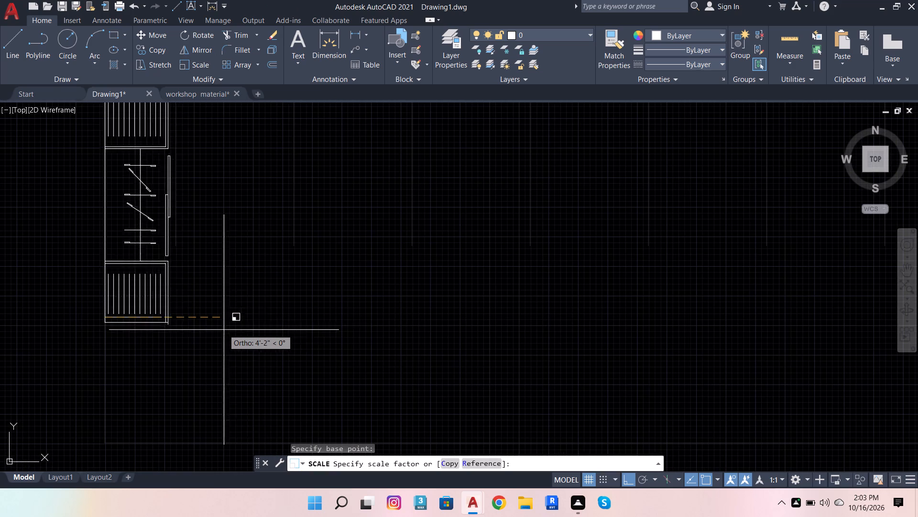
{"action": "scroll", "coordinate": [215, 340], "scroll_direction": "up", "scroll_amount": 1}
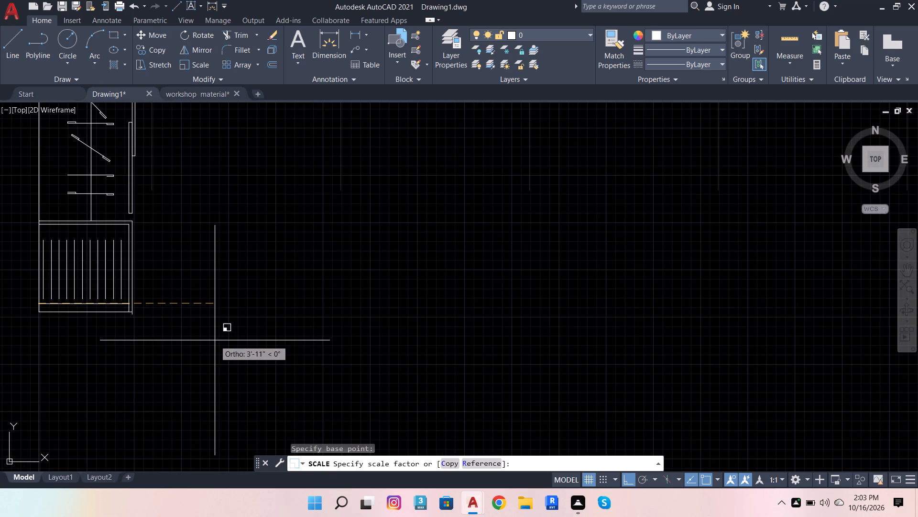
{"action": "left_click", "coordinate": [210, 337]}
Erase the 2' reference line across the bottom of the wardrobe.
{"action": "scroll", "coordinate": [50, 304], "scroll_direction": "up", "scroll_amount": 2}
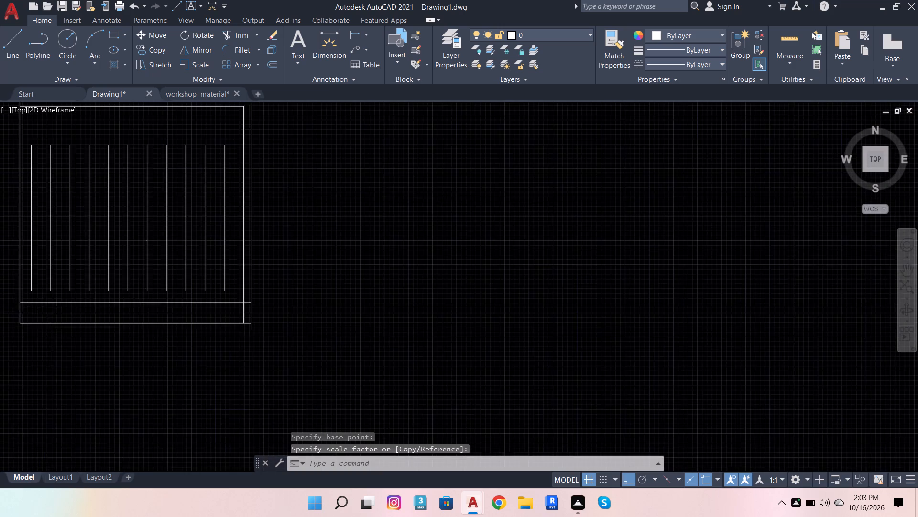
{"action": "scroll", "coordinate": [60, 312], "scroll_direction": "up", "scroll_amount": 1}
{"action": "left_click", "coordinate": [88, 301]}
{"action": "key", "text": "Delete"}
Mirror the wardrobe about a vertical line just to its left, keeping the original.
{"action": "scroll", "coordinate": [315, 273], "scroll_direction": "down", "scroll_amount": 6}
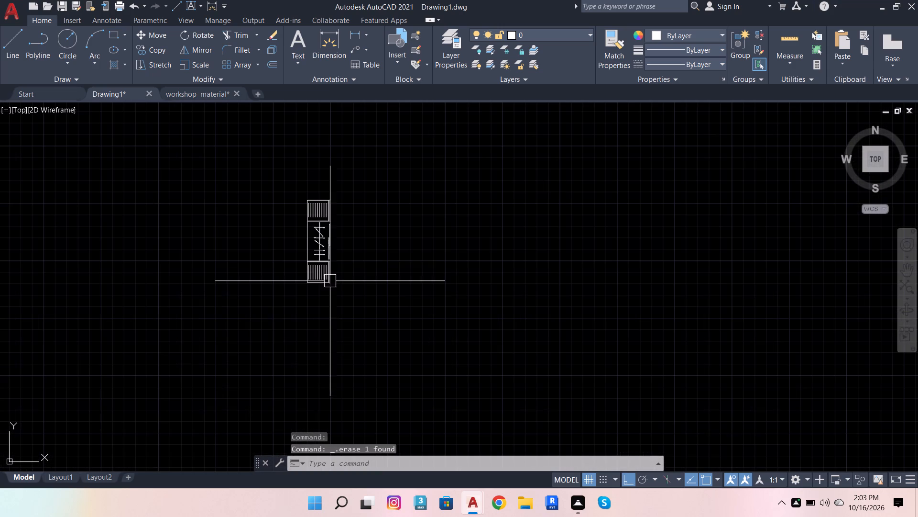
{"action": "left_click", "coordinate": [319, 247]}
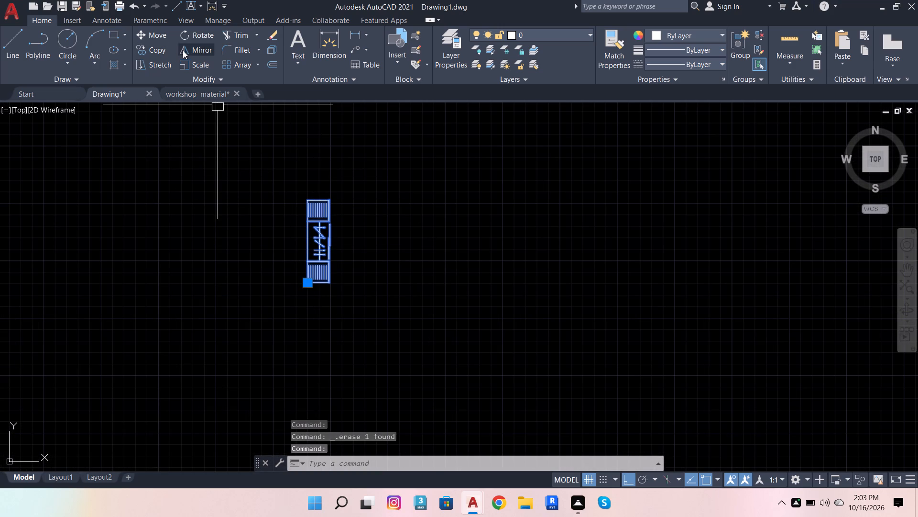
{"action": "left_click", "coordinate": [183, 50]}
{"action": "left_click", "coordinate": [301, 290]}
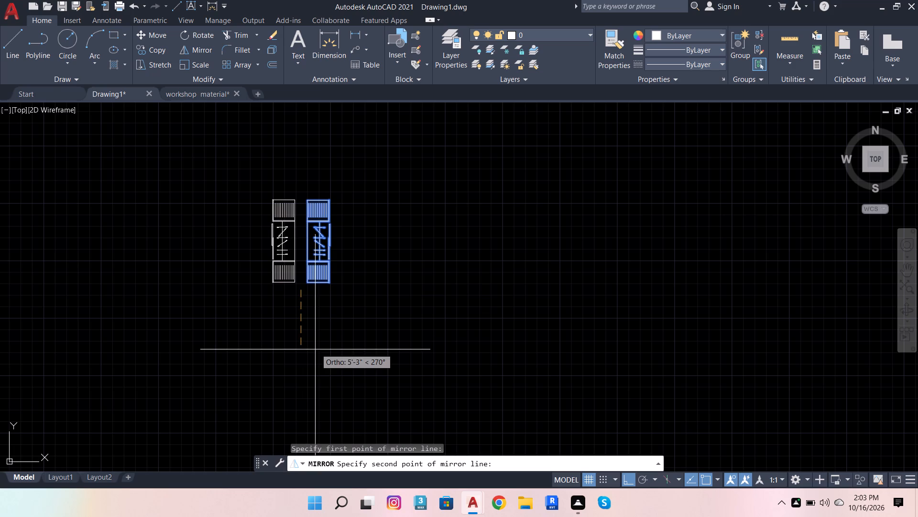
{"action": "left_click", "coordinate": [315, 349]}
{"action": "left_click_drag", "start_coordinate": [336, 392], "coordinate": [315, 349]}
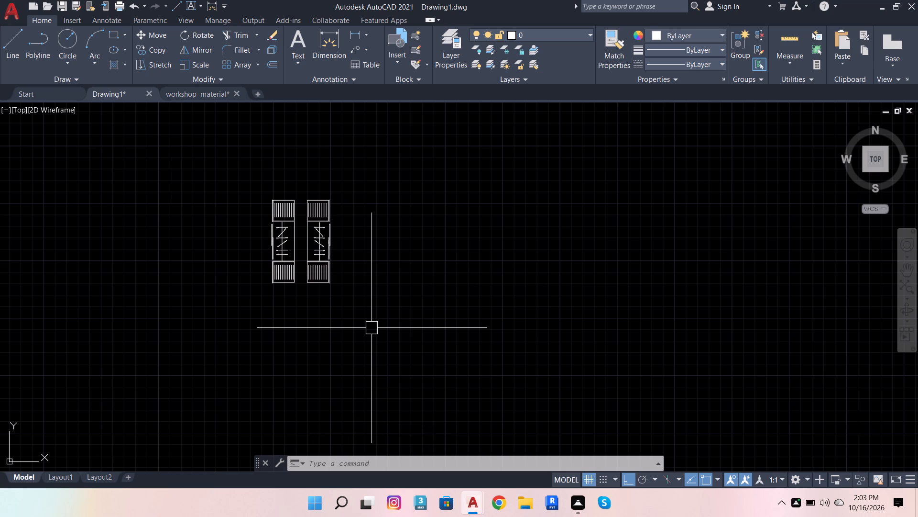
Copy the right-hand vertical wardrobe horizontally into the empty space to its right.
{"action": "left_click", "coordinate": [332, 272]}
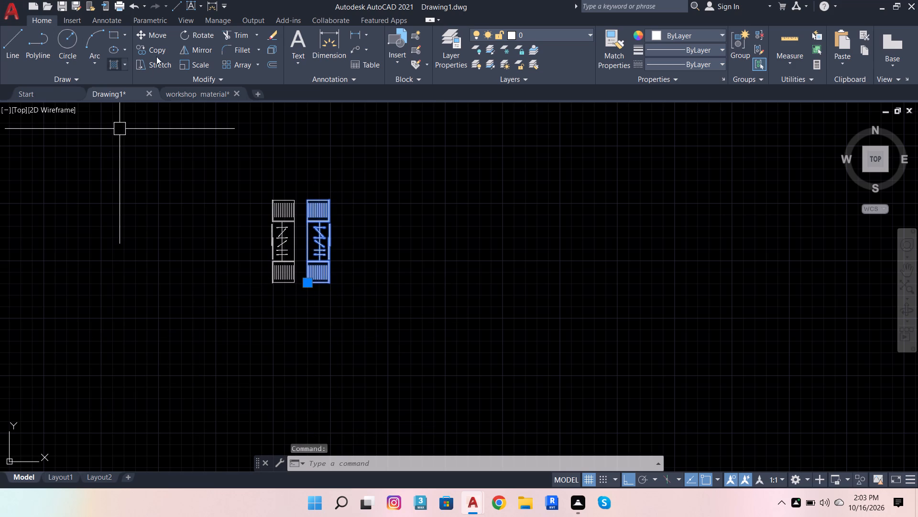
{"action": "left_click", "coordinate": [156, 50]}
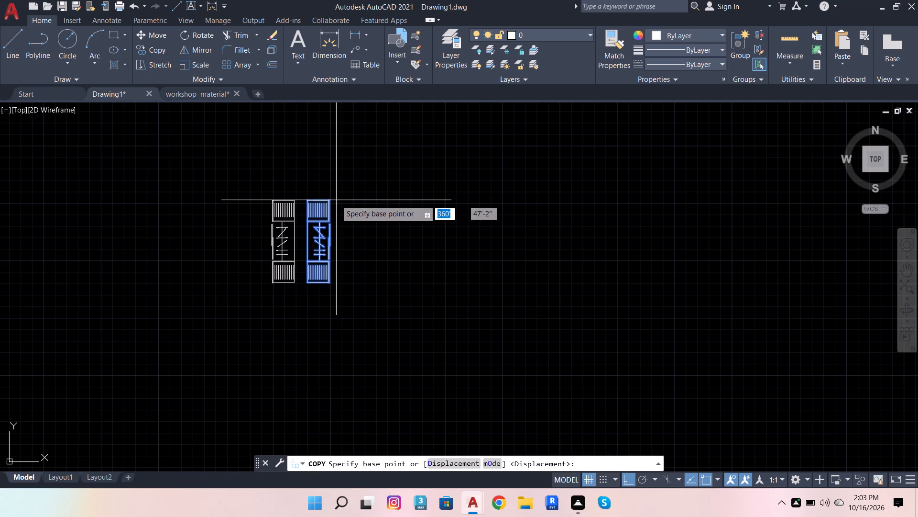
{"action": "left_click", "coordinate": [335, 201]}
{"action": "left_click", "coordinate": [502, 239]}
{"action": "key", "text": "Escape"}
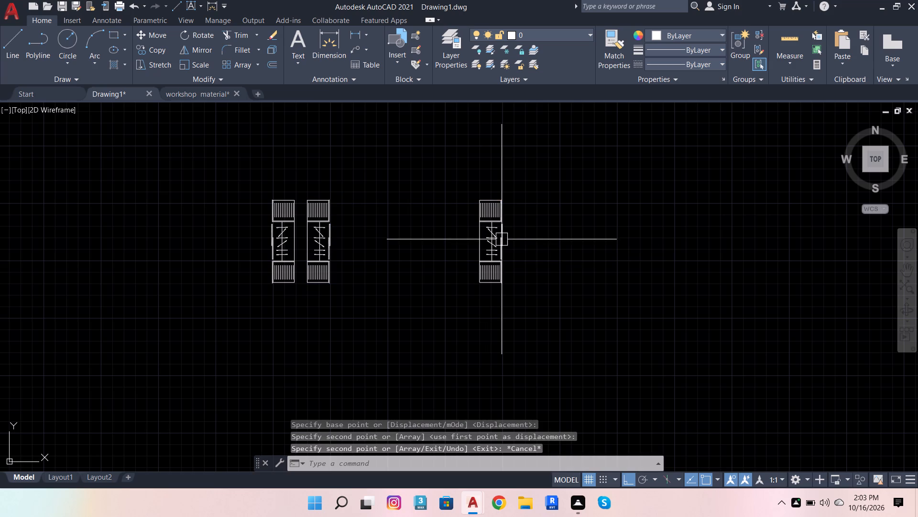
Rotate the copied wardrobe 270° about its lower-left corner so that it lies horizontally.
{"action": "left_click", "coordinate": [474, 225]}
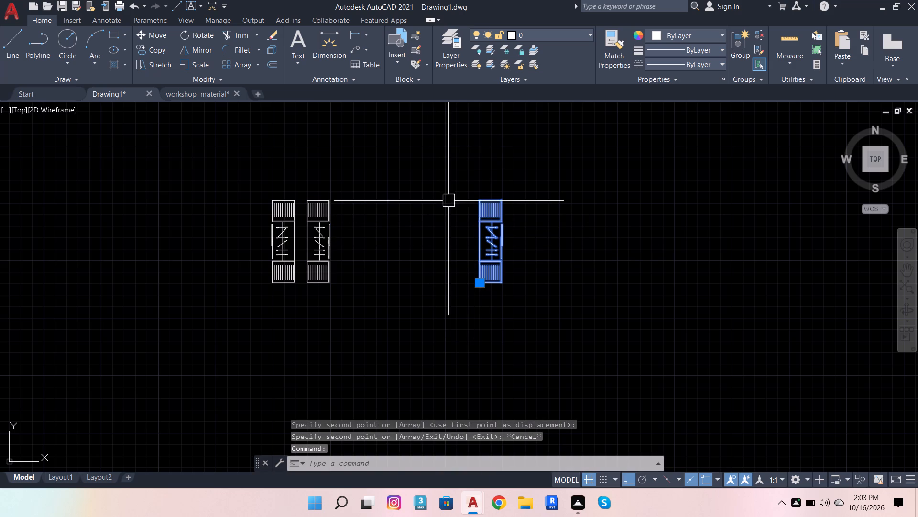
{"action": "left_click", "coordinate": [209, 37]}
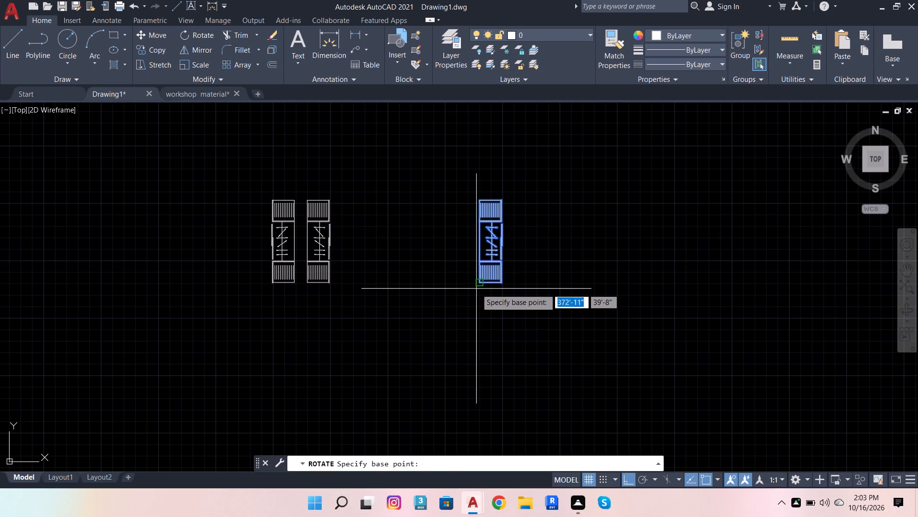
{"action": "left_click", "coordinate": [476, 289]}
{"action": "left_click", "coordinate": [500, 341]}
Mirror the horizontal wardrobe about a horizontal line just above it, keeping the original.
{"action": "left_click", "coordinate": [504, 302]}
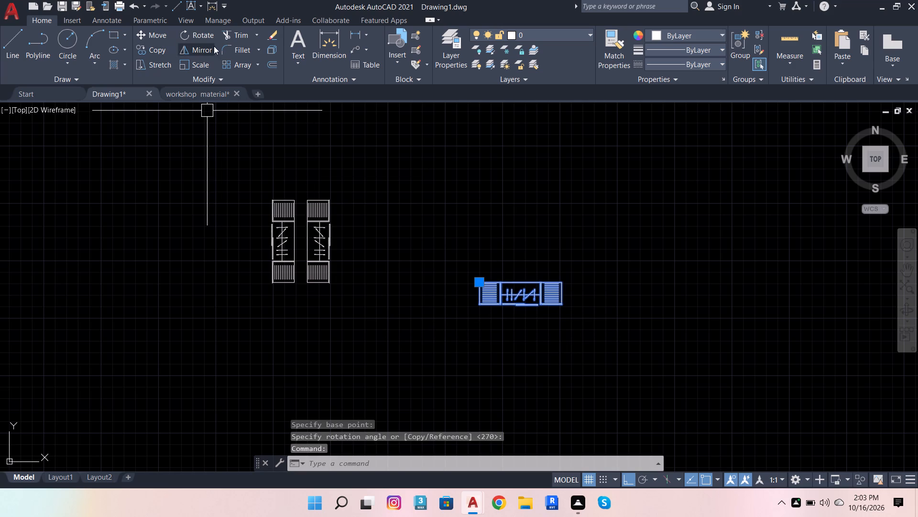
{"action": "left_click", "coordinate": [192, 47]}
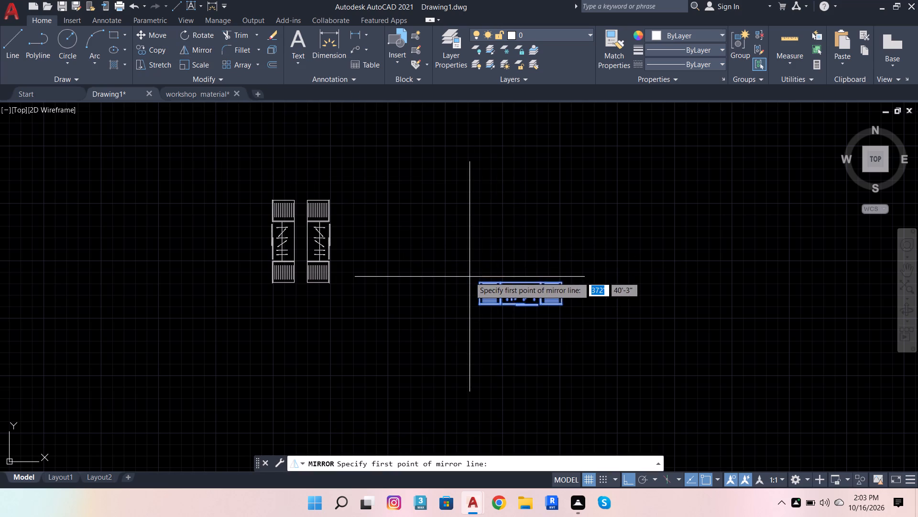
{"action": "left_click", "coordinate": [469, 276]}
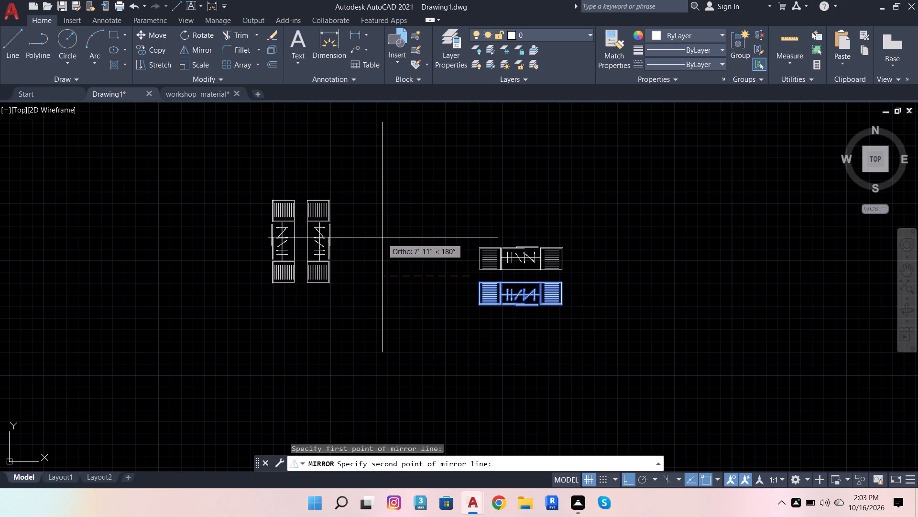
{"action": "left_click", "coordinate": [382, 236]}
{"action": "left_click_drag", "start_coordinate": [417, 277], "coordinate": [382, 236]}
Move the left vertical wardrobe by its upper-right corner to the upper-right inner corner of the plan's upper-left room.
{"action": "scroll", "coordinate": [495, 239], "scroll_direction": "down", "scroll_amount": 2}
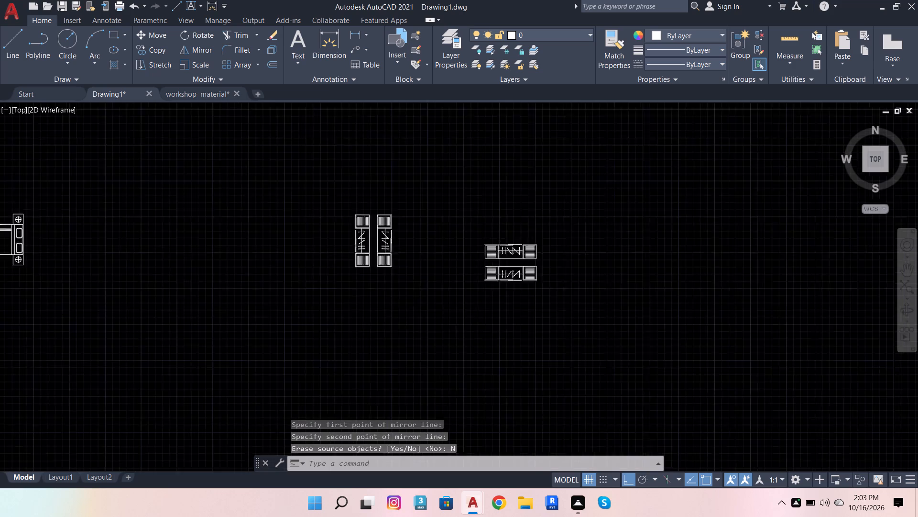
{"action": "scroll", "coordinate": [427, 239], "scroll_direction": "up", "scroll_amount": 2}
{"action": "left_click", "coordinate": [389, 237]}
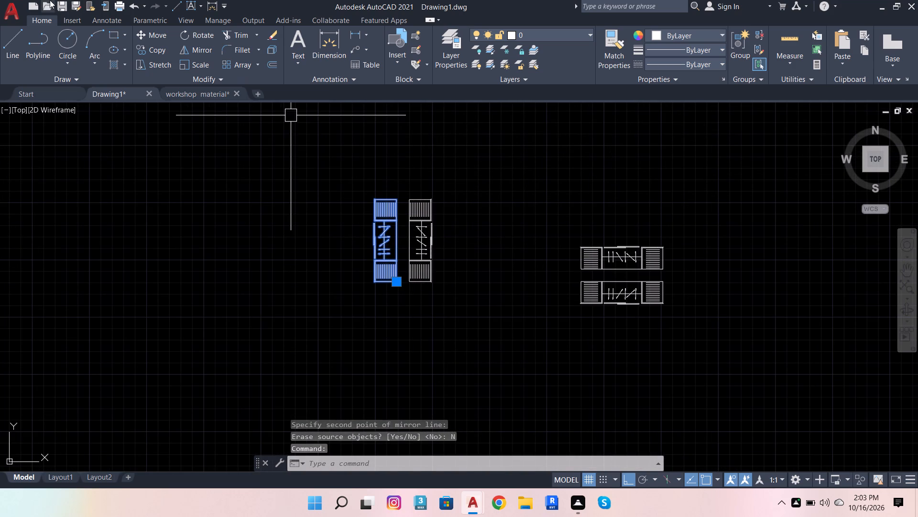
{"action": "left_click", "coordinate": [146, 34]}
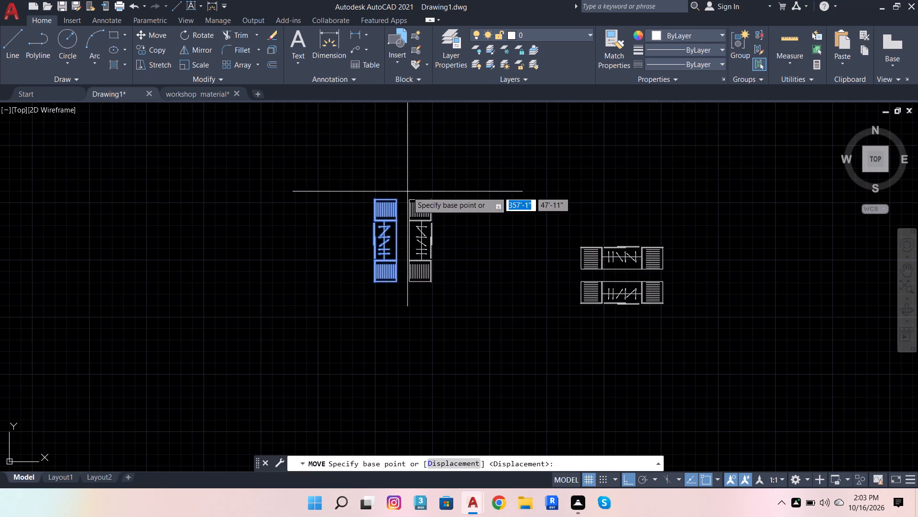
{"action": "scroll", "coordinate": [402, 192], "scroll_direction": "up", "scroll_amount": 3}
{"action": "left_click", "coordinate": [376, 217]}
{"action": "scroll", "coordinate": [437, 194], "scroll_direction": "down", "scroll_amount": 5}
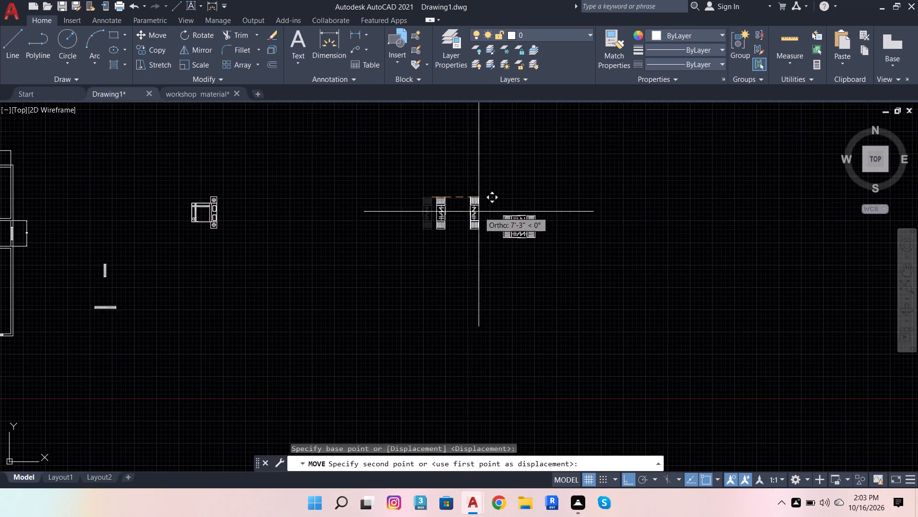
{"action": "scroll", "coordinate": [487, 215], "scroll_direction": "down", "scroll_amount": 4}
{"action": "scroll", "coordinate": [379, 230], "scroll_direction": "up", "scroll_amount": 3}
{"action": "scroll", "coordinate": [469, 175], "scroll_direction": "up", "scroll_amount": 3}
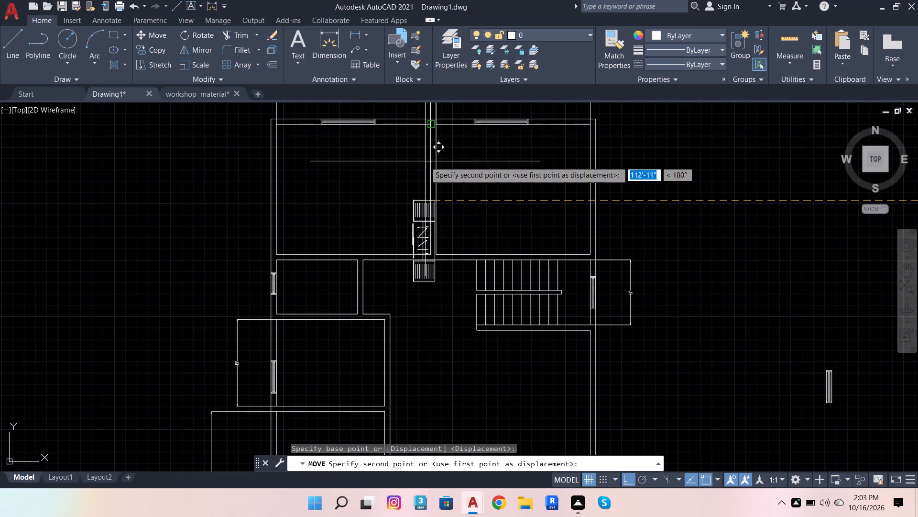
{"action": "left_click", "coordinate": [425, 129]}
Move the remaining vertical wardrobe by its upper-left corner to the upper-left inner corner of the plan's upper-right room.
{"action": "scroll", "coordinate": [372, 195], "scroll_direction": "down", "scroll_amount": 2}
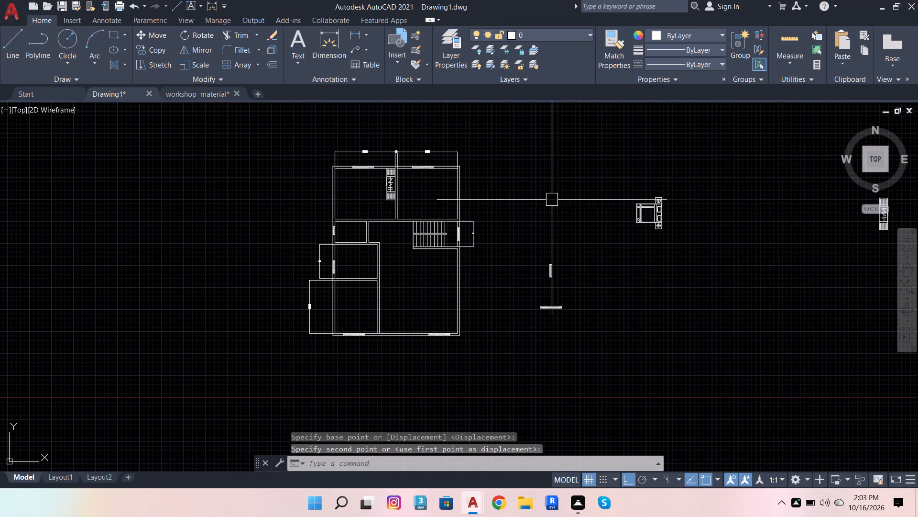
{"action": "scroll", "coordinate": [653, 270], "scroll_direction": "down", "scroll_amount": 2}
{"action": "scroll", "coordinate": [732, 251], "scroll_direction": "up", "scroll_amount": 3}
{"action": "left_click", "coordinate": [777, 241]}
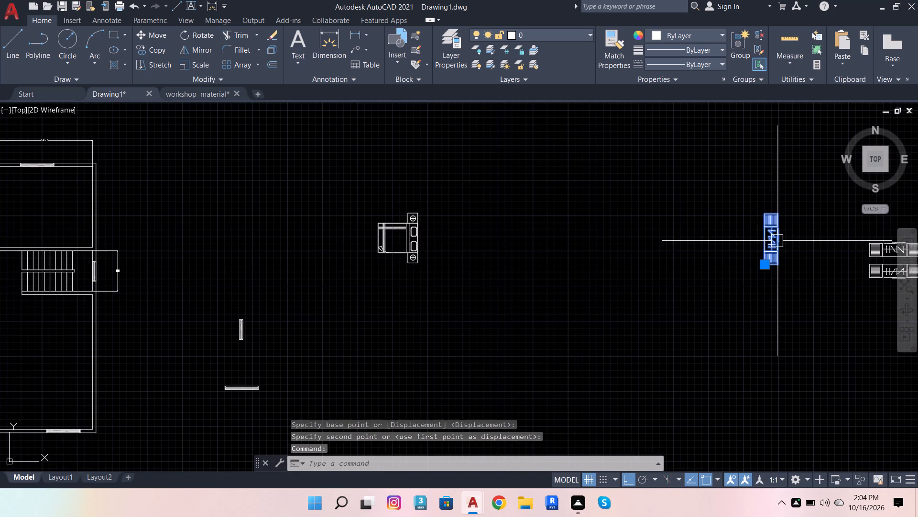
{"action": "left_click", "coordinate": [137, 38]}
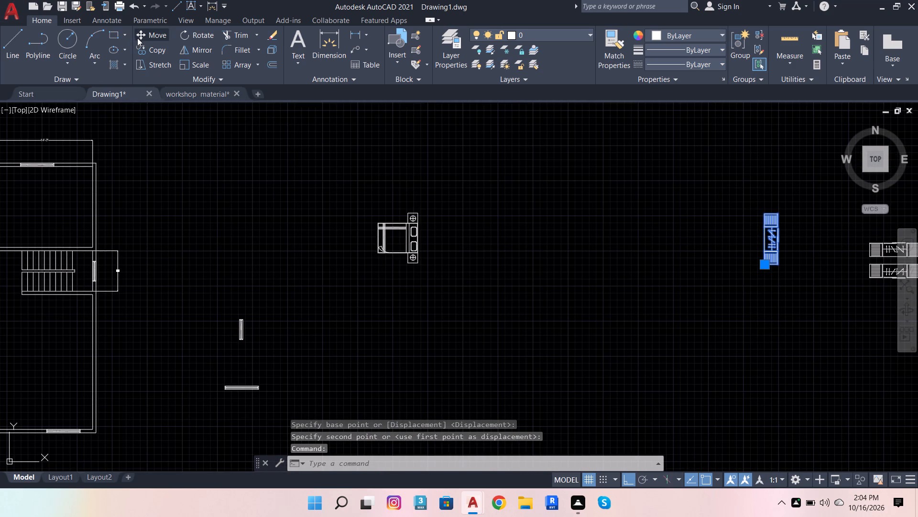
{"action": "scroll", "coordinate": [776, 212], "scroll_direction": "up", "scroll_amount": 4}
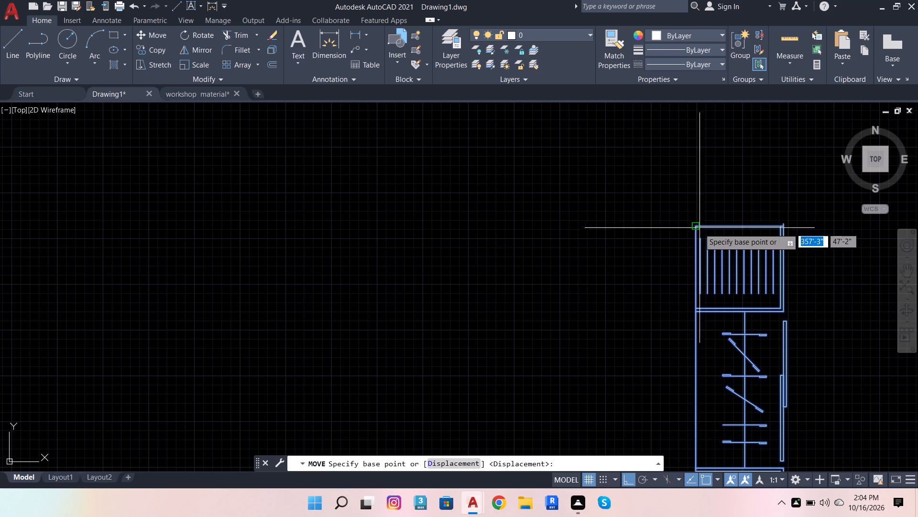
{"action": "left_click", "coordinate": [699, 228]}
{"action": "scroll", "coordinate": [750, 218], "scroll_direction": "down", "scroll_amount": 5}
{"action": "scroll", "coordinate": [302, 209], "scroll_direction": "down", "scroll_amount": 5}
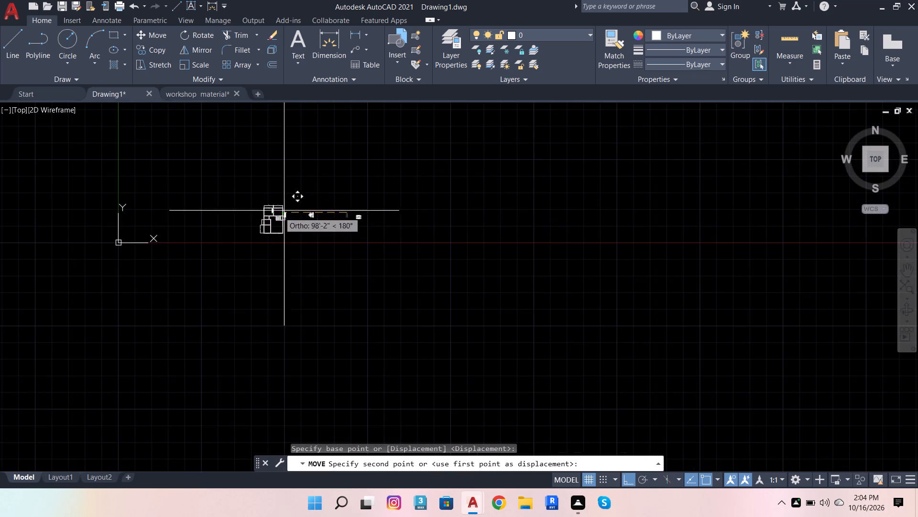
{"action": "scroll", "coordinate": [257, 215], "scroll_direction": "up", "scroll_amount": 4}
{"action": "scroll", "coordinate": [346, 163], "scroll_direction": "up", "scroll_amount": 4}
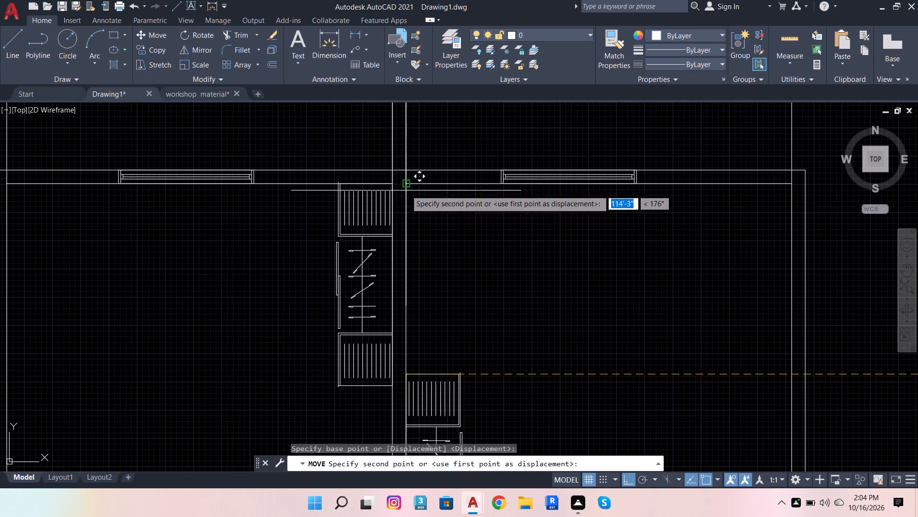
{"action": "left_click", "coordinate": [402, 180]}
Move the upper horizontal wardrobe by its lower-right corner to the lower-right inner corner of the upper-right room, above the staircase.
{"action": "scroll", "coordinate": [394, 214], "scroll_direction": "down", "scroll_amount": 4}
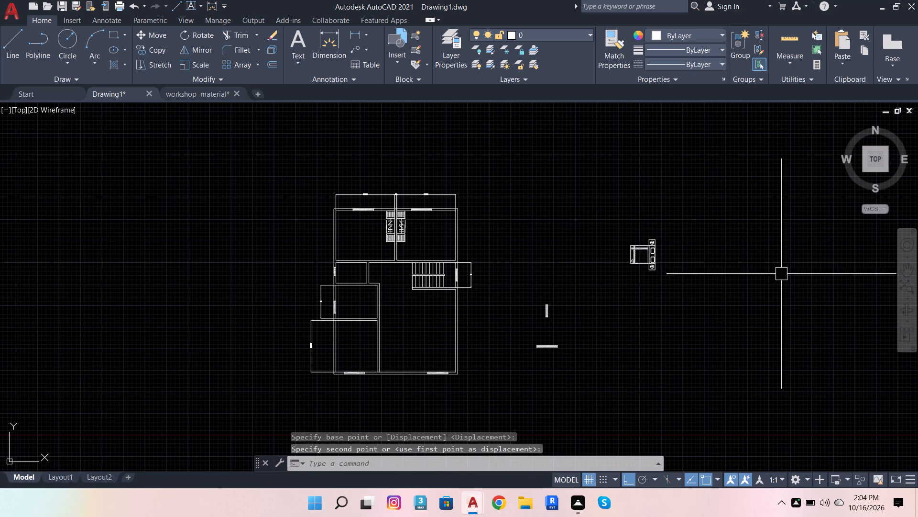
{"action": "scroll", "coordinate": [659, 271], "scroll_direction": "down", "scroll_amount": 3}
{"action": "scroll", "coordinate": [715, 269], "scroll_direction": "up", "scroll_amount": 4}
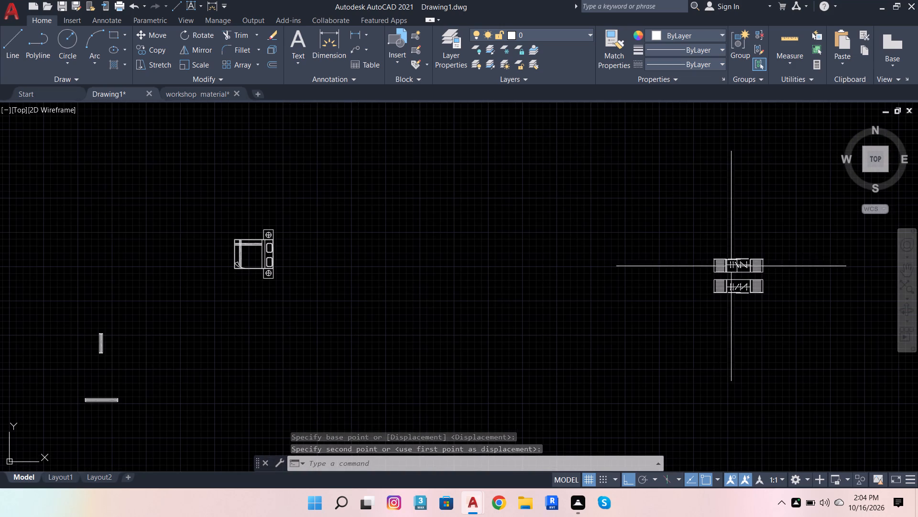
{"action": "left_click", "coordinate": [732, 266]}
{"action": "left_click", "coordinate": [140, 35]}
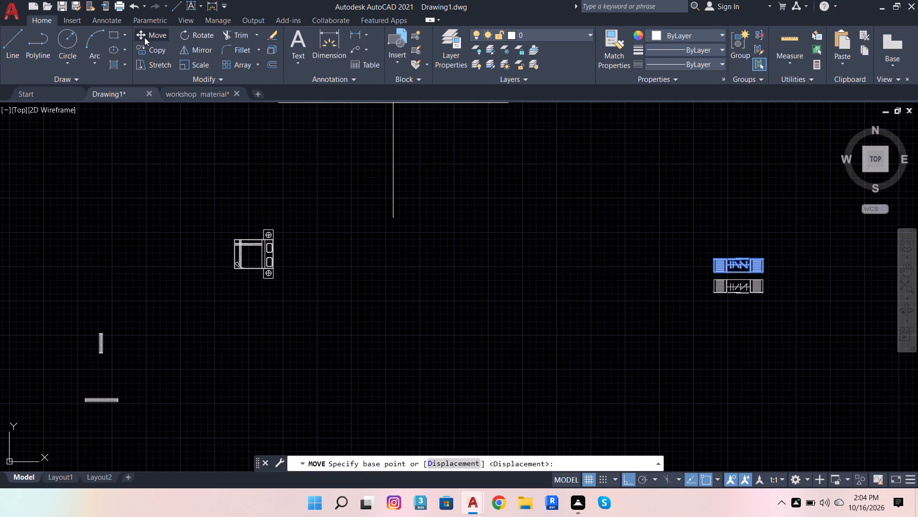
{"action": "scroll", "coordinate": [828, 276], "scroll_direction": "up", "scroll_amount": 3}
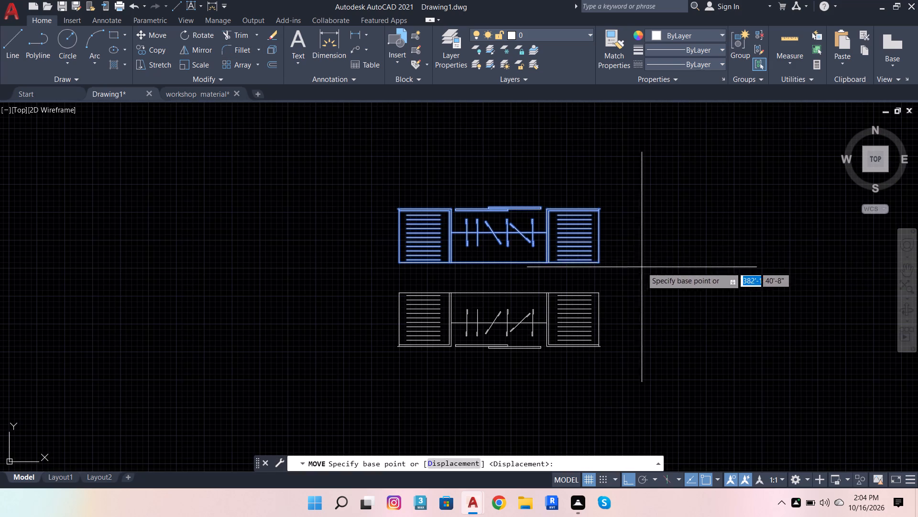
{"action": "scroll", "coordinate": [597, 260], "scroll_direction": "up", "scroll_amount": 2}
{"action": "left_click", "coordinate": [601, 265]}
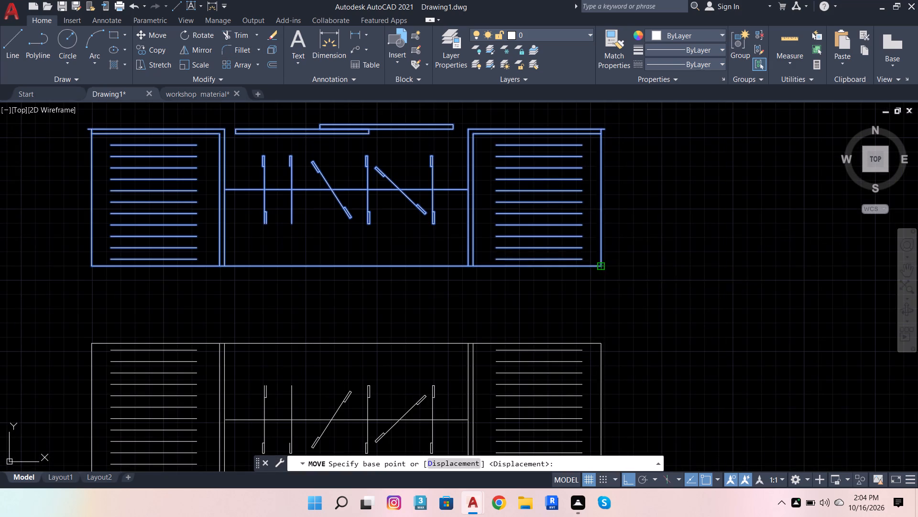
{"action": "scroll", "coordinate": [633, 254], "scroll_direction": "down", "scroll_amount": 11}
{"action": "scroll", "coordinate": [565, 262], "scroll_direction": "up", "scroll_amount": 5}
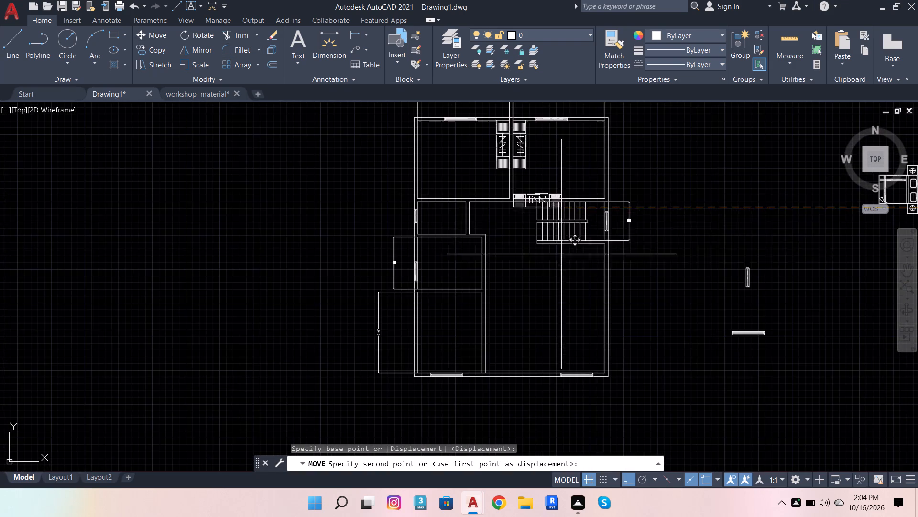
{"action": "scroll", "coordinate": [588, 195], "scroll_direction": "up", "scroll_amount": 3}
{"action": "left_click", "coordinate": [651, 209]}
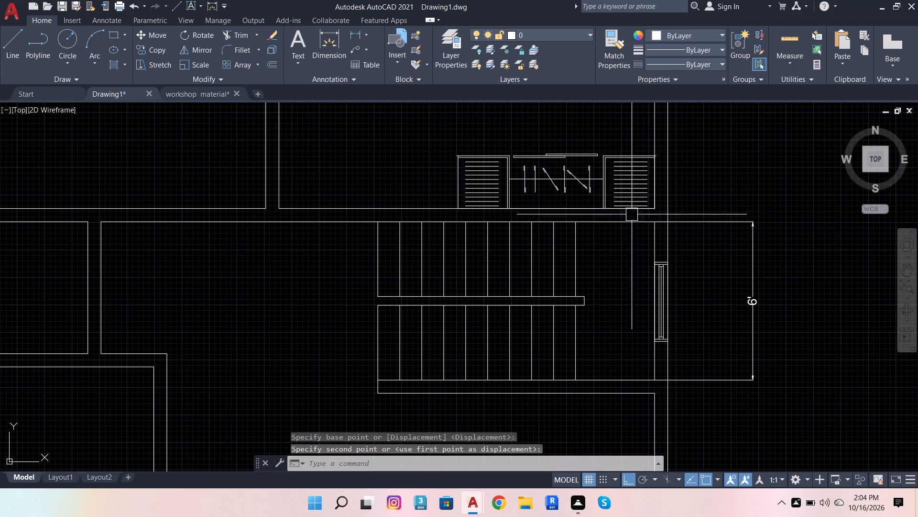
Move the remaining horizontal wardrobe by its upper-left corner to the upper-left inner corner of the plan's lower-left room.
{"action": "scroll", "coordinate": [618, 214], "scroll_direction": "down", "scroll_amount": 4}
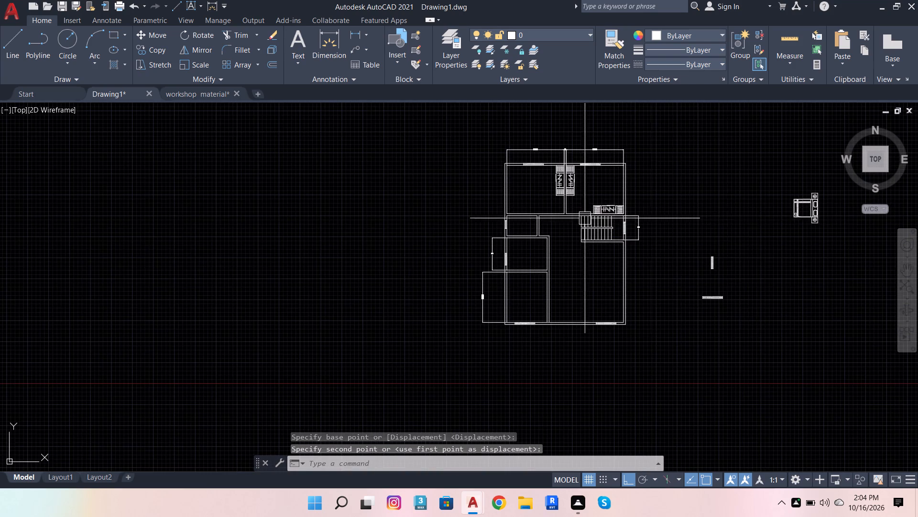
{"action": "scroll", "coordinate": [532, 224], "scroll_direction": "down", "scroll_amount": 2}
{"action": "scroll", "coordinate": [743, 226], "scroll_direction": "up", "scroll_amount": 3}
{"action": "left_click", "coordinate": [759, 221]}
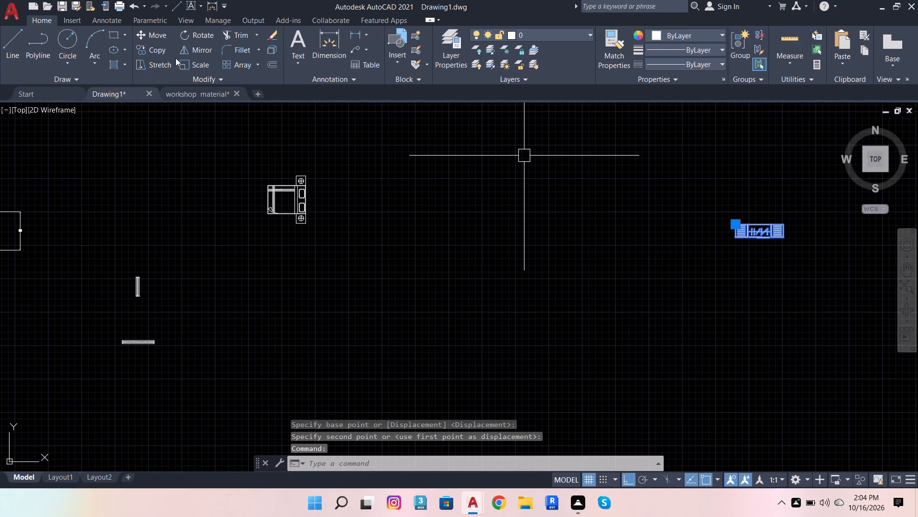
{"action": "left_click", "coordinate": [147, 31]}
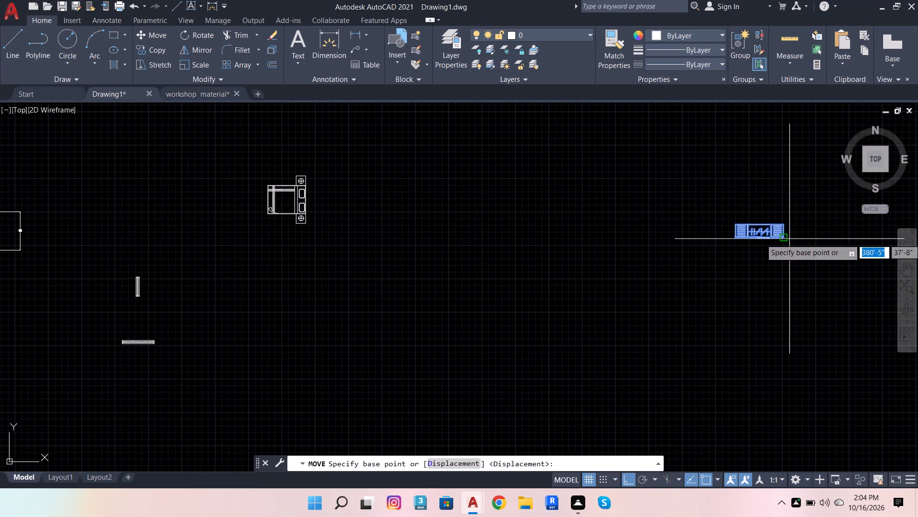
{"action": "scroll", "coordinate": [790, 239], "scroll_direction": "up", "scroll_amount": 2}
{"action": "scroll", "coordinate": [632, 204], "scroll_direction": "up", "scroll_amount": 3}
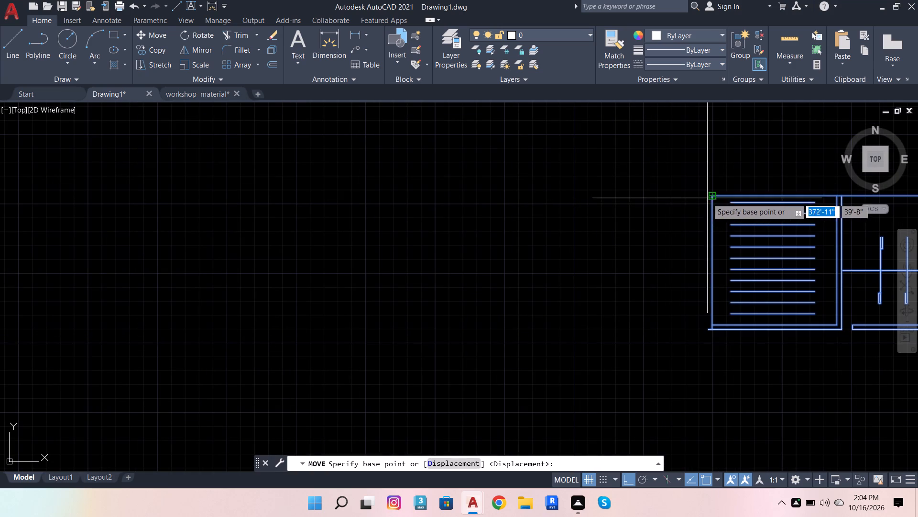
{"action": "left_click", "coordinate": [707, 198]}
{"action": "scroll", "coordinate": [690, 199], "scroll_direction": "down", "scroll_amount": 10}
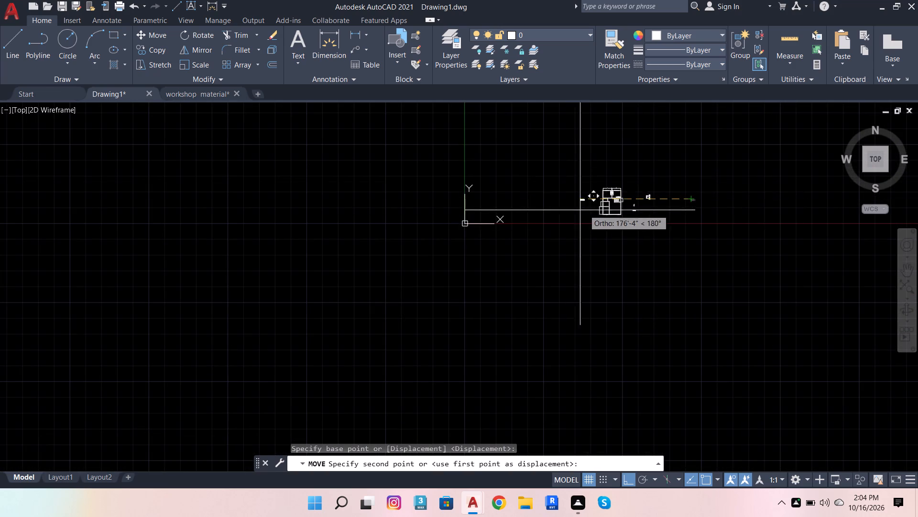
{"action": "scroll", "coordinate": [603, 208], "scroll_direction": "up", "scroll_amount": 8}
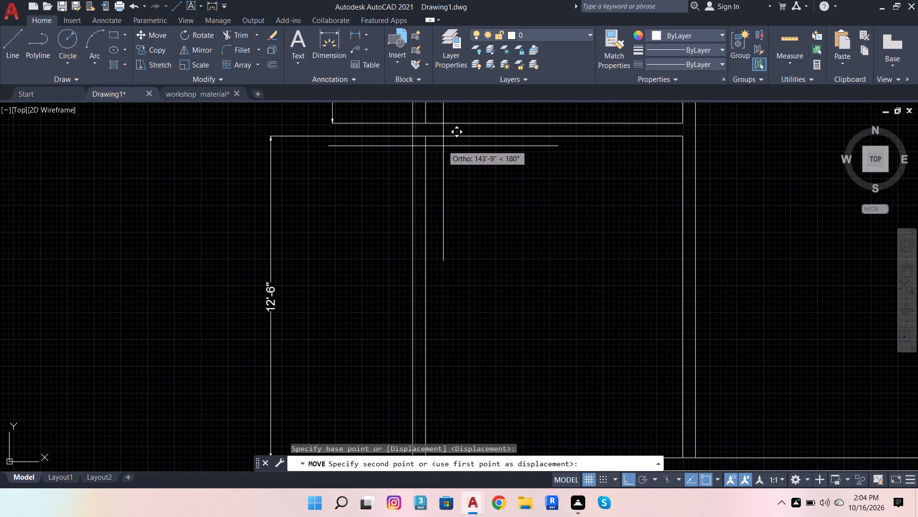
{"action": "left_click", "coordinate": [432, 137]}
Measure the gap between the lower-left room's wardrobe and its right inner wall with a temporary dimension, and erase that dimension.
{"action": "scroll", "coordinate": [487, 235], "scroll_direction": "down", "scroll_amount": 3}
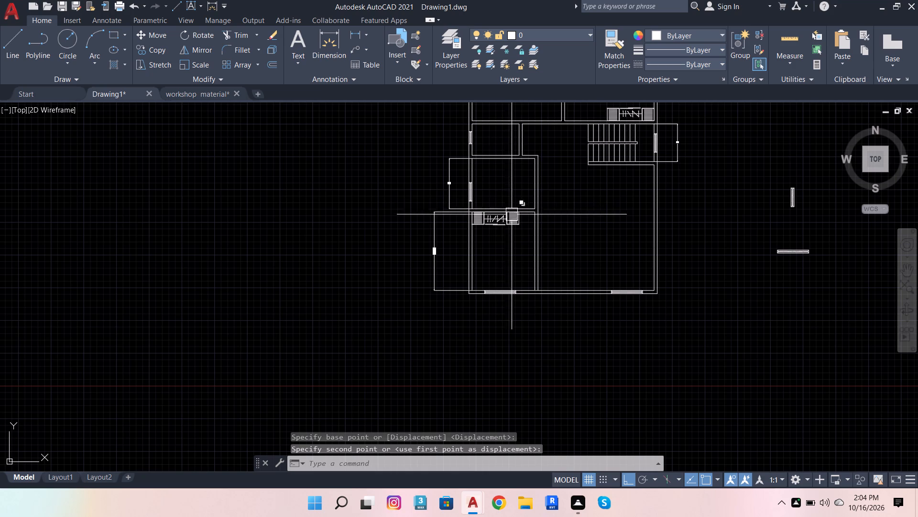
{"action": "scroll", "coordinate": [514, 216], "scroll_direction": "up", "scroll_amount": 3}
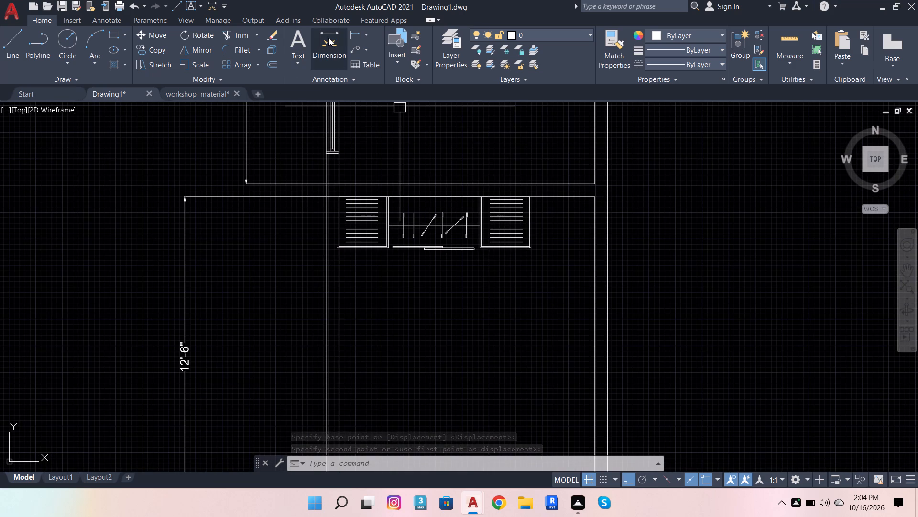
{"action": "left_click", "coordinate": [328, 38]}
{"action": "left_click", "coordinate": [533, 198]}
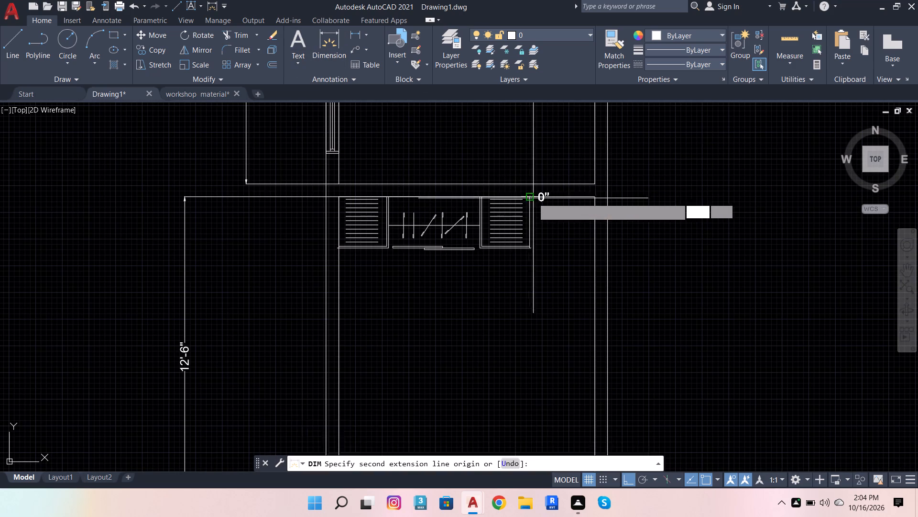
{"action": "left_click", "coordinate": [596, 198]}
{"action": "left_click", "coordinate": [583, 216]}
{"action": "key", "text": "Escape"}
{"action": "key", "text": "Escape"}
{"action": "key", "text": "Escape"}
{"action": "key", "text": "Escape"}
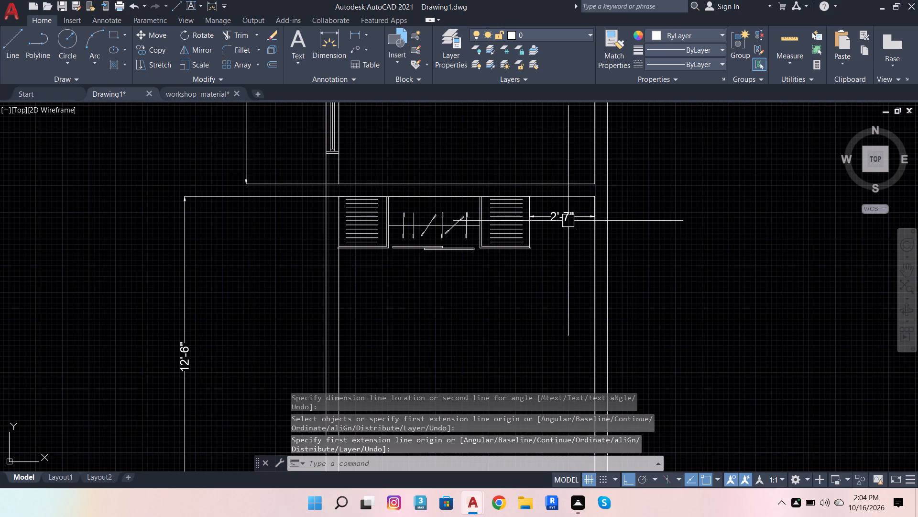
{"action": "left_click", "coordinate": [568, 220]}
{"action": "key", "text": "shift+Delete"}
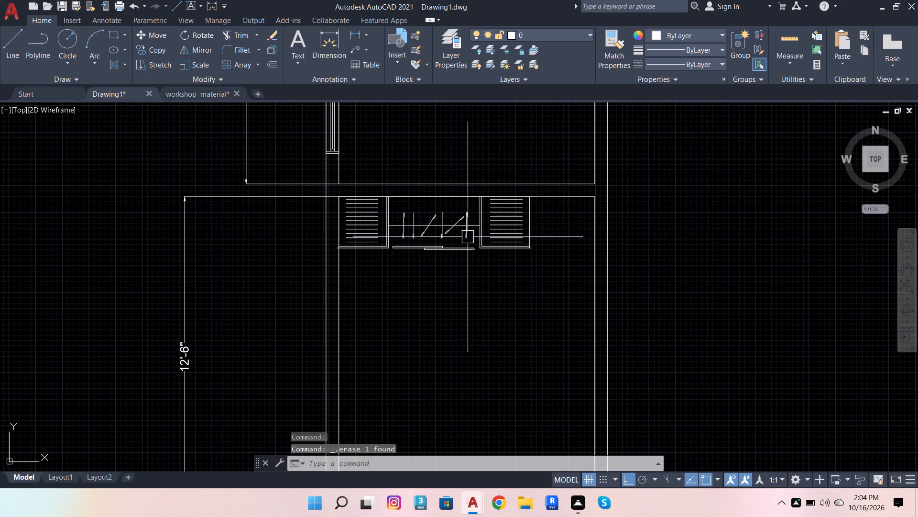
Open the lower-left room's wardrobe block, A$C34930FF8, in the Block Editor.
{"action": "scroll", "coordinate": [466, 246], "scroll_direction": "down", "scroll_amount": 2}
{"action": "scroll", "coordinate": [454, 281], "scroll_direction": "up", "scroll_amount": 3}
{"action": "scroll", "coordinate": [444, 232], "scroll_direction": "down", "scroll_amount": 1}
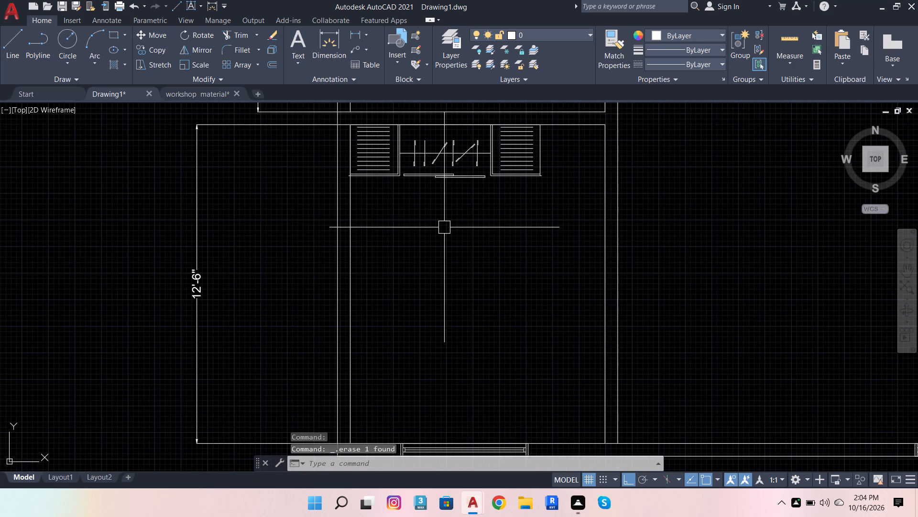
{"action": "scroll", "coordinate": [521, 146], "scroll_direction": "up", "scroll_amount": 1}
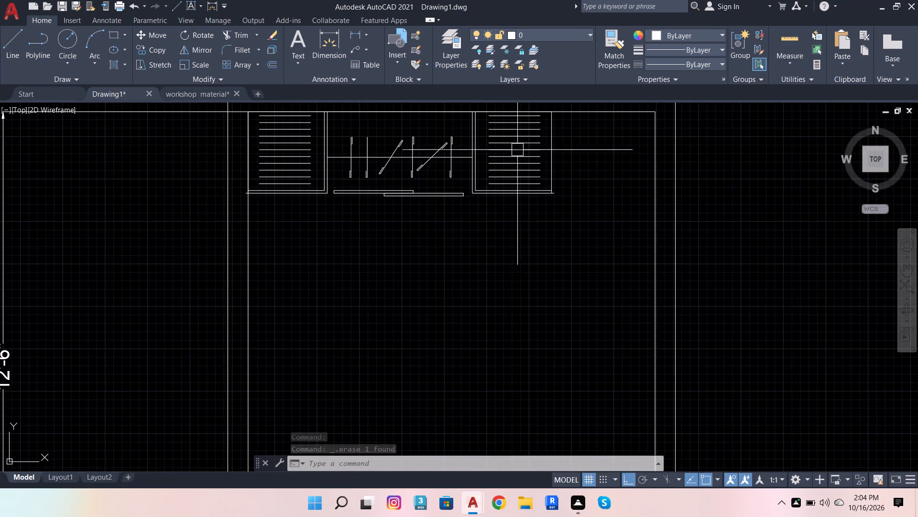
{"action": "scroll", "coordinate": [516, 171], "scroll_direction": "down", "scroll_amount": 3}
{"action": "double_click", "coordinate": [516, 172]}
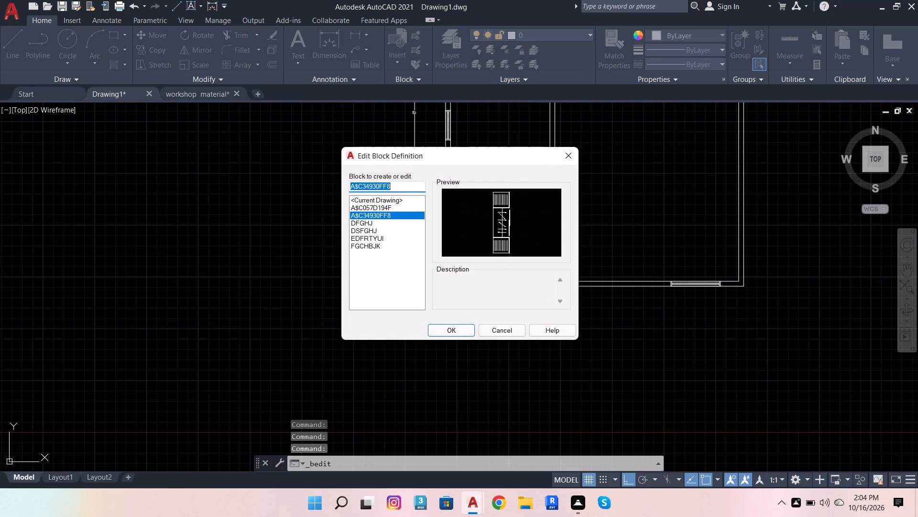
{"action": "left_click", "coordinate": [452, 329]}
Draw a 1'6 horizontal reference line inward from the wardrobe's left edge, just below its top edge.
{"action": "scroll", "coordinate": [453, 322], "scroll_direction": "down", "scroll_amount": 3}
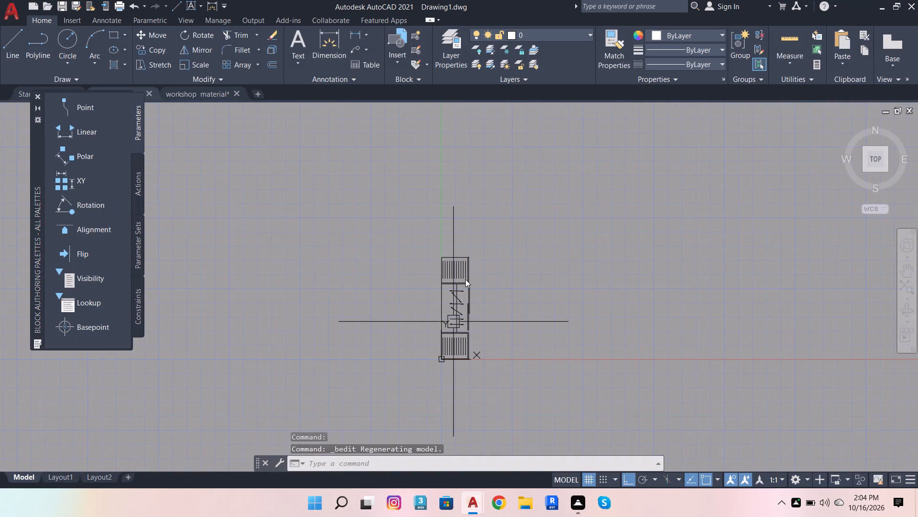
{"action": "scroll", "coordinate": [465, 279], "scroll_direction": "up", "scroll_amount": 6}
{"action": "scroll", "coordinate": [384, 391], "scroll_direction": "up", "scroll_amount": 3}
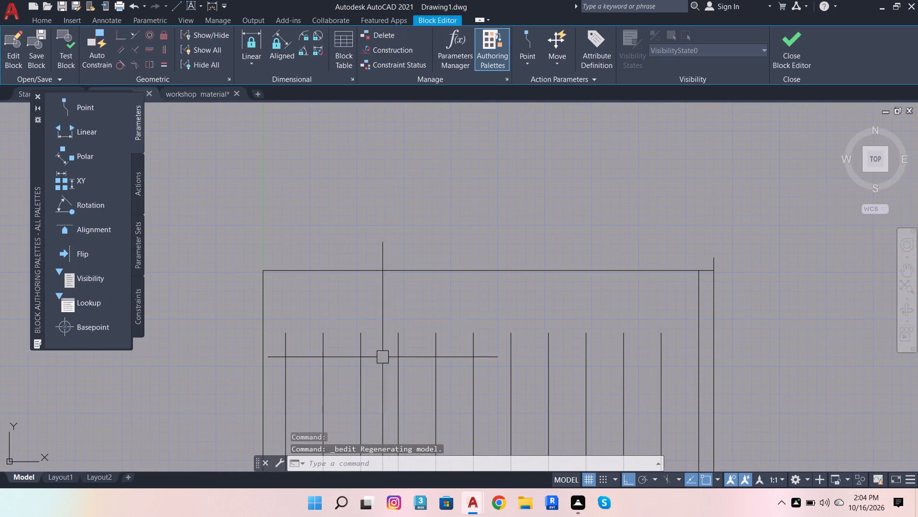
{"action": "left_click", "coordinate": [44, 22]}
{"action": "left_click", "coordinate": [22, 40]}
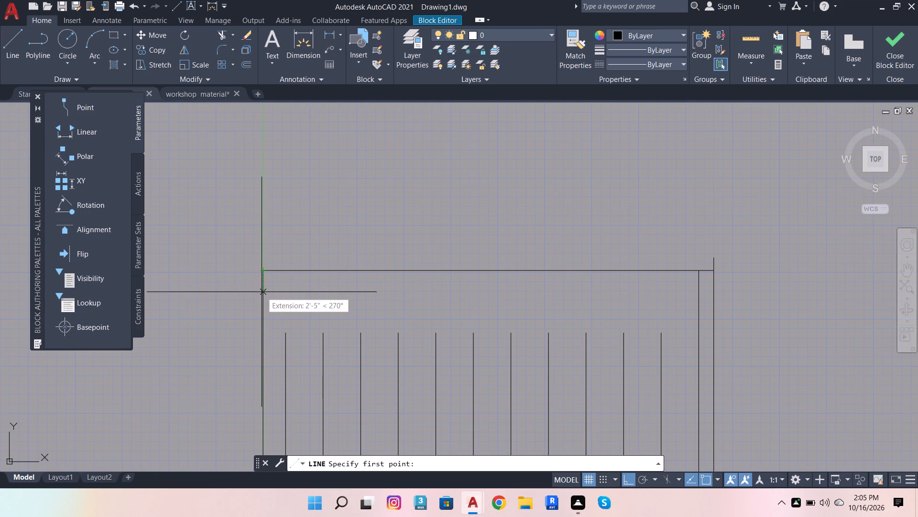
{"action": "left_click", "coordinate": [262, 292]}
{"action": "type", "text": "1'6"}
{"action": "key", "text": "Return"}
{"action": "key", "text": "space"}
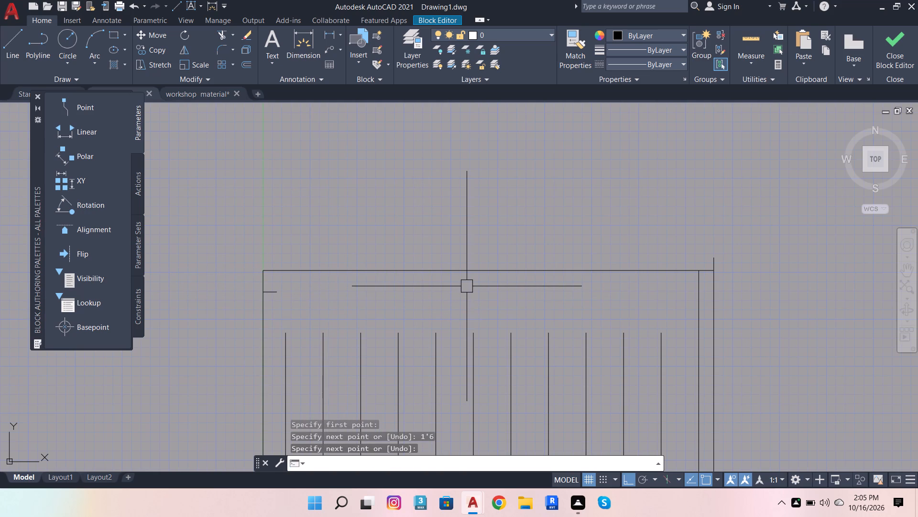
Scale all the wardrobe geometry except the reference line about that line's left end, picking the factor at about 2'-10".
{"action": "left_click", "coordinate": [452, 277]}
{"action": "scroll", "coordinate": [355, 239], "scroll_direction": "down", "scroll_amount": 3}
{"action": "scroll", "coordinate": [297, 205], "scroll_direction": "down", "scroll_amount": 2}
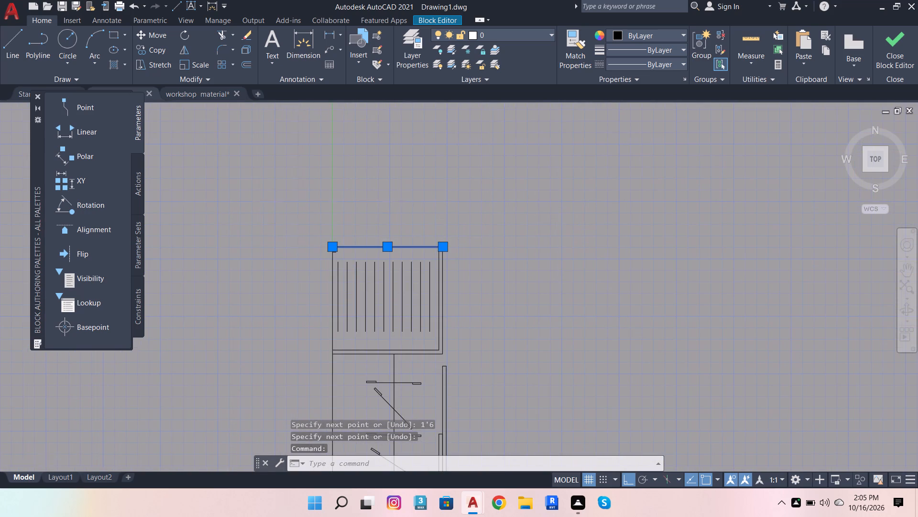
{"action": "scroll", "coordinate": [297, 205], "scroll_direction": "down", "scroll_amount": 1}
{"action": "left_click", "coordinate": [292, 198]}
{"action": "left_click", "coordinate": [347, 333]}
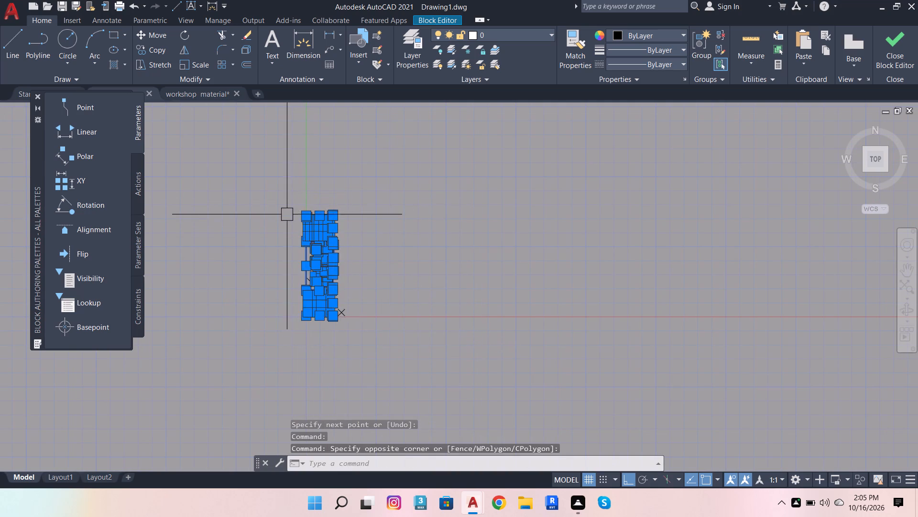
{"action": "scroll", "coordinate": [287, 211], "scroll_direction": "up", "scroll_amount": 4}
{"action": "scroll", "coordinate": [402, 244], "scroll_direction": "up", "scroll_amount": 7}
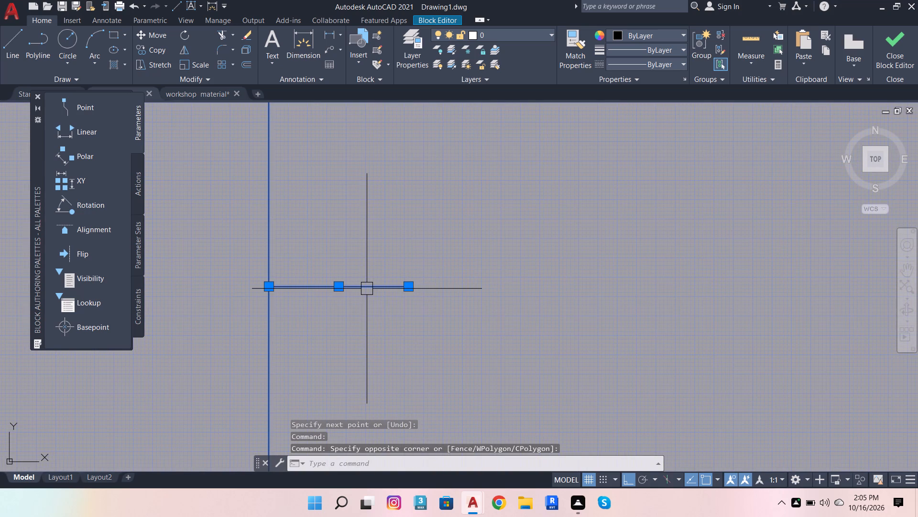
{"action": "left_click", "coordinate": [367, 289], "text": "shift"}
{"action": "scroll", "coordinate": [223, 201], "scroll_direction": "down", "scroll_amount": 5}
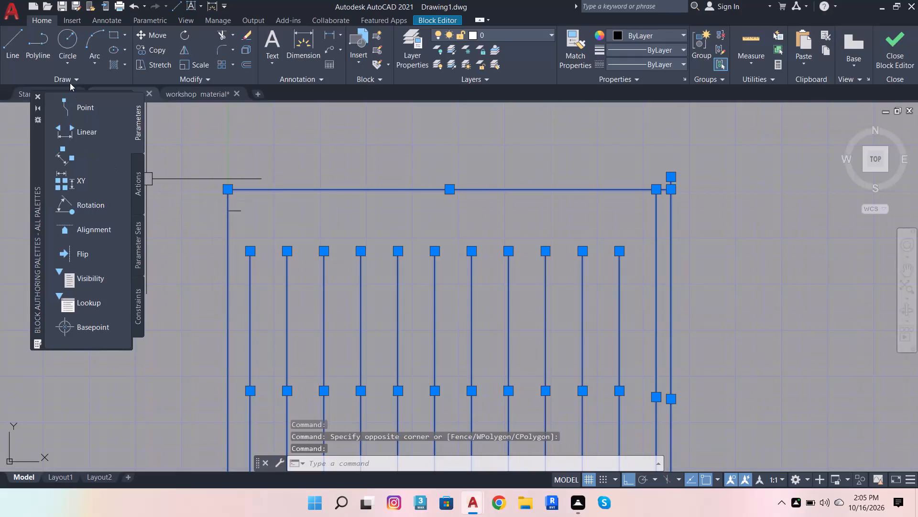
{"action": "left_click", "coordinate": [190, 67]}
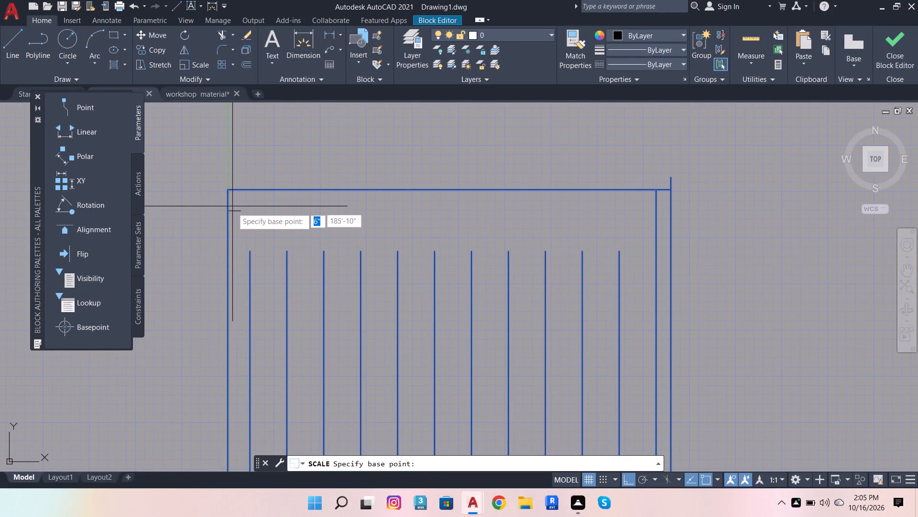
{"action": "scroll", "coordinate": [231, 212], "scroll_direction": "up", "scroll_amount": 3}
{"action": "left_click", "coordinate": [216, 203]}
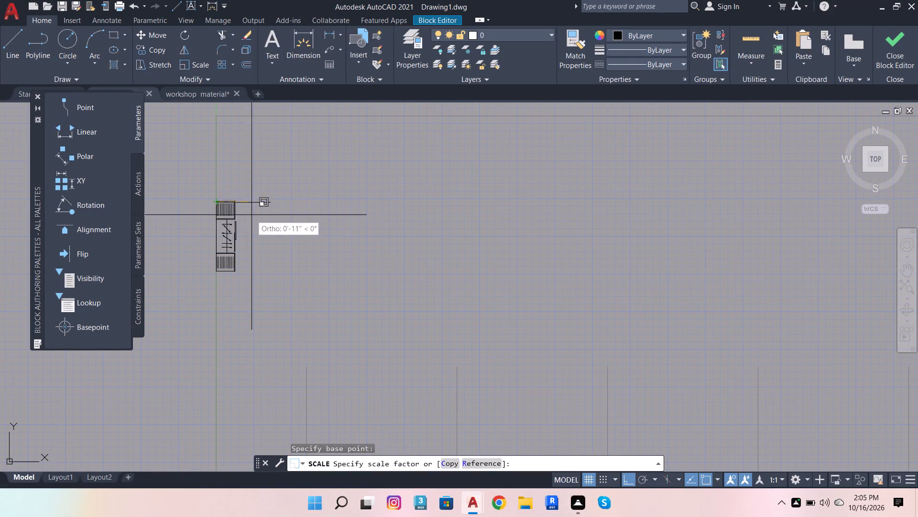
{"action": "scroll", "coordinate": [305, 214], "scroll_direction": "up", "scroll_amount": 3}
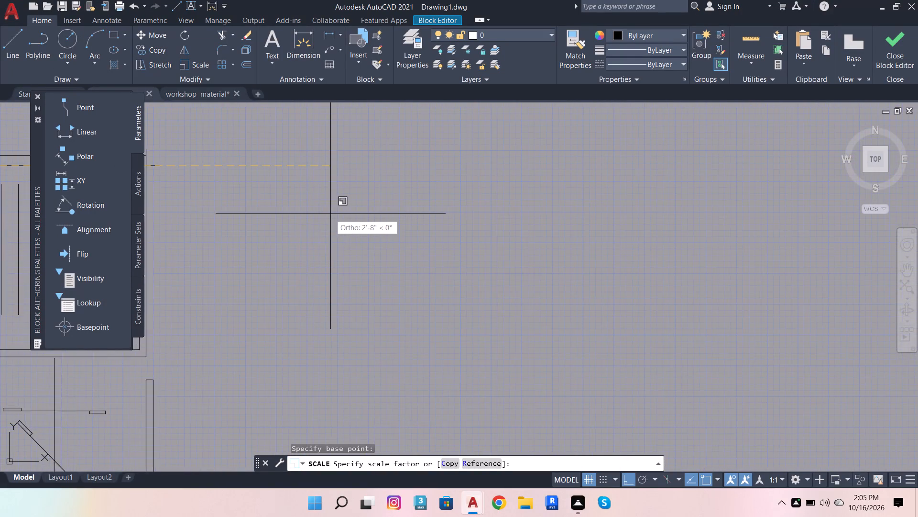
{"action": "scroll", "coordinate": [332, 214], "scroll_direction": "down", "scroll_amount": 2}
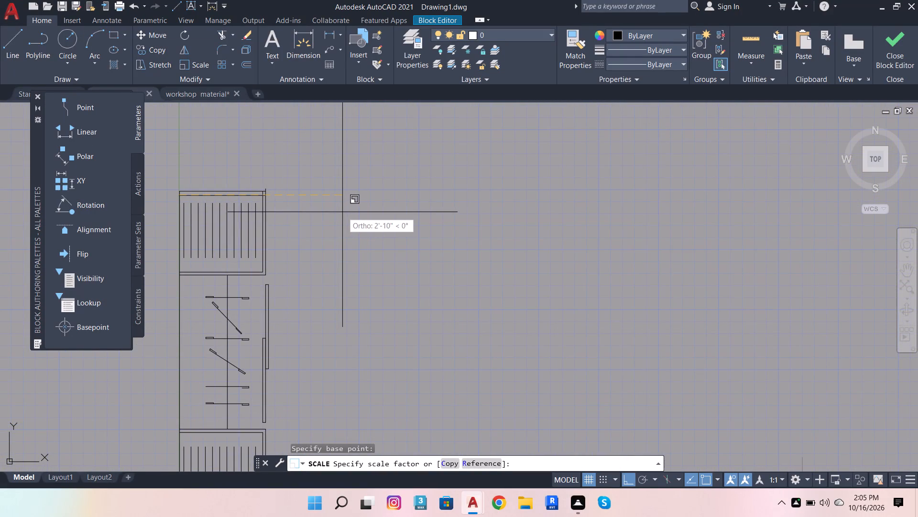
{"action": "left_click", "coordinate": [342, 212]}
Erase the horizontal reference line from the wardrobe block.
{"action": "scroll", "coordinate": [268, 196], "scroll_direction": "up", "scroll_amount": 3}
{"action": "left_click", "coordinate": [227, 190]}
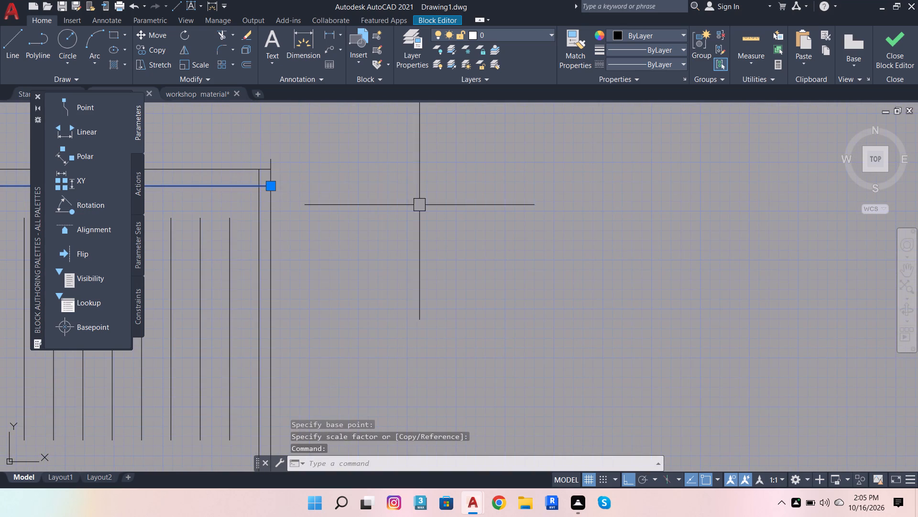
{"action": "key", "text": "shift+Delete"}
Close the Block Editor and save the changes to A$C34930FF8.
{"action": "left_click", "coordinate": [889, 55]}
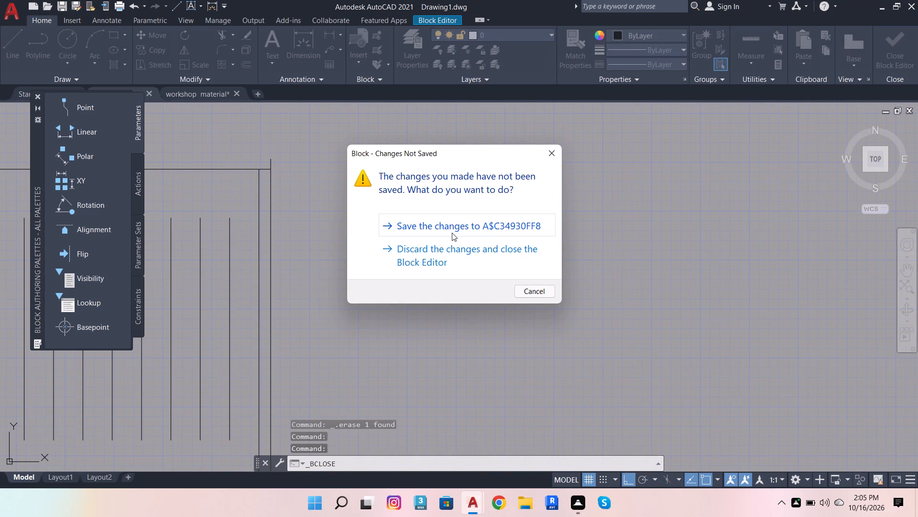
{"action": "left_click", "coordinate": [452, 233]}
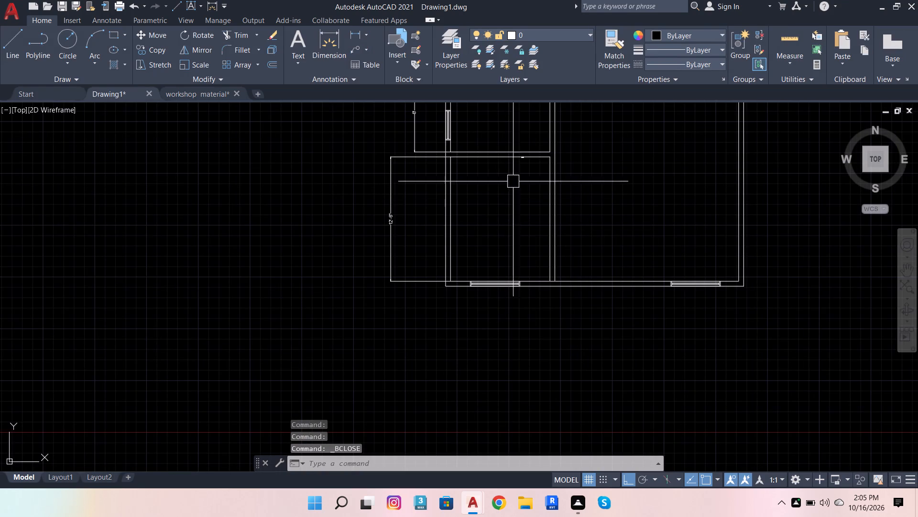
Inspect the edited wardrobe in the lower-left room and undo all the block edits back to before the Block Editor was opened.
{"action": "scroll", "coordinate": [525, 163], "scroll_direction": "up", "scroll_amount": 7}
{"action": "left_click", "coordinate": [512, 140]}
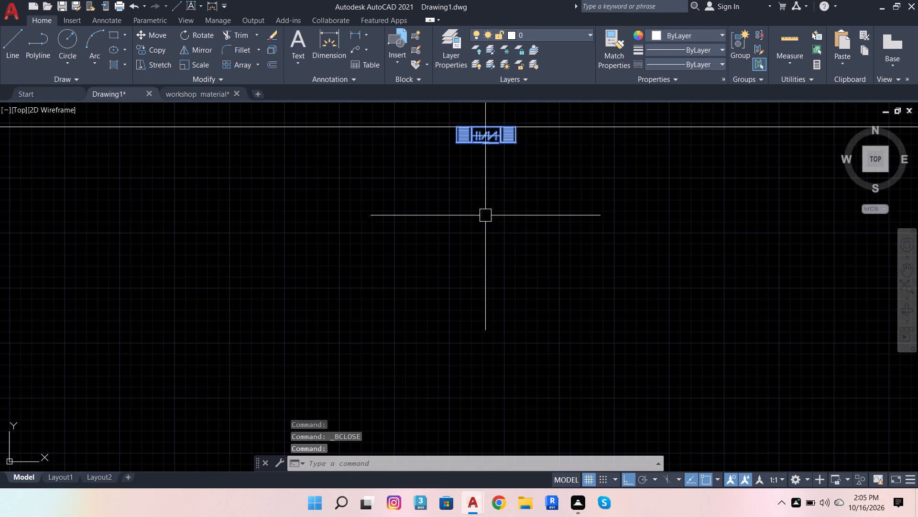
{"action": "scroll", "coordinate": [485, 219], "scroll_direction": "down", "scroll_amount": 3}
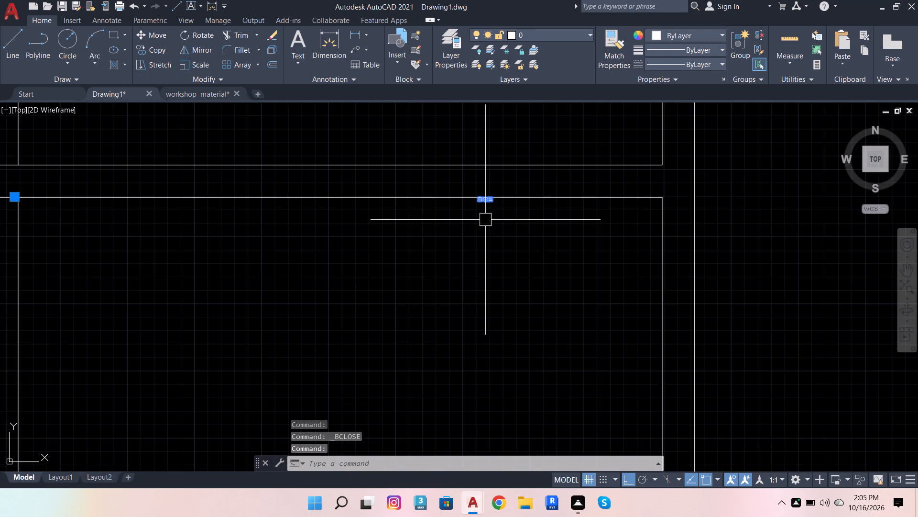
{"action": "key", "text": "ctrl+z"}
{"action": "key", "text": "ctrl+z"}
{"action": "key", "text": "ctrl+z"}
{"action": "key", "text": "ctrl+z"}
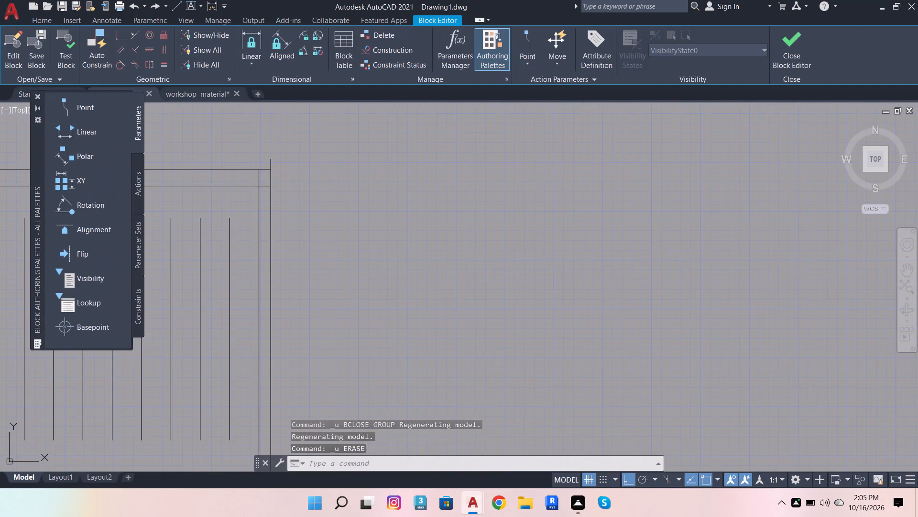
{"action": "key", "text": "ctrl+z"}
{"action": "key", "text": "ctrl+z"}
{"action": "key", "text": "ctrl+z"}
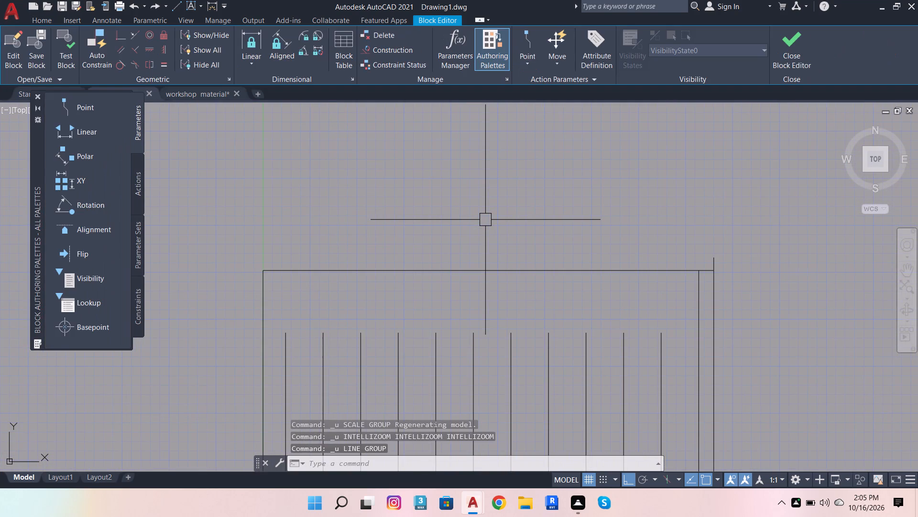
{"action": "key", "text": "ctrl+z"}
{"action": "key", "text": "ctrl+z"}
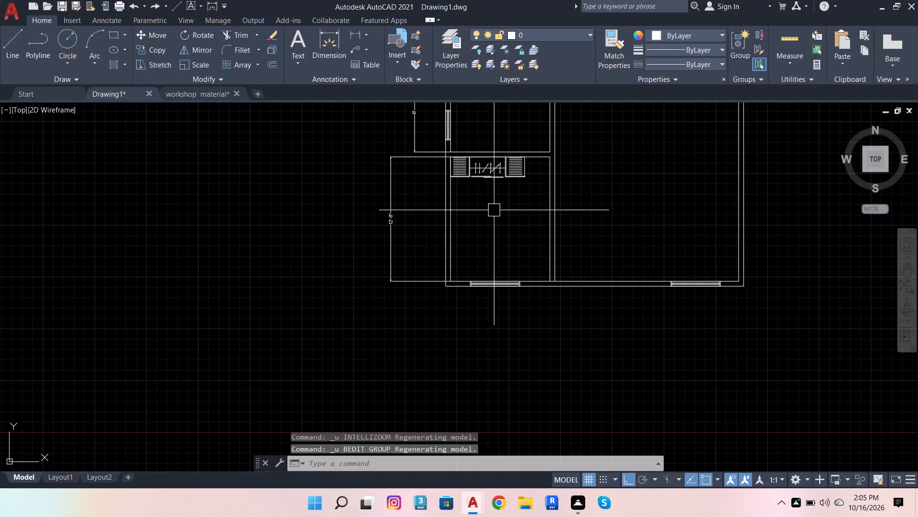
Mirror the bed with nightstands about a vertical line on its left side, keeping the original bed.
{"action": "scroll", "coordinate": [494, 212], "scroll_direction": "down", "scroll_amount": 1}
{"action": "scroll", "coordinate": [162, 231], "scroll_direction": "down", "scroll_amount": 3}
{"action": "scroll", "coordinate": [323, 203], "scroll_direction": "up", "scroll_amount": 3}
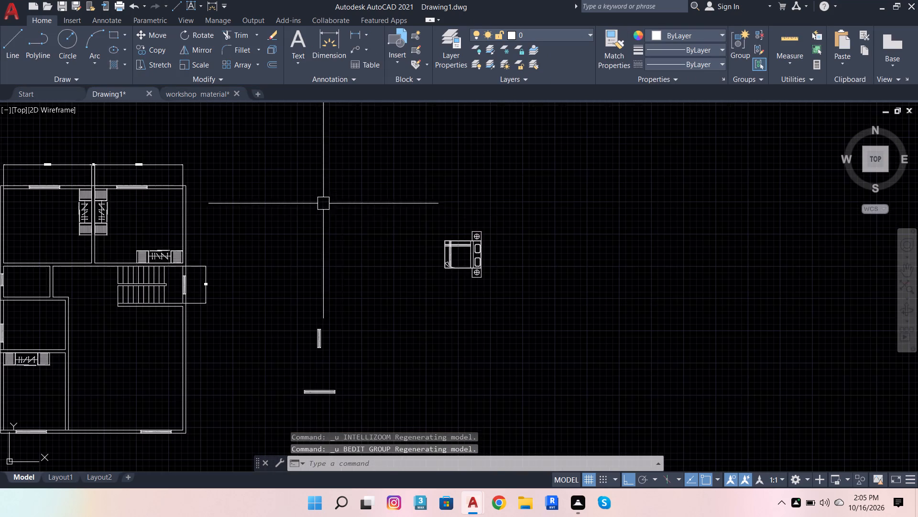
{"action": "left_click", "coordinate": [471, 243]}
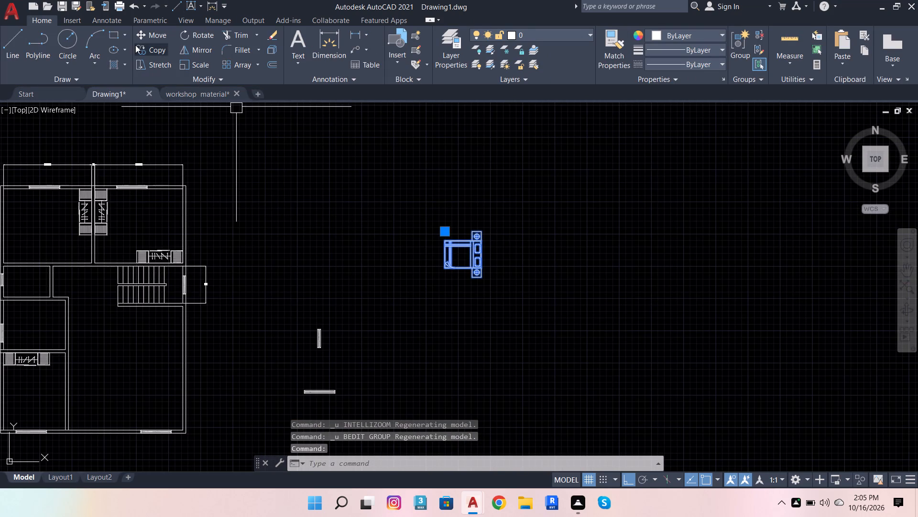
{"action": "left_click", "coordinate": [207, 48]}
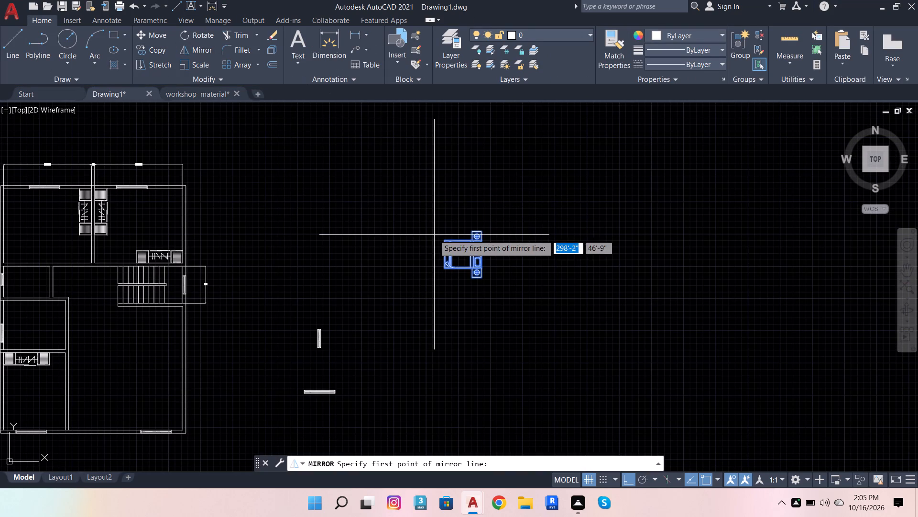
{"action": "left_click", "coordinate": [434, 235]}
{"action": "left_click", "coordinate": [467, 339]}
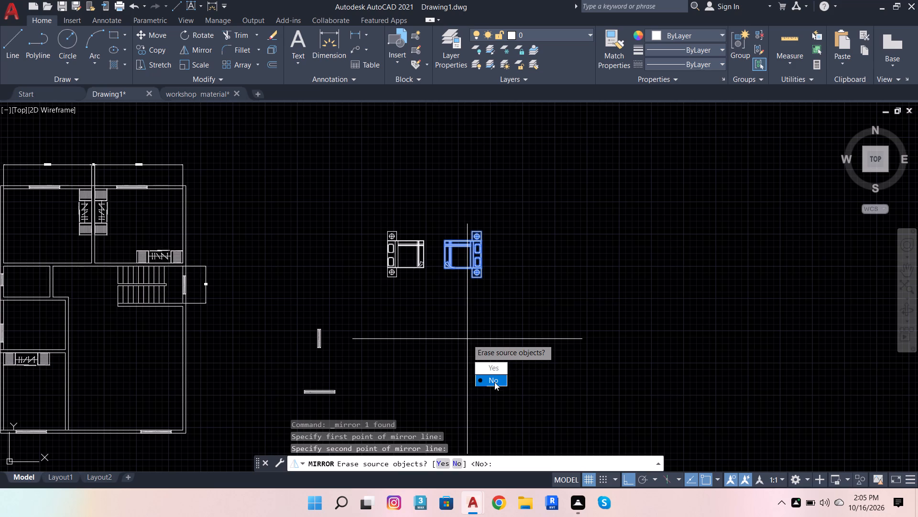
{"action": "left_click_drag", "start_coordinate": [494, 382], "coordinate": [467, 339]}
Move the mirrored bed with nightstands into the upper-right room, fitting its upper nightstand into the room's upper-right inner corner.
{"action": "left_click", "coordinate": [462, 246]}
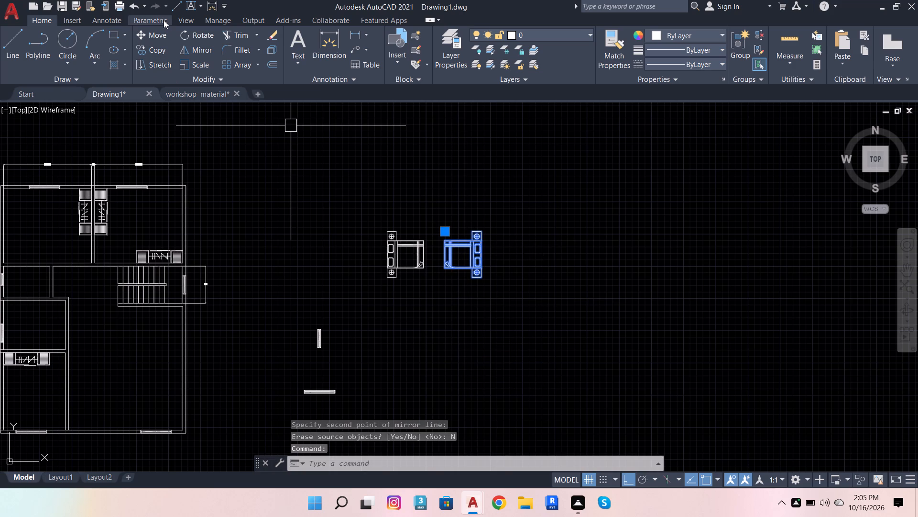
{"action": "left_click", "coordinate": [155, 32]}
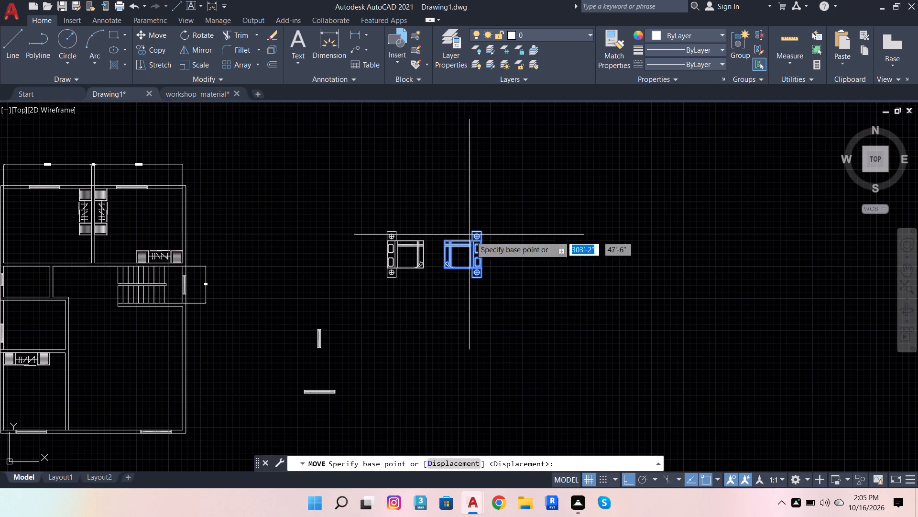
{"action": "scroll", "coordinate": [475, 281], "scroll_direction": "up", "scroll_amount": 3}
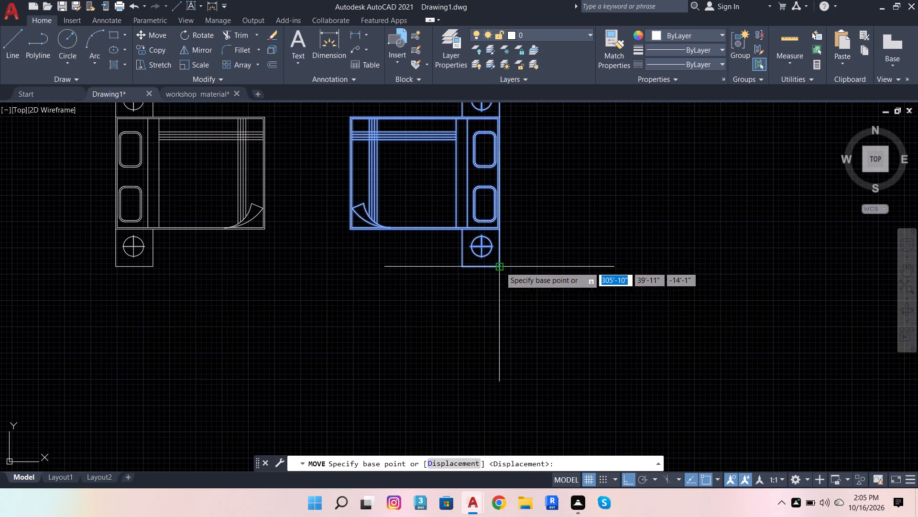
{"action": "scroll", "coordinate": [525, 319], "scroll_direction": "down", "scroll_amount": 1}
{"action": "left_click", "coordinate": [507, 168]}
{"action": "scroll", "coordinate": [530, 200], "scroll_direction": "down", "scroll_amount": 5}
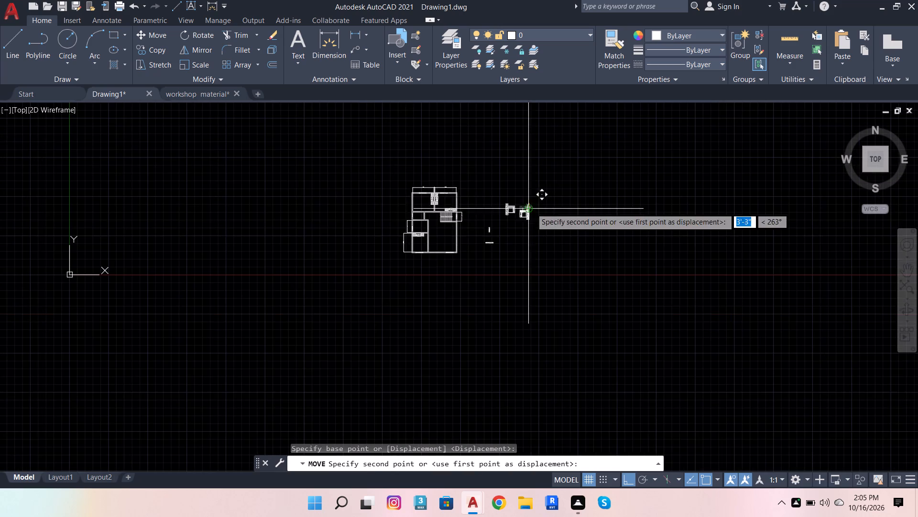
{"action": "scroll", "coordinate": [442, 212], "scroll_direction": "up", "scroll_amount": 5}
{"action": "scroll", "coordinate": [492, 184], "scroll_direction": "down", "scroll_amount": 3}
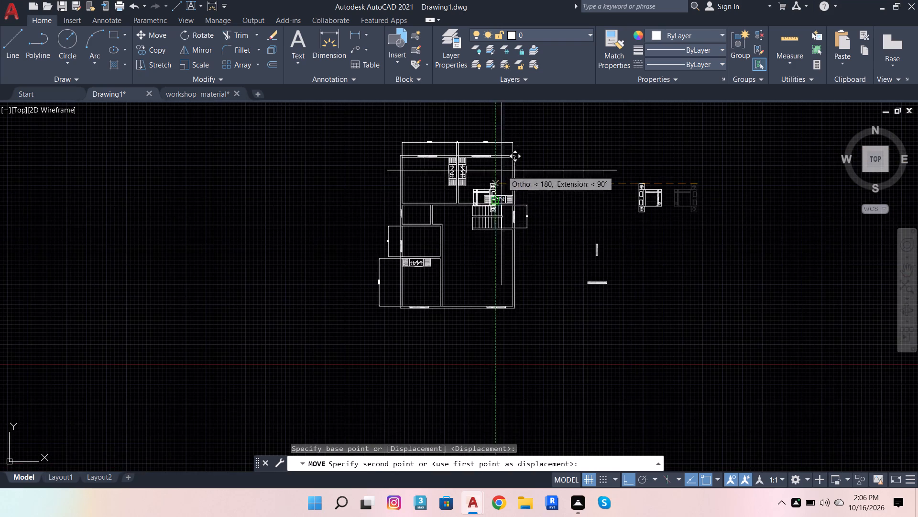
{"action": "scroll", "coordinate": [505, 163], "scroll_direction": "up", "scroll_amount": 3}
{"action": "left_click", "coordinate": [524, 146]}
{"action": "scroll", "coordinate": [500, 187], "scroll_direction": "down", "scroll_amount": 3}
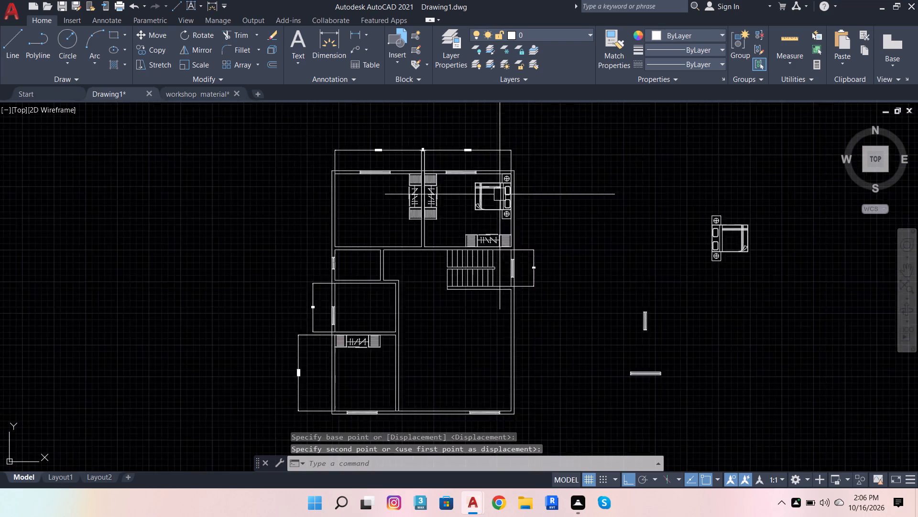
Move the original bed with nightstands into the upper-left room, fitting its upper nightstand into the upper-left inner corner.
{"action": "scroll", "coordinate": [534, 205], "scroll_direction": "down", "scroll_amount": 1}
{"action": "left_click", "coordinate": [599, 223]}
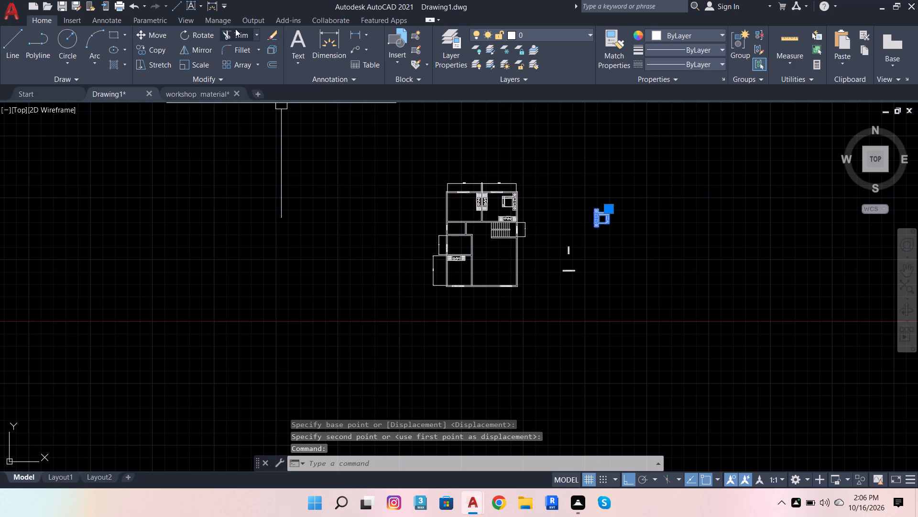
{"action": "left_click", "coordinate": [149, 35]}
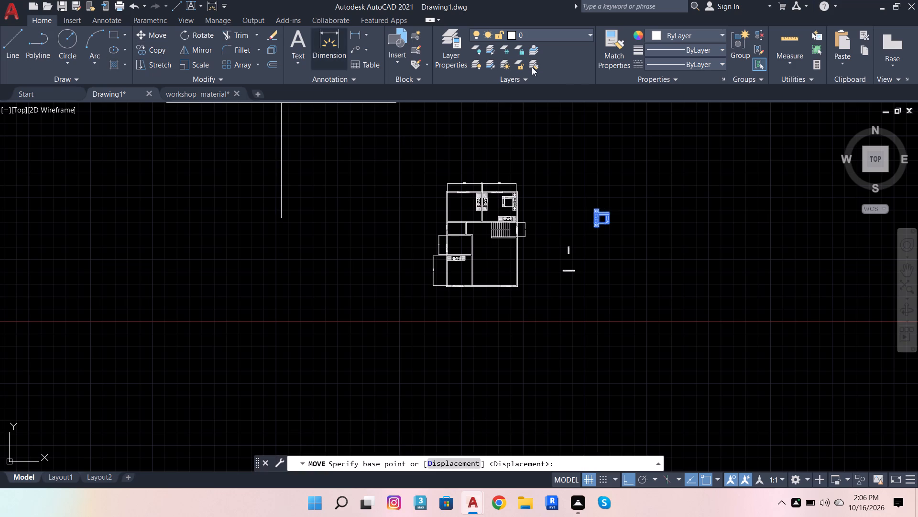
{"action": "scroll", "coordinate": [582, 210], "scroll_direction": "up", "scroll_amount": 4}
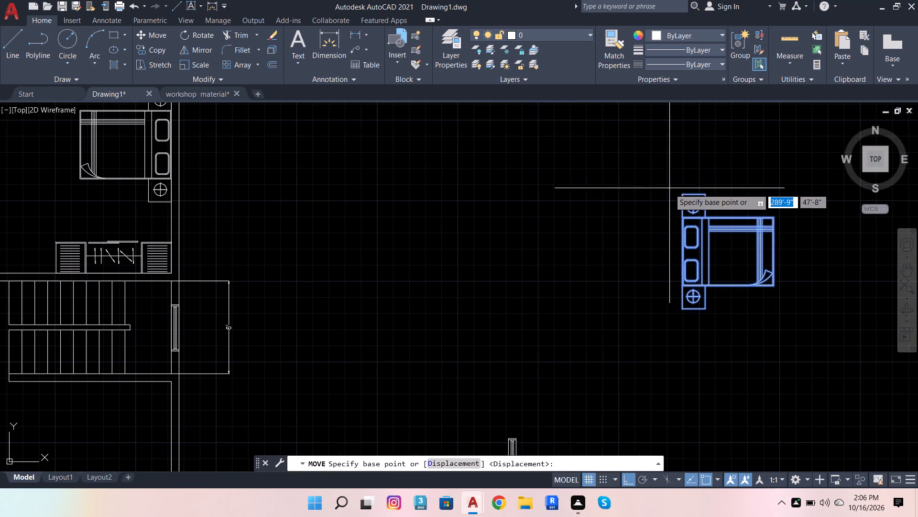
{"action": "left_click", "coordinate": [679, 193]}
{"action": "scroll", "coordinate": [755, 217], "scroll_direction": "down", "scroll_amount": 5}
{"action": "scroll", "coordinate": [626, 210], "scroll_direction": "up", "scroll_amount": 3}
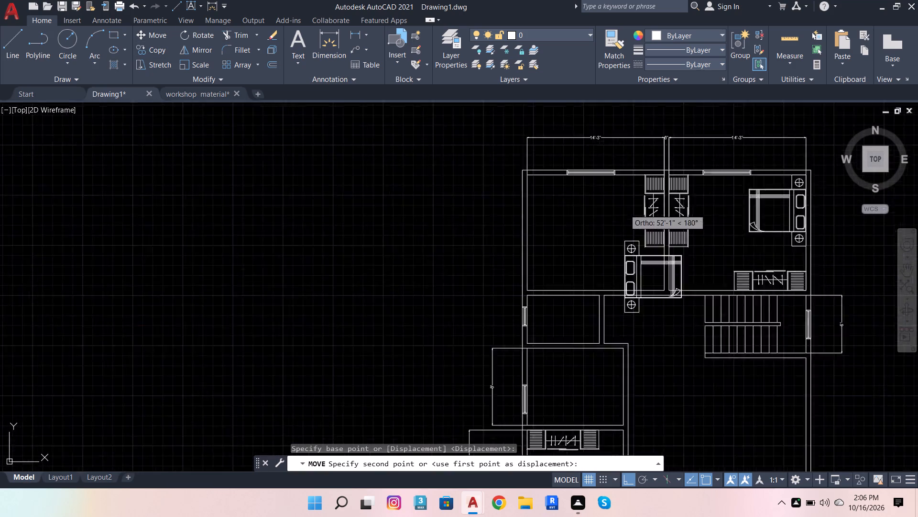
{"action": "scroll", "coordinate": [624, 209], "scroll_direction": "up", "scroll_amount": 2}
{"action": "left_click", "coordinate": [396, 125]}
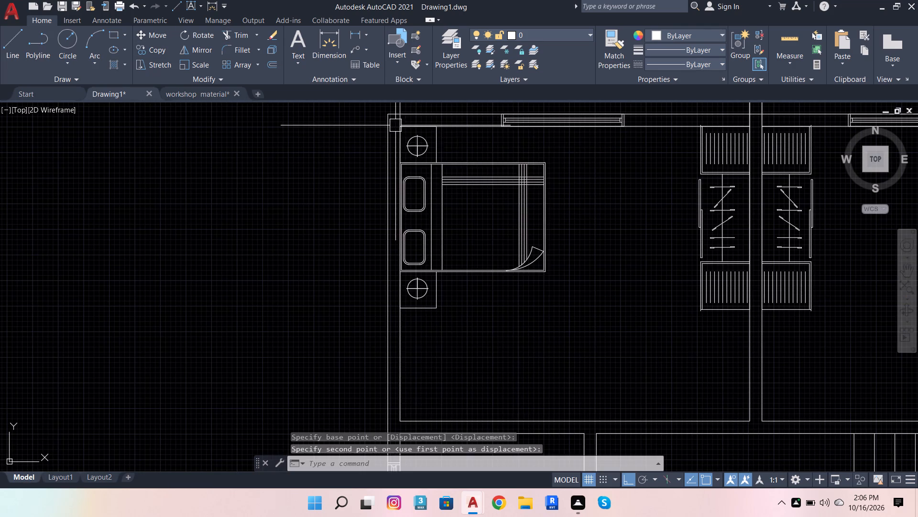
Copy the upper-left room's bed straight down into the lower-left room, placing its lower nightstand in the lower-left inner corner.
{"action": "scroll", "coordinate": [470, 170], "scroll_direction": "down", "scroll_amount": 4}
{"action": "scroll", "coordinate": [481, 201], "scroll_direction": "up", "scroll_amount": 5}
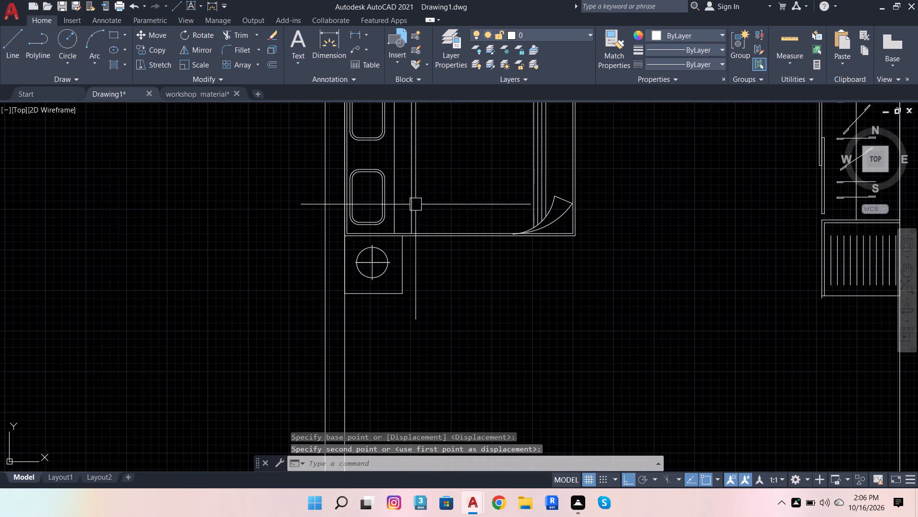
{"action": "left_click", "coordinate": [409, 210]}
{"action": "left_click", "coordinate": [144, 47]}
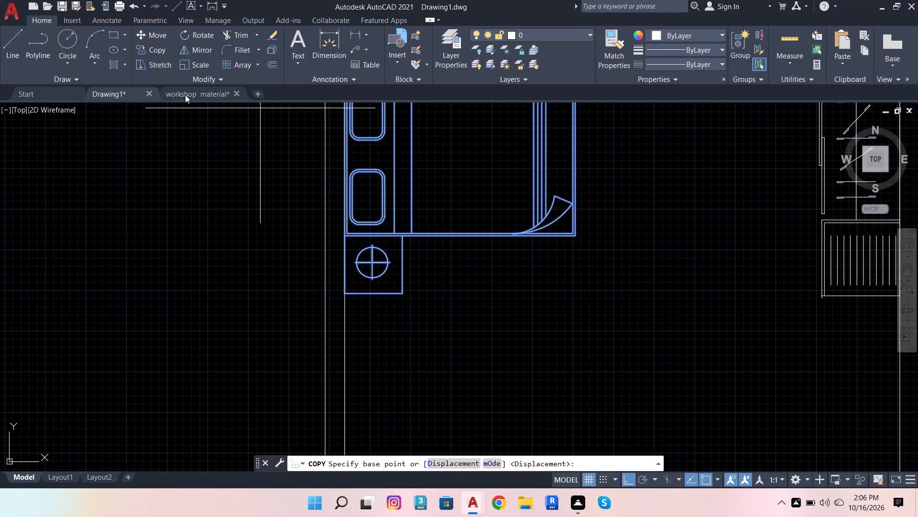
{"action": "left_click", "coordinate": [348, 291]}
{"action": "scroll", "coordinate": [382, 244], "scroll_direction": "down", "scroll_amount": 7}
{"action": "scroll", "coordinate": [366, 308], "scroll_direction": "up", "scroll_amount": 4}
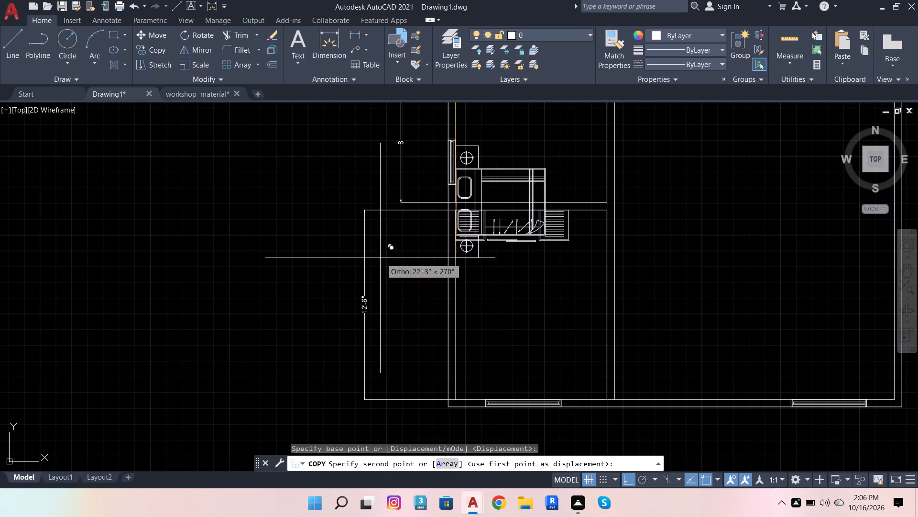
{"action": "left_click", "coordinate": [456, 399]}
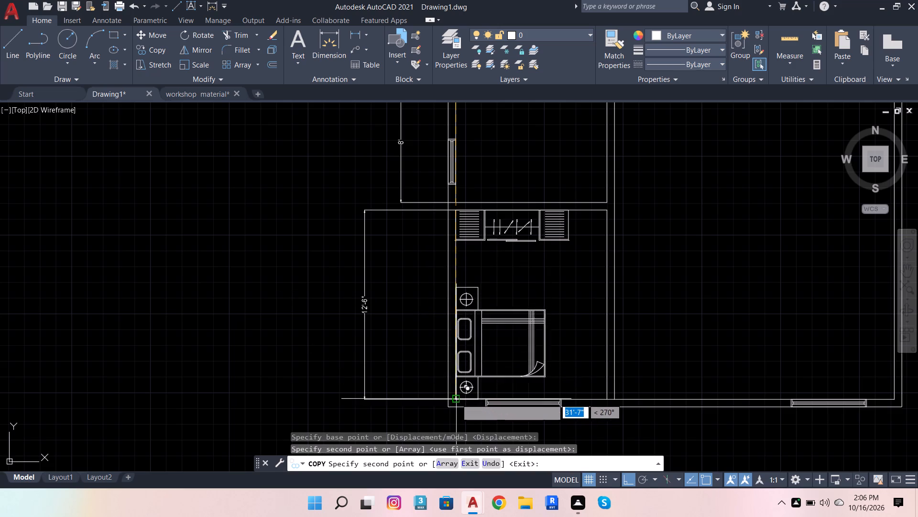
{"action": "key", "text": "Escape"}
Offset the left, top and bottom inner wall lines of the 8' room by 2' into the room.
{"action": "scroll", "coordinate": [337, 282], "scroll_direction": "down", "scroll_amount": 2}
{"action": "scroll", "coordinate": [406, 284], "scroll_direction": "up", "scroll_amount": 1}
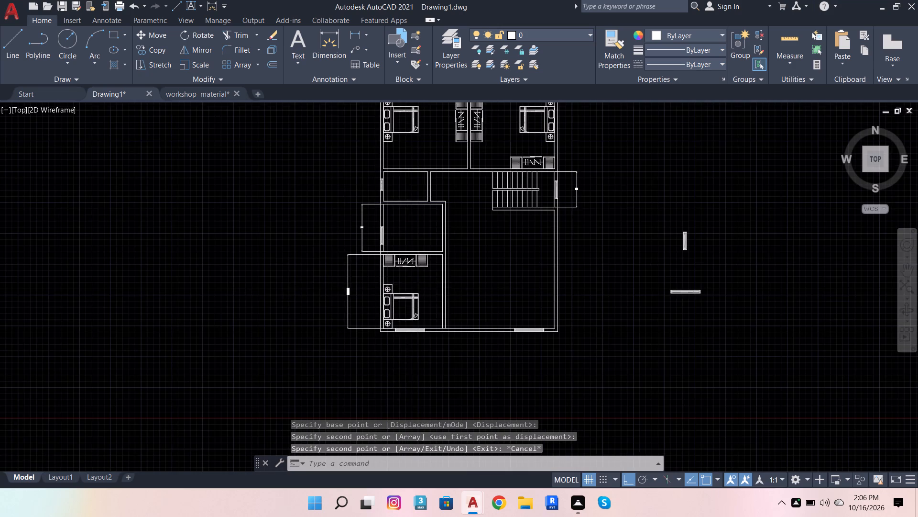
{"action": "scroll", "coordinate": [406, 284], "scroll_direction": "up", "scroll_amount": 1}
{"action": "scroll", "coordinate": [325, 272], "scroll_direction": "down", "scroll_amount": 2}
{"action": "scroll", "coordinate": [356, 221], "scroll_direction": "up", "scroll_amount": 2}
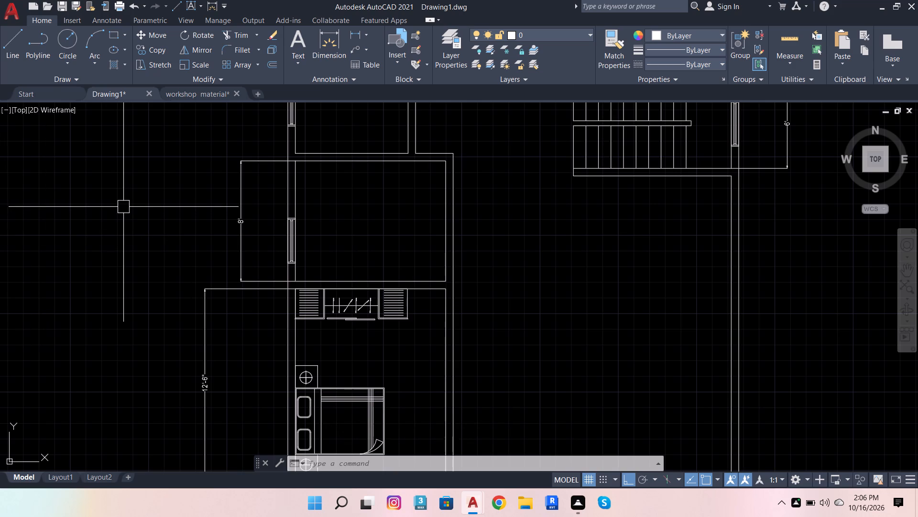
{"action": "left_click", "coordinate": [300, 176]}
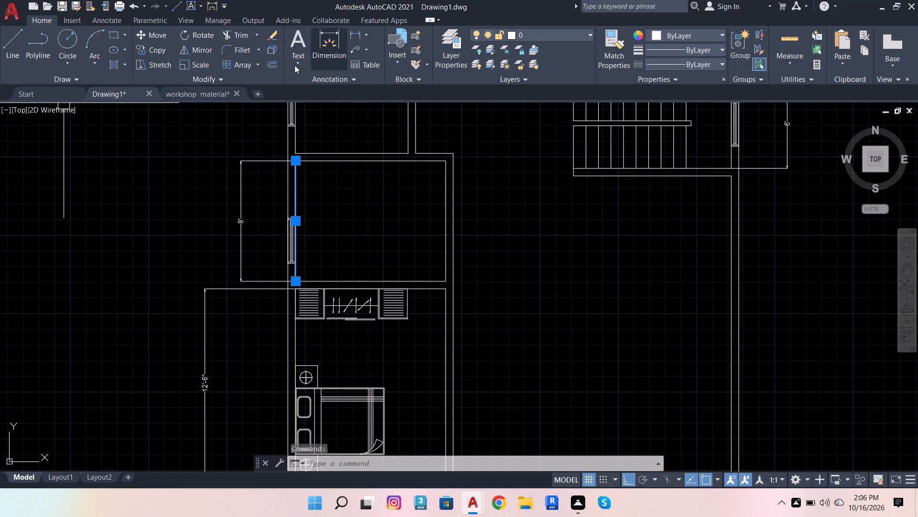
{"action": "left_click", "coordinate": [266, 65]}
{"action": "scroll", "coordinate": [300, 168], "scroll_direction": "up", "scroll_amount": 1}
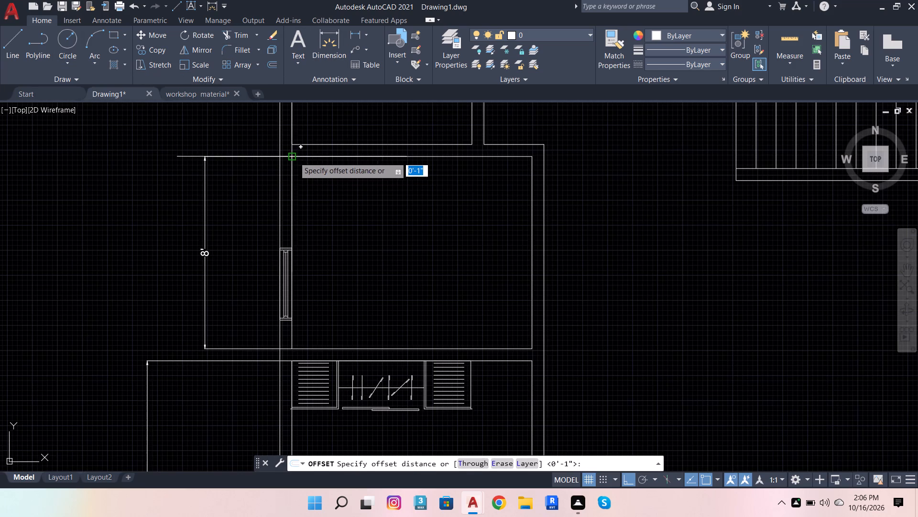
{"action": "left_click", "coordinate": [293, 153]}
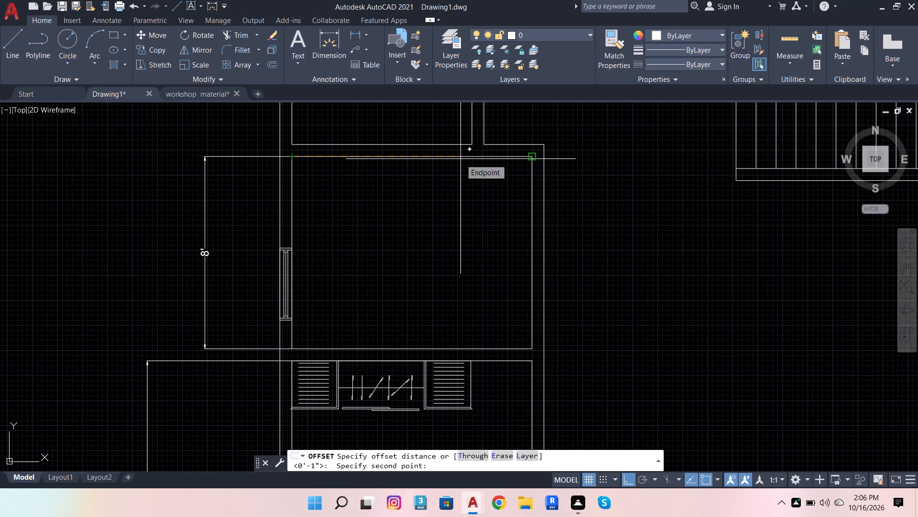
{"action": "type", "text": "2'"}
{"action": "key", "text": "Return"}
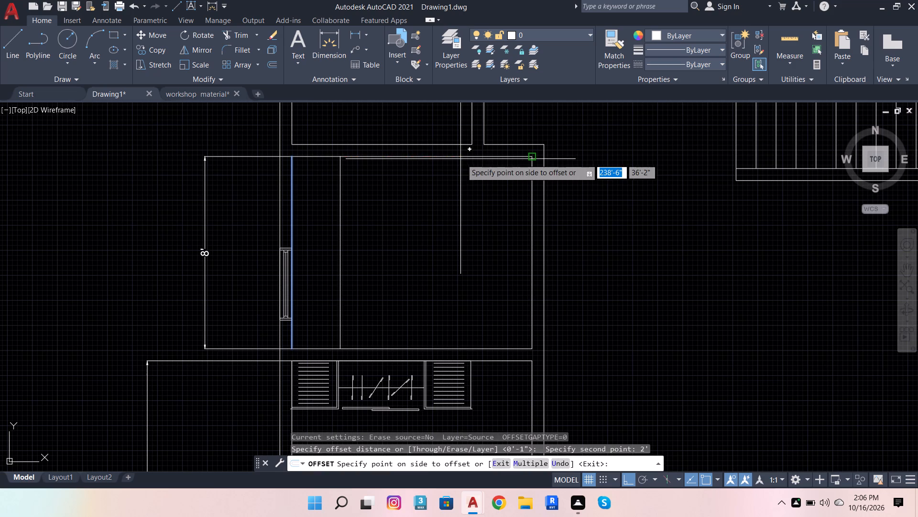
{"action": "left_click", "coordinate": [589, 184]}
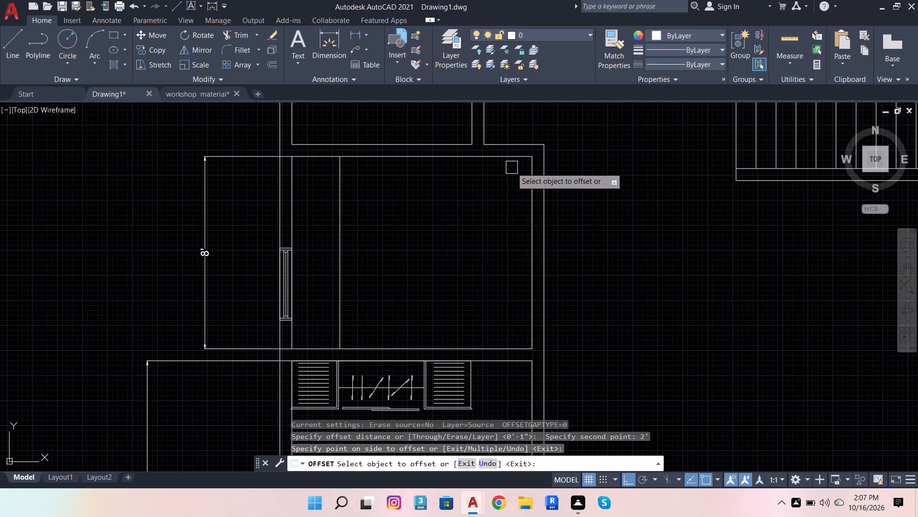
{"action": "left_click", "coordinate": [514, 161]}
{"action": "left_click", "coordinate": [496, 244]}
{"action": "left_click_drag", "start_coordinate": [459, 347], "coordinate": [459, 342]}
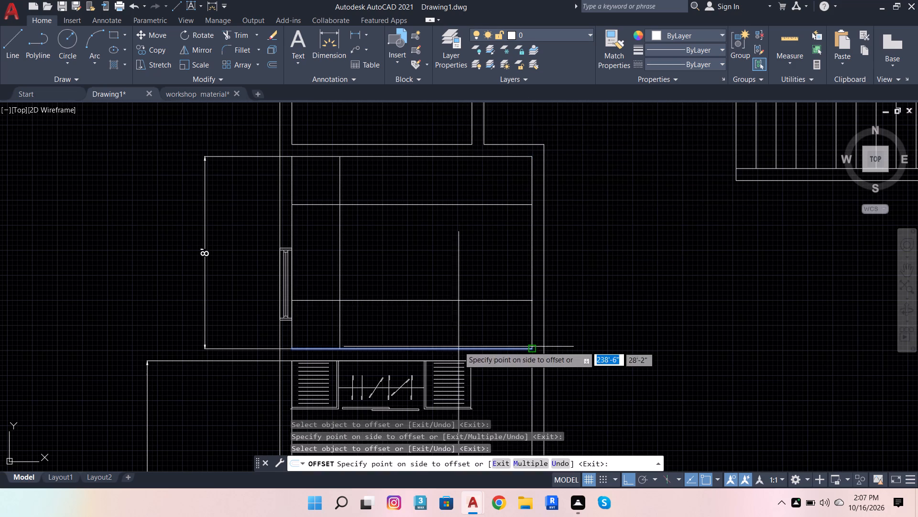
{"action": "left_click", "coordinate": [448, 277]}
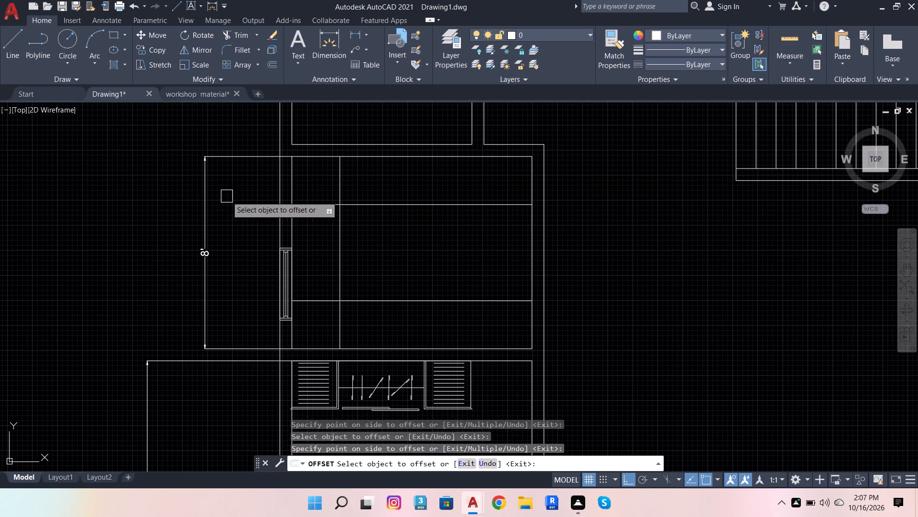
Trim the overlapping ends of the three offset lines at their two left corners to form a U-shaped counter outline.
{"action": "left_click", "coordinate": [240, 36]}
{"action": "left_click", "coordinate": [338, 317]}
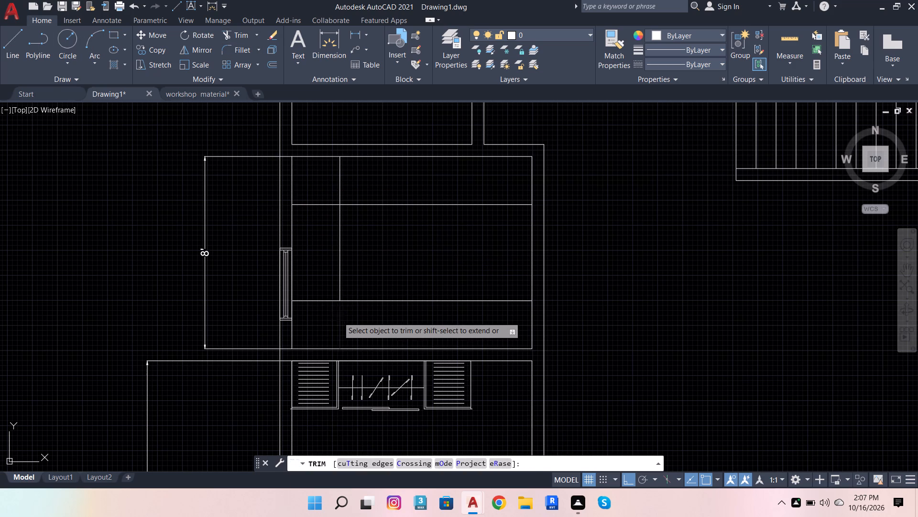
{"action": "left_click", "coordinate": [320, 302]}
{"action": "left_click_drag", "start_coordinate": [313, 194], "coordinate": [313, 200]}
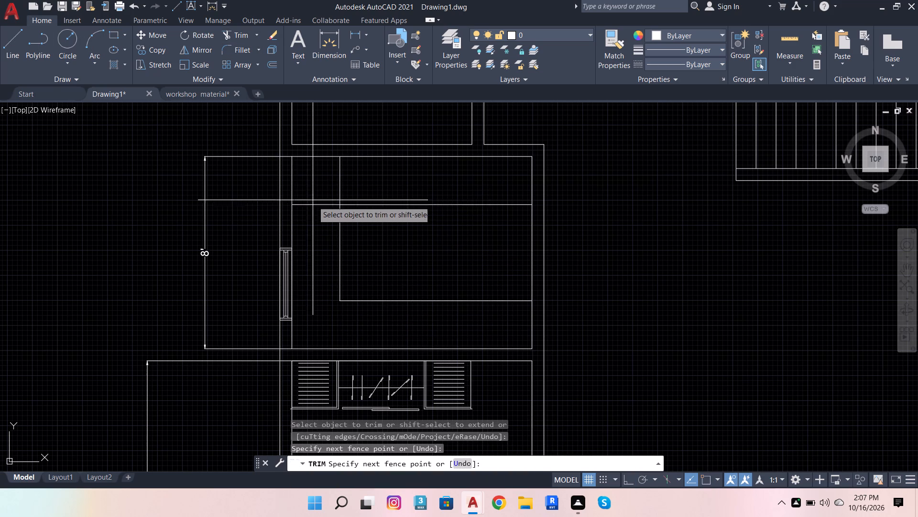
{"action": "left_click_drag", "start_coordinate": [320, 240], "coordinate": [317, 233]}
{"action": "left_click", "coordinate": [320, 188]}
{"action": "left_click", "coordinate": [460, 186]}
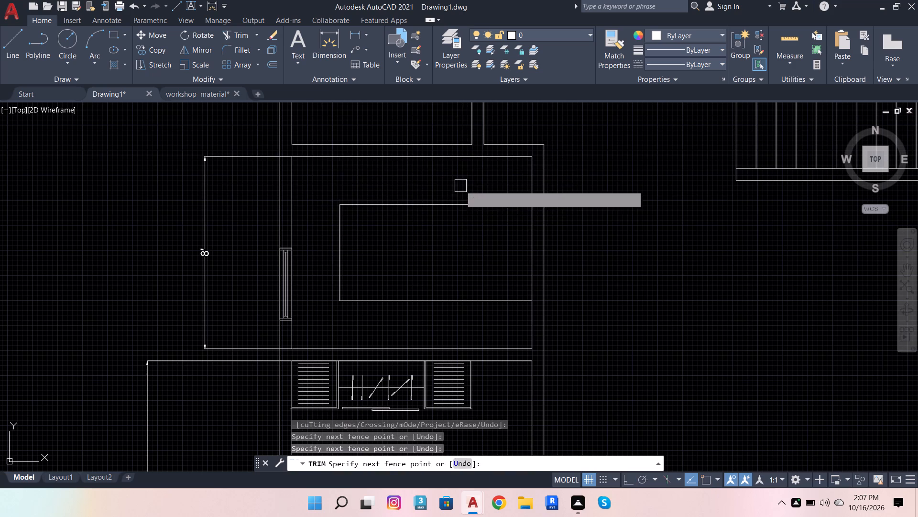
Draw a vertical line across the lower counter strip, from above its edge to below the room's bottom inner wall line.
{"action": "left_click", "coordinate": [17, 33]}
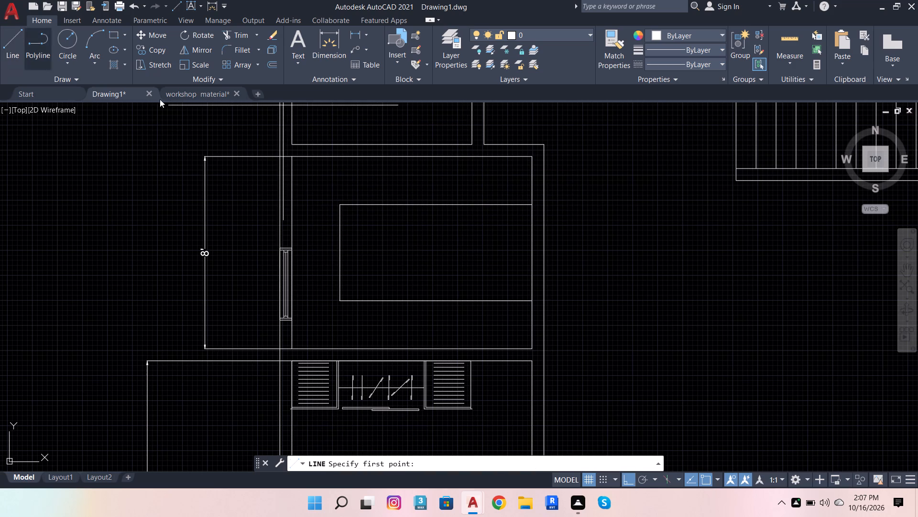
{"action": "left_click", "coordinate": [426, 290]}
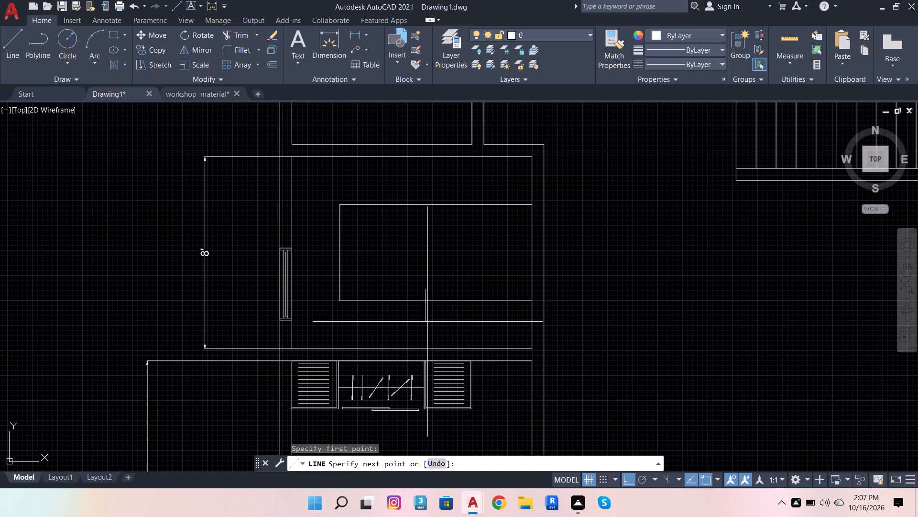
{"action": "scroll", "coordinate": [433, 350], "scroll_direction": "up", "scroll_amount": 4}
{"action": "left_click", "coordinate": [430, 358]}
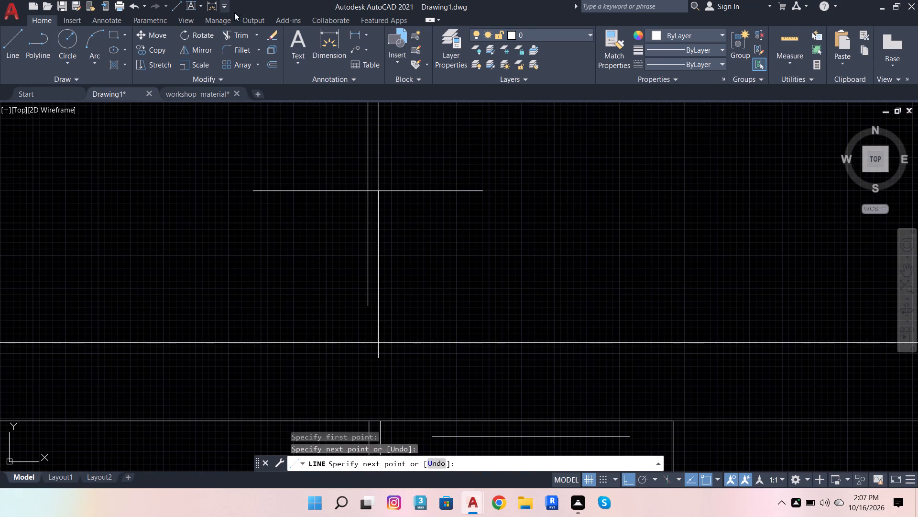
Trim both overhanging ends of the vertical line and the lower counter edge to the right of it.
{"action": "left_click", "coordinate": [233, 34]}
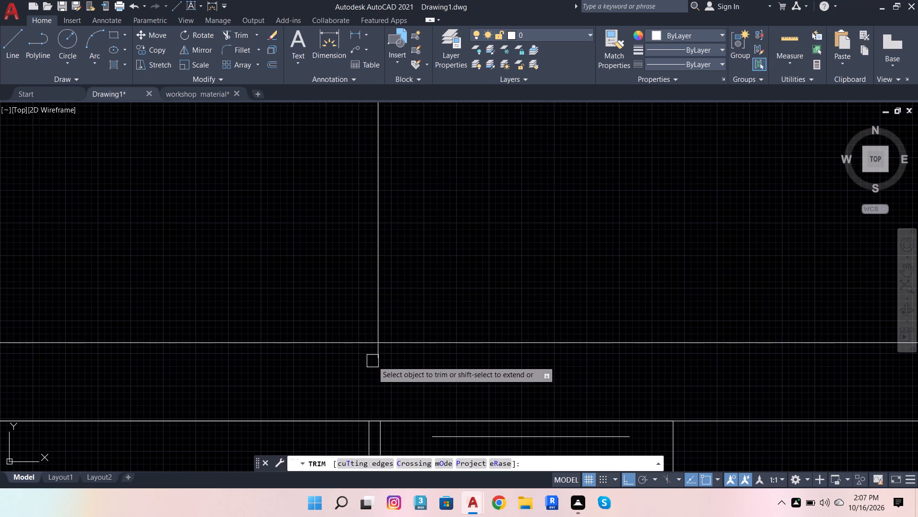
{"action": "left_click", "coordinate": [374, 360]}
{"action": "scroll", "coordinate": [361, 384], "scroll_direction": "down", "scroll_amount": 4}
{"action": "left_click", "coordinate": [409, 328]}
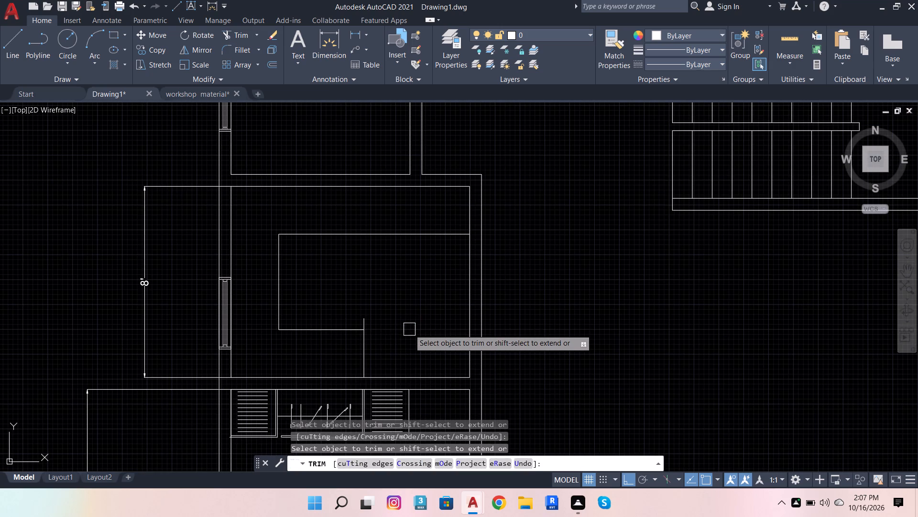
{"action": "left_click", "coordinate": [367, 315]}
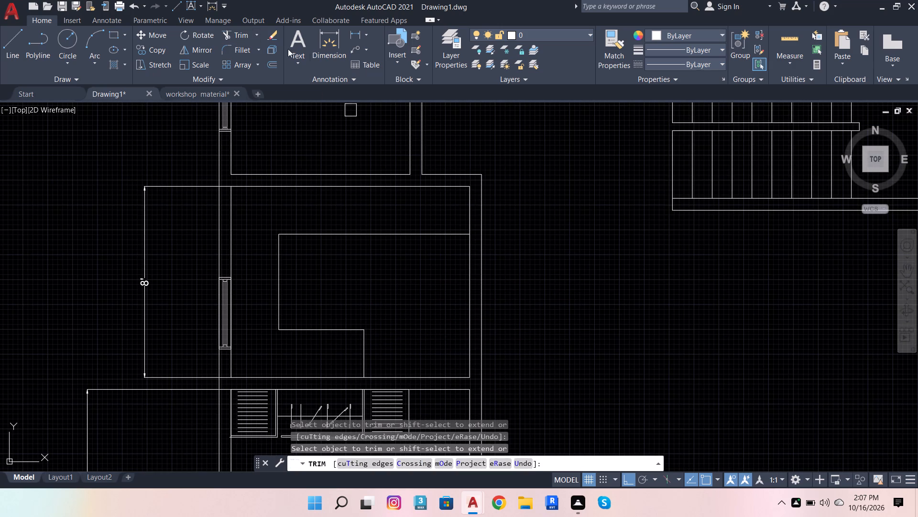
{"action": "key", "text": "Escape"}
Draw a vertical line across the upper counter strip, from above the room's top inner wall line to below the counter edge.
{"action": "left_click", "coordinate": [4, 47]}
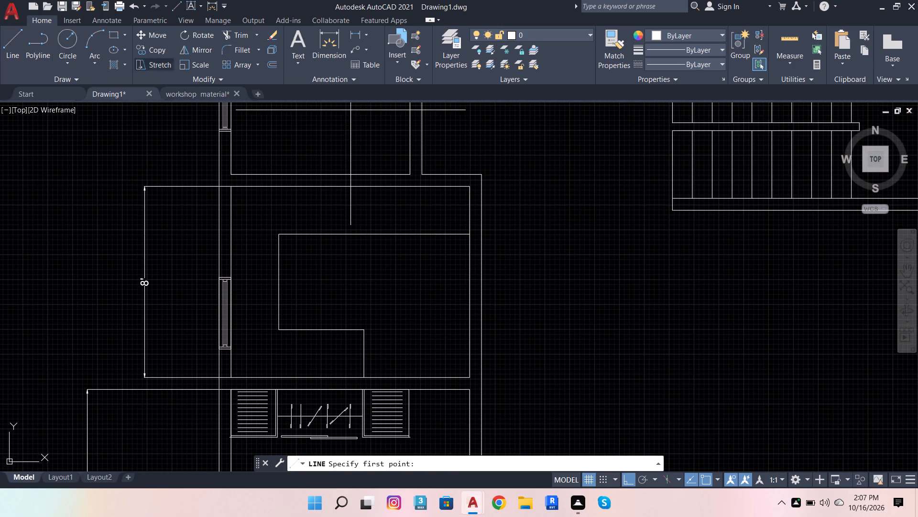
{"action": "scroll", "coordinate": [399, 185], "scroll_direction": "up", "scroll_amount": 3}
{"action": "left_click", "coordinate": [403, 175]}
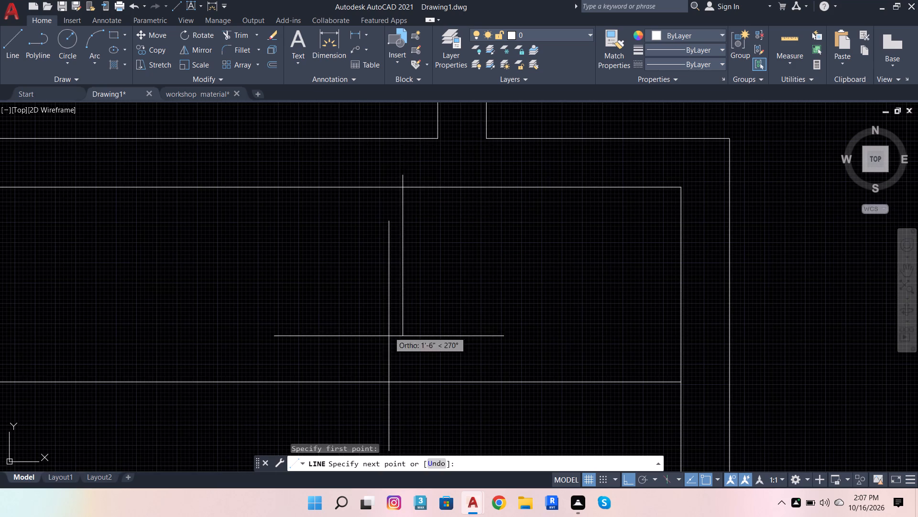
{"action": "scroll", "coordinate": [389, 355], "scroll_direction": "down", "scroll_amount": 2}
{"action": "left_click", "coordinate": [389, 378]}
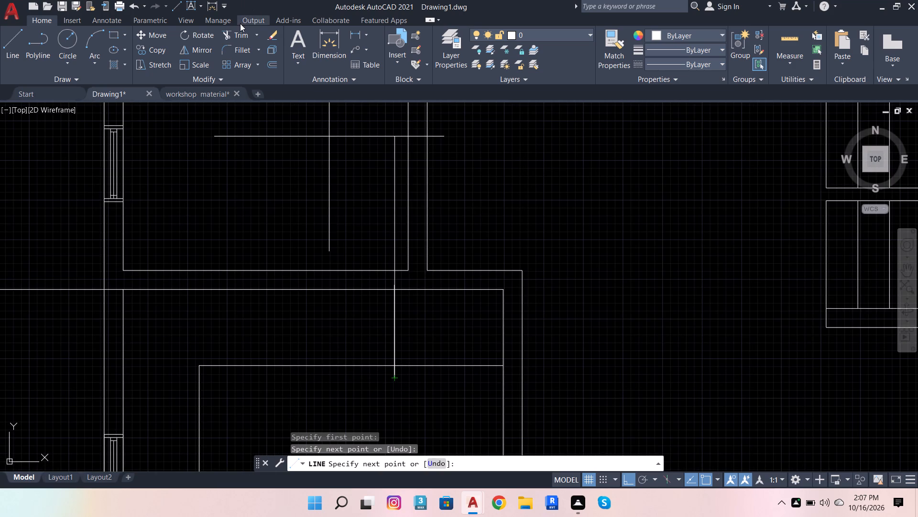
Trim both overhanging ends of the vertical line to the top inner wall line and the upper counter edge.
{"action": "left_click", "coordinate": [238, 31]}
{"action": "scroll", "coordinate": [394, 288], "scroll_direction": "up", "scroll_amount": 2}
{"action": "left_click", "coordinate": [394, 280]}
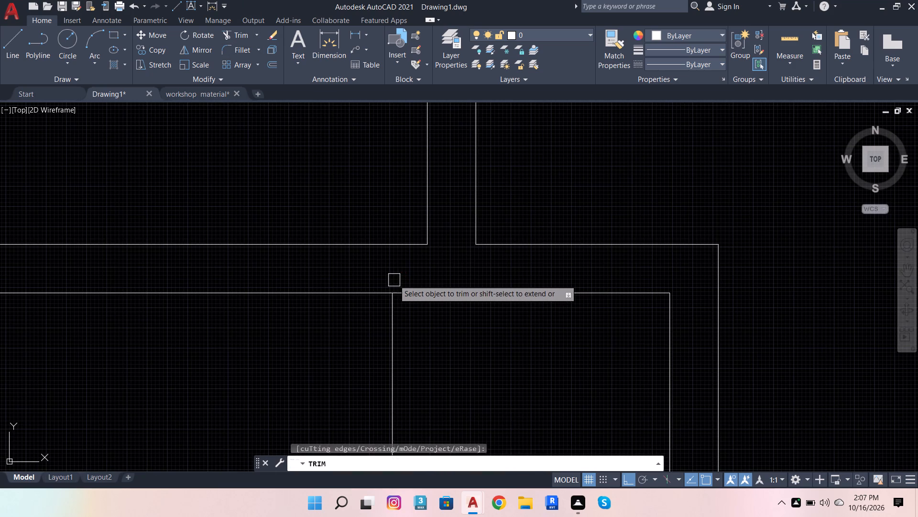
{"action": "scroll", "coordinate": [420, 277], "scroll_direction": "down", "scroll_amount": 3}
{"action": "scroll", "coordinate": [409, 328], "scroll_direction": "up", "scroll_amount": 3}
{"action": "left_click", "coordinate": [414, 336]}
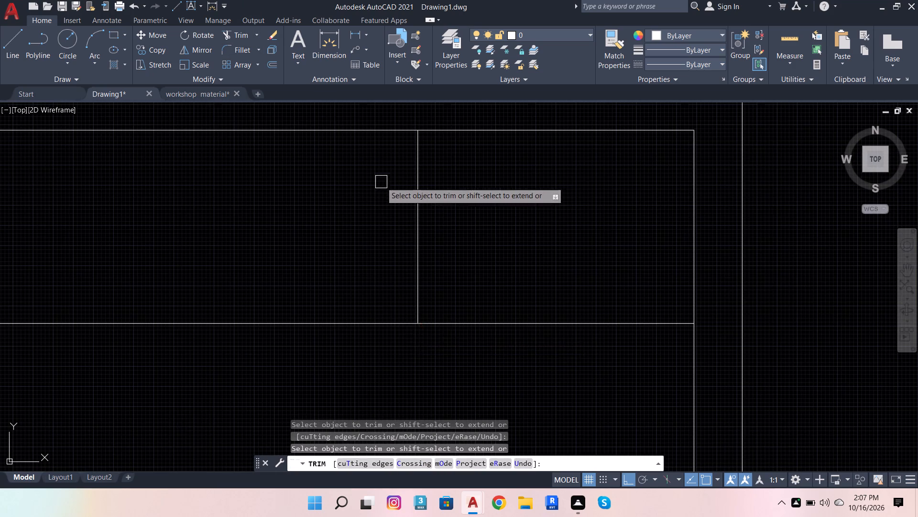
{"action": "scroll", "coordinate": [381, 182], "scroll_direction": "down", "scroll_amount": 4}
{"action": "key", "text": "Escape"}
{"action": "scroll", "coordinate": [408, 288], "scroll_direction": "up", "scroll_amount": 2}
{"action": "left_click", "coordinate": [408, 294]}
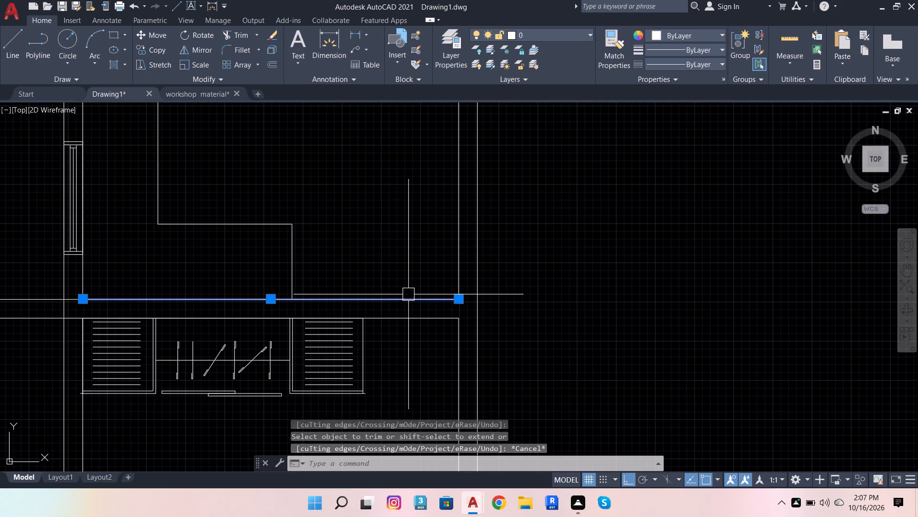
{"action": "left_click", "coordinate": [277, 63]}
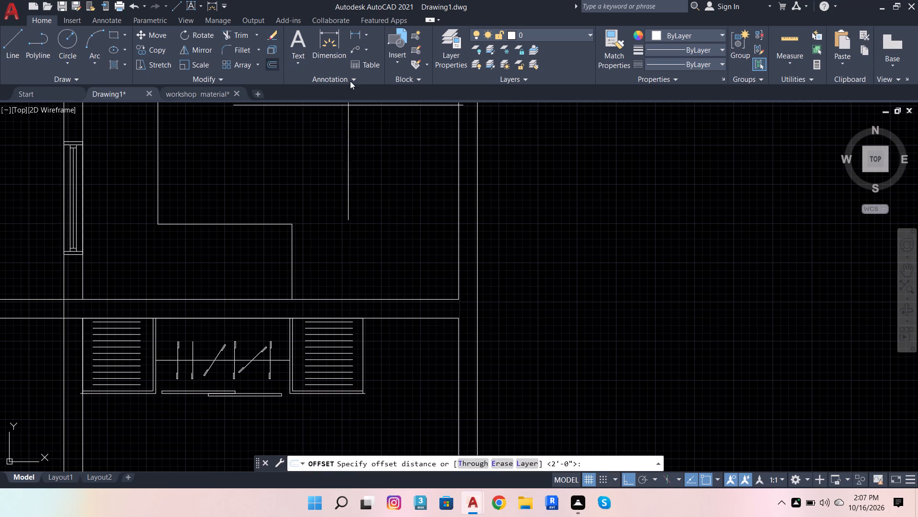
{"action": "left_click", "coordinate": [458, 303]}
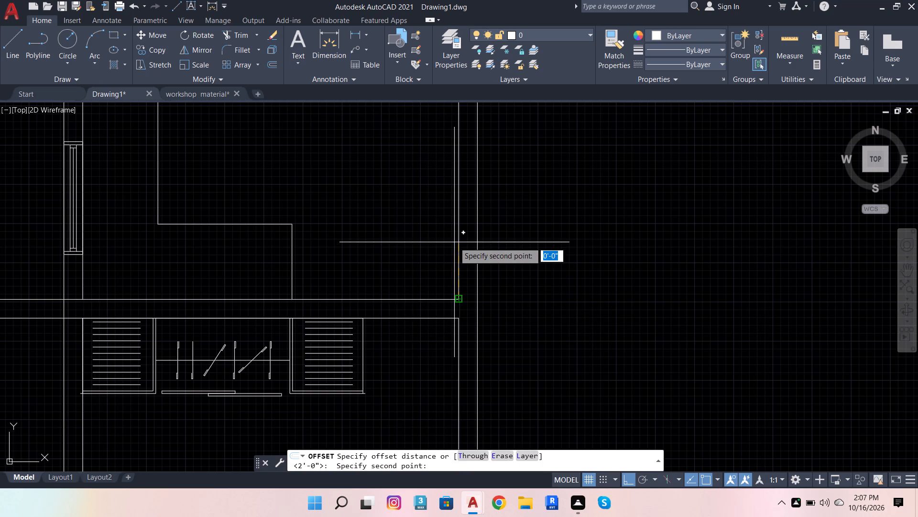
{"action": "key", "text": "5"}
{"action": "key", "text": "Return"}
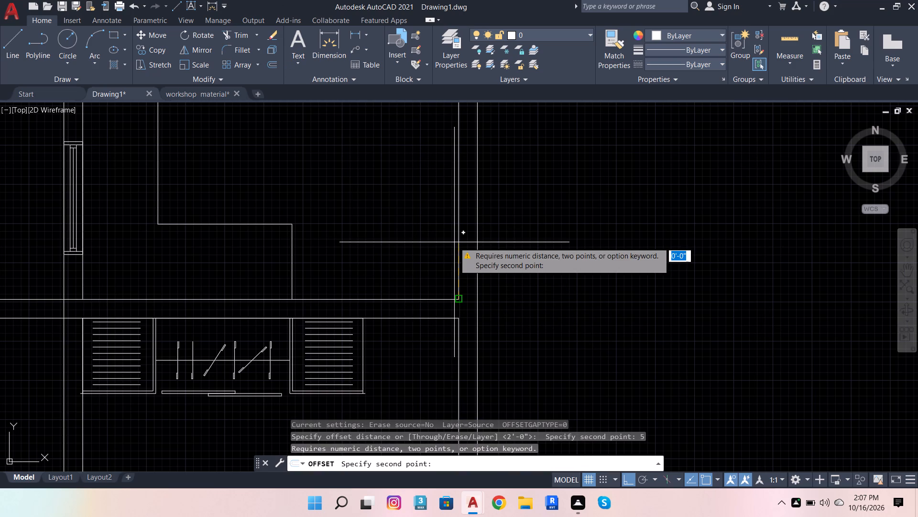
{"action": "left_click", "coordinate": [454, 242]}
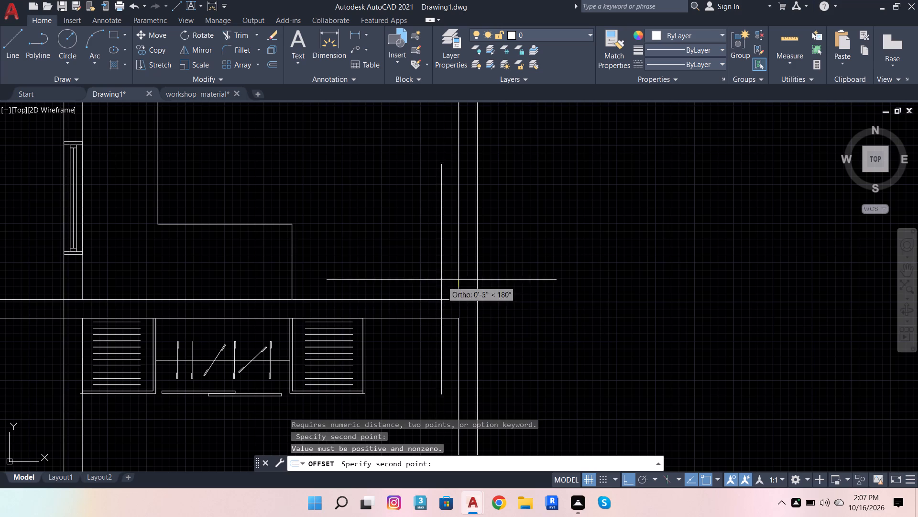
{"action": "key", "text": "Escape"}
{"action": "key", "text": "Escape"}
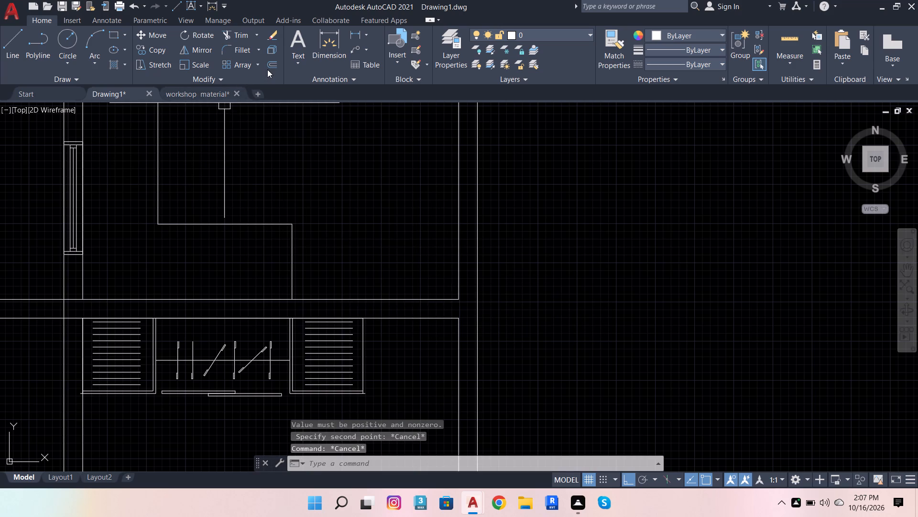
Offset the 8' room's bottom inner wall line up into the room and the lower bedroom's top wall line down by 5".
{"action": "left_click", "coordinate": [270, 67]}
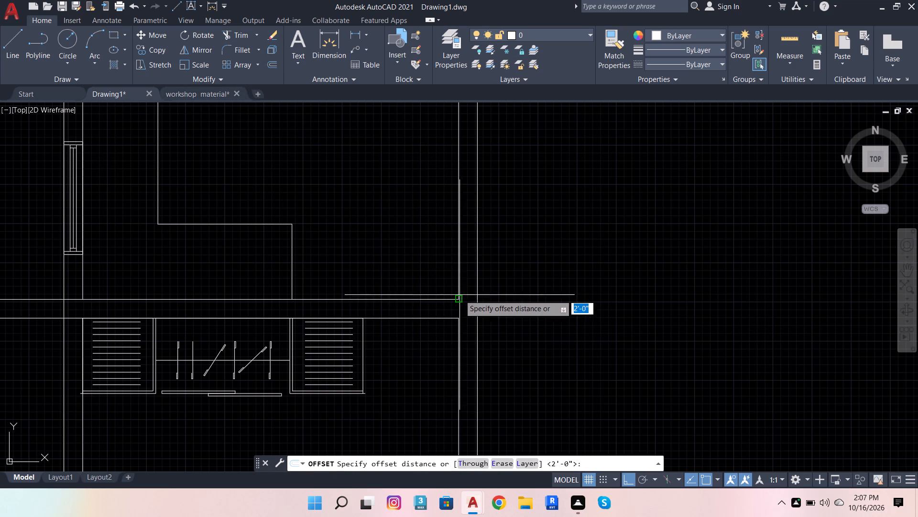
{"action": "left_click", "coordinate": [459, 296]}
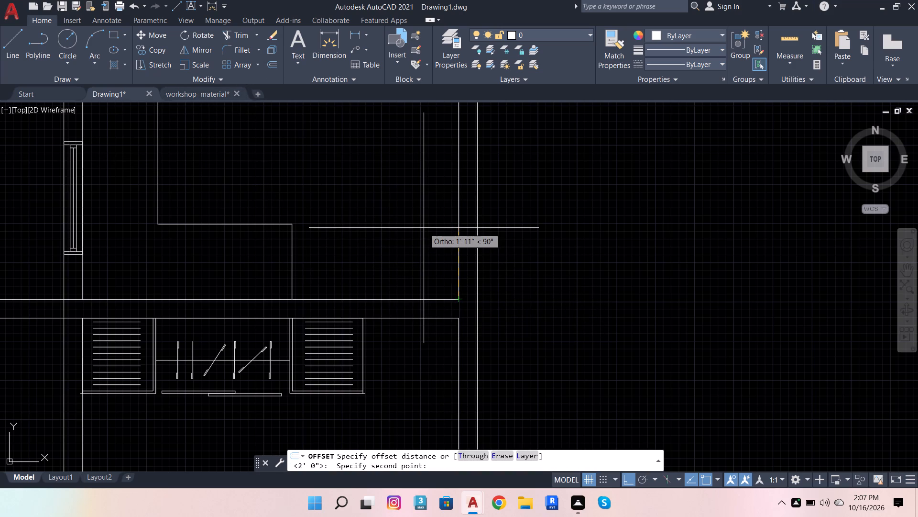
{"action": "key", "text": "4"}
{"action": "key", "text": "BackSpace"}
{"action": "key", "text": "5"}
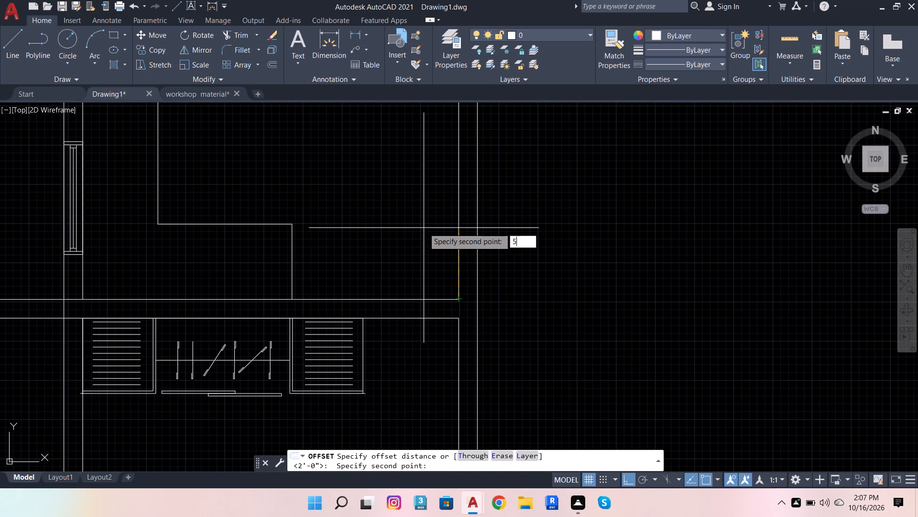
{"action": "key", "text": "Return"}
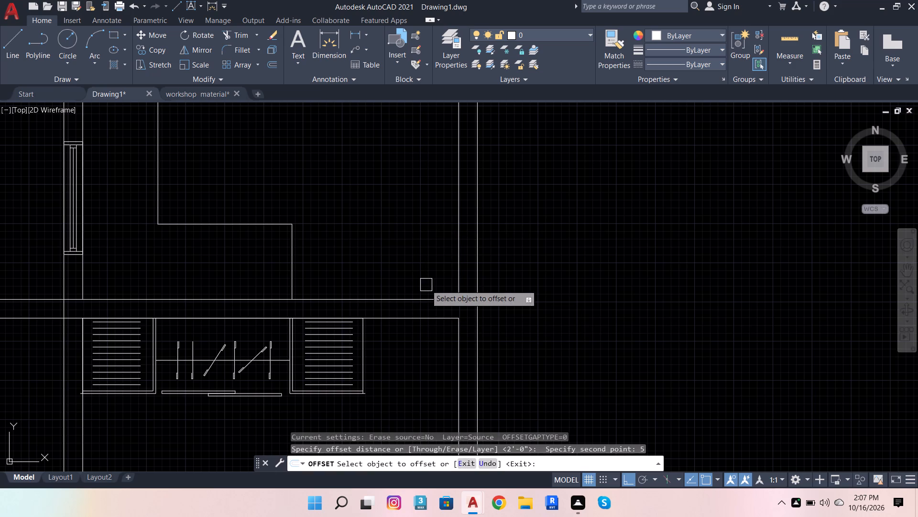
{"action": "left_click", "coordinate": [430, 296]}
{"action": "left_click", "coordinate": [407, 253]}
{"action": "scroll", "coordinate": [410, 250], "scroll_direction": "down", "scroll_amount": 1}
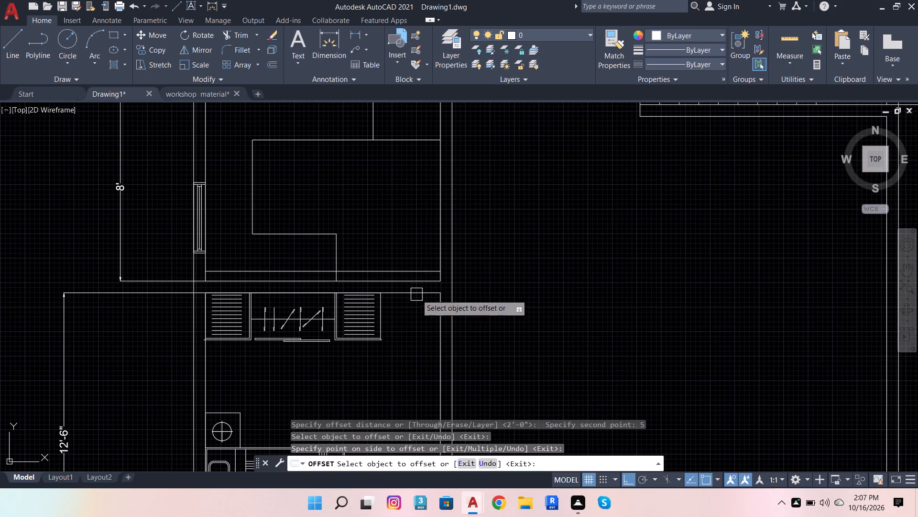
{"action": "left_click", "coordinate": [416, 296]}
{"action": "left_click", "coordinate": [416, 349]}
Offset both faces of the partition between the two upper bedrooms by 5" into their respective rooms.
{"action": "scroll", "coordinate": [430, 315], "scroll_direction": "down", "scroll_amount": 2}
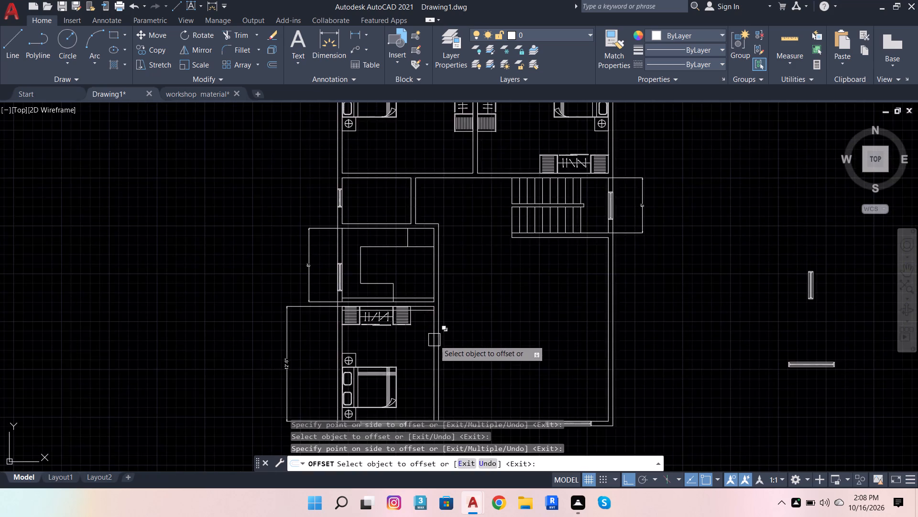
{"action": "scroll", "coordinate": [434, 340], "scroll_direction": "up", "scroll_amount": 1}
{"action": "scroll", "coordinate": [291, 266], "scroll_direction": "down", "scroll_amount": 2}
{"action": "scroll", "coordinate": [319, 180], "scroll_direction": "up", "scroll_amount": 1}
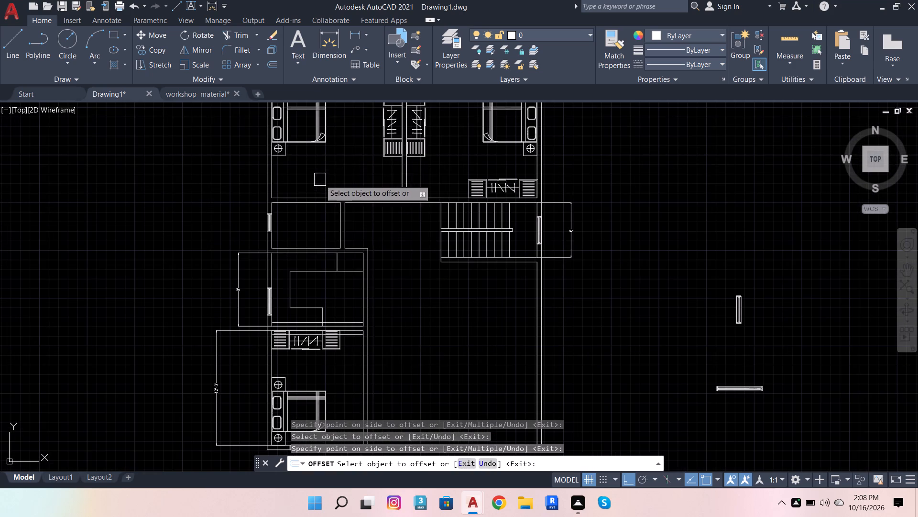
{"action": "scroll", "coordinate": [404, 172], "scroll_direction": "up", "scroll_amount": 2}
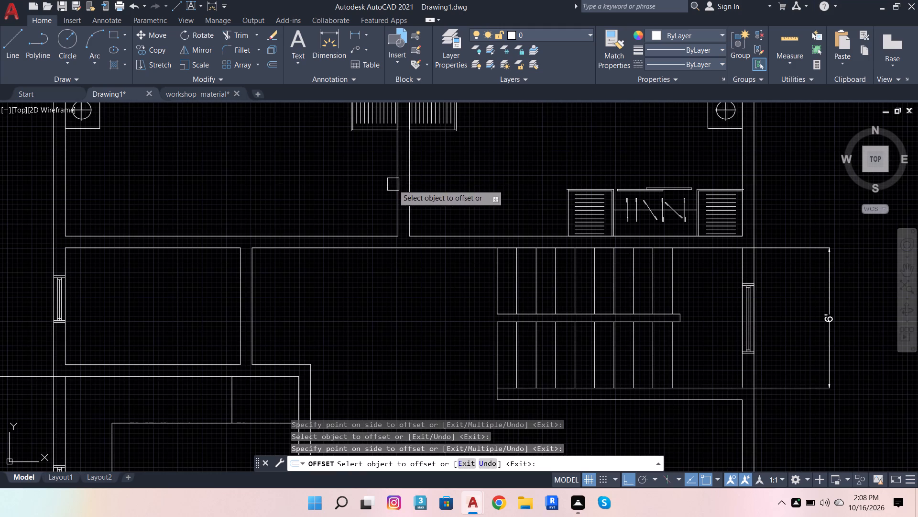
{"action": "left_click_drag", "start_coordinate": [393, 184], "coordinate": [383, 188]}
{"action": "left_click", "coordinate": [363, 187]}
{"action": "left_click_drag", "start_coordinate": [414, 188], "coordinate": [418, 188]}
{"action": "left_click", "coordinate": [563, 201]}
Offset the hall-side face of the lower bedroom's partition wall by 5" into the hall.
{"action": "scroll", "coordinate": [444, 185], "scroll_direction": "down", "scroll_amount": 2}
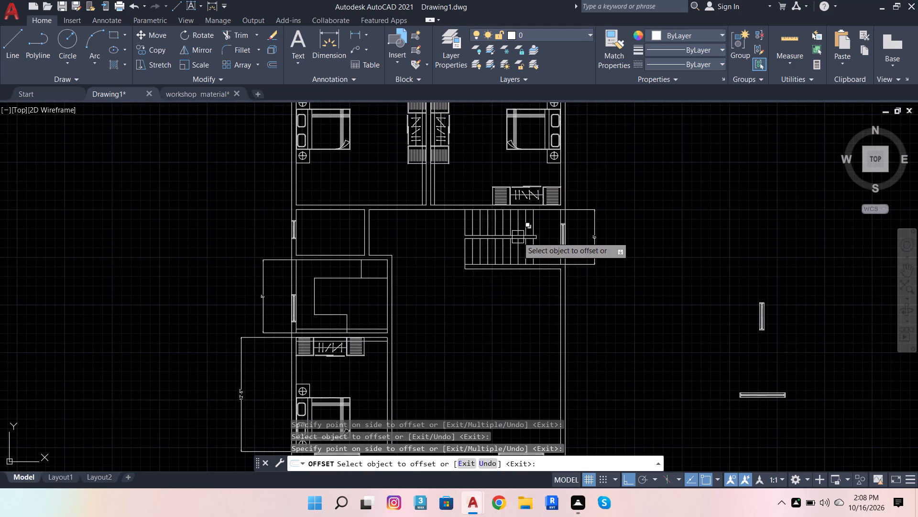
{"action": "scroll", "coordinate": [518, 237], "scroll_direction": "down", "scroll_amount": 3}
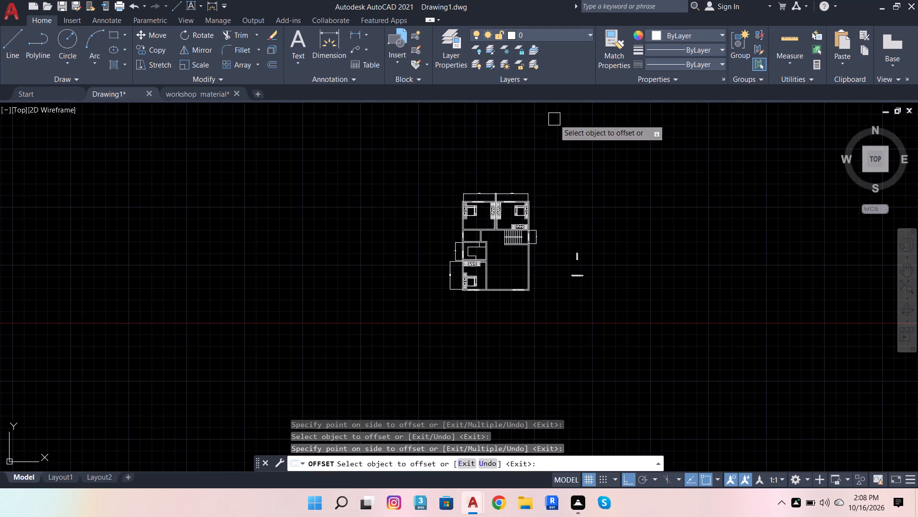
{"action": "scroll", "coordinate": [501, 281], "scroll_direction": "up", "scroll_amount": 3}
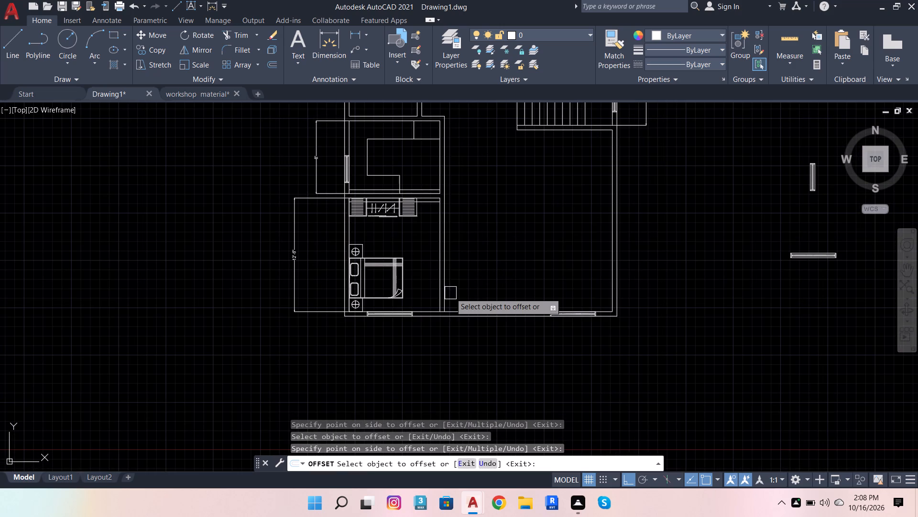
{"action": "left_click", "coordinate": [448, 289]}
{"action": "left_click", "coordinate": [491, 280]}
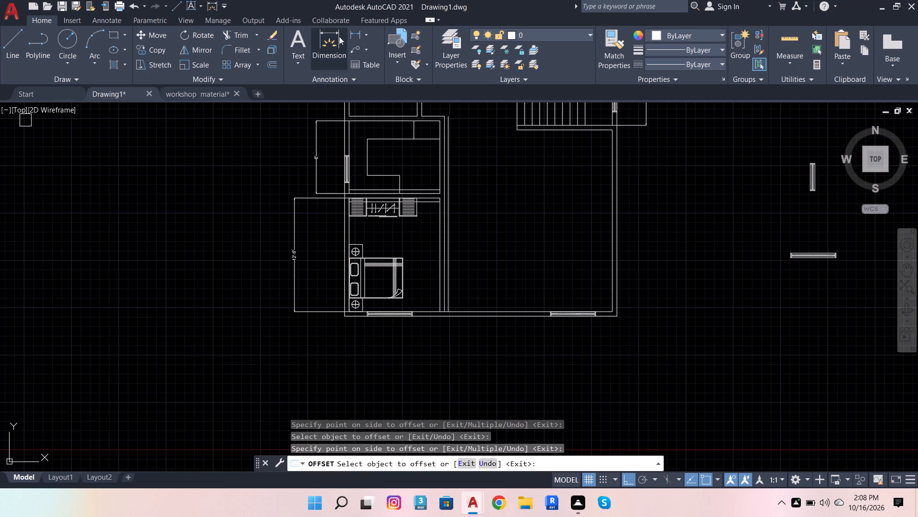
Extend the lower bedroom's offset line to the partition's hall-side face and trim its part inside the wardrobe's right-hand unit.
{"action": "left_click", "coordinate": [236, 35]}
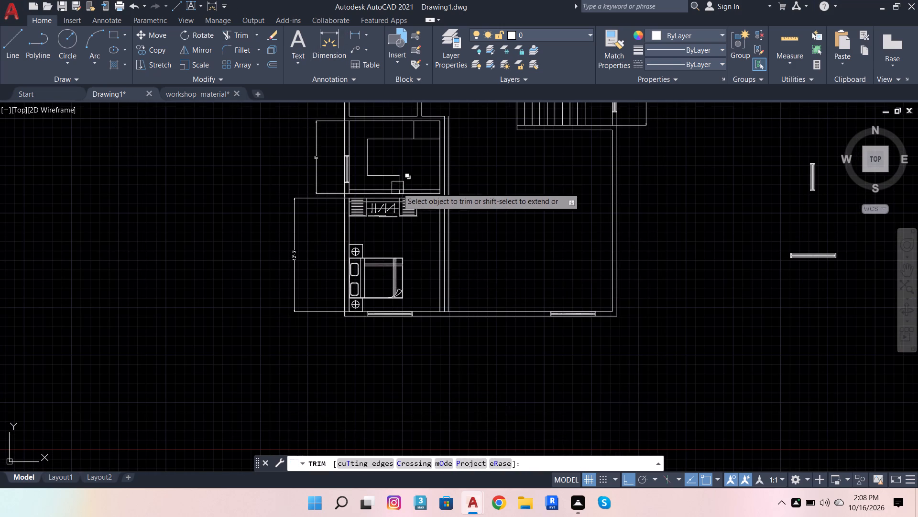
{"action": "scroll", "coordinate": [397, 188], "scroll_direction": "up", "scroll_amount": 2}
{"action": "scroll", "coordinate": [478, 236], "scroll_direction": "up", "scroll_amount": 2}
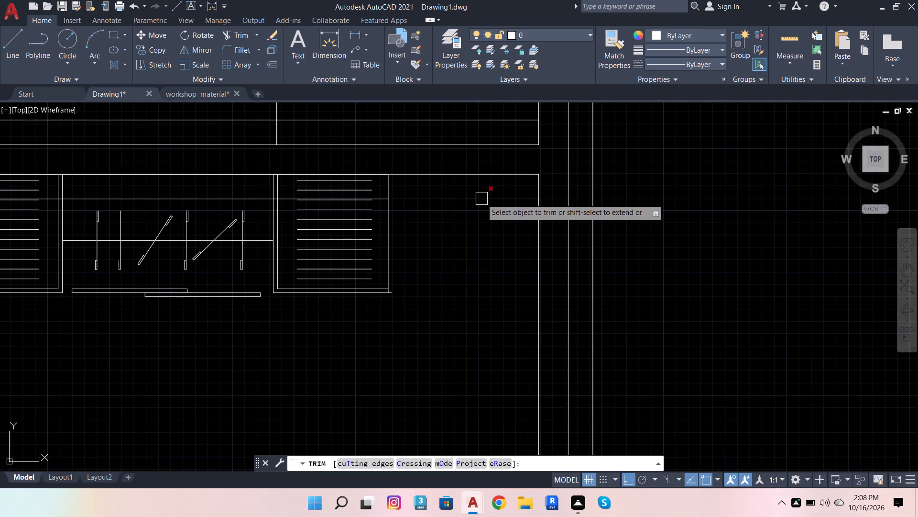
{"action": "left_click", "coordinate": [481, 198], "text": "shift"}
{"action": "scroll", "coordinate": [356, 199], "scroll_direction": "up", "scroll_amount": 2}
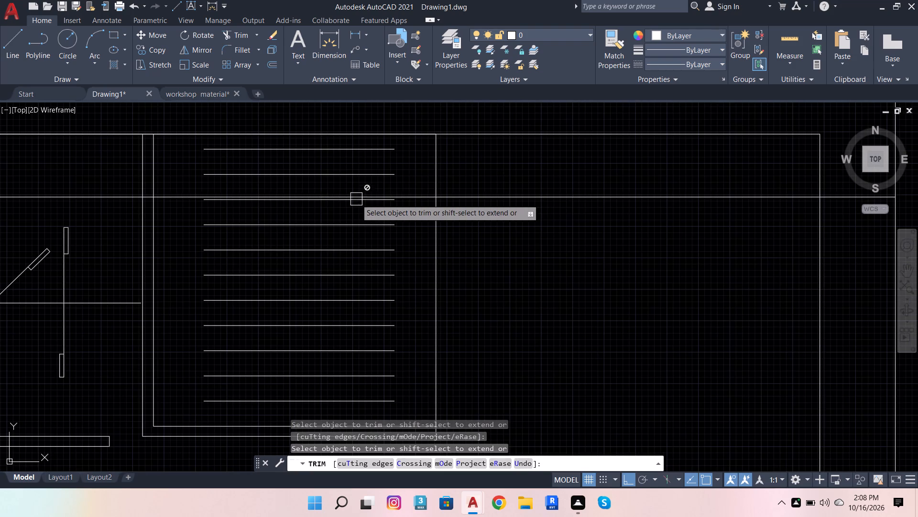
{"action": "left_click", "coordinate": [417, 199]}
{"action": "scroll", "coordinate": [471, 269], "scroll_direction": "down", "scroll_amount": 4}
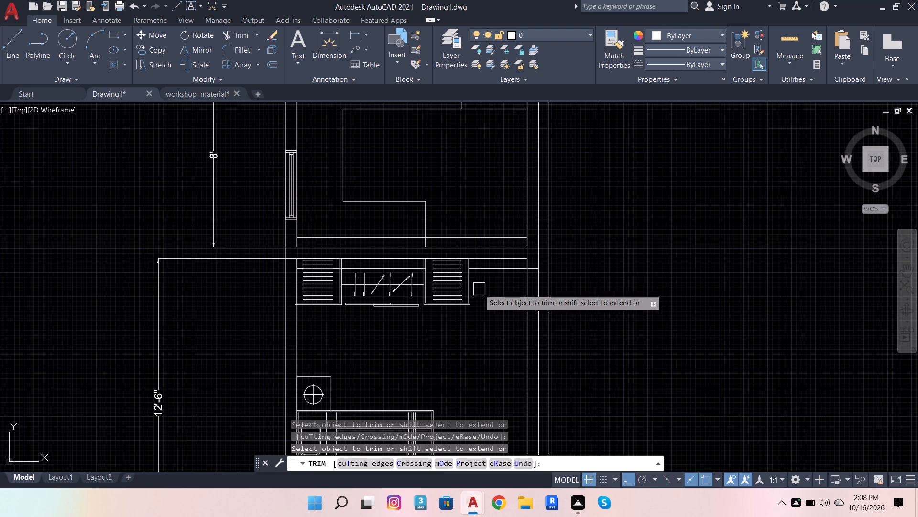
Extend the 8' room's offset line to the partition's hall-side face and trim its part inside the lower counter.
{"action": "left_click", "coordinate": [485, 235], "text": "shift"}
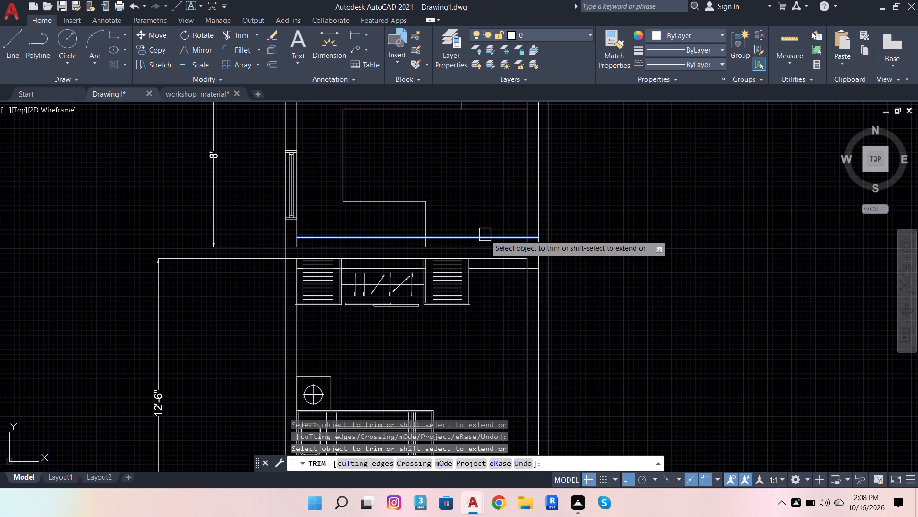
{"action": "left_click", "coordinate": [410, 230]}
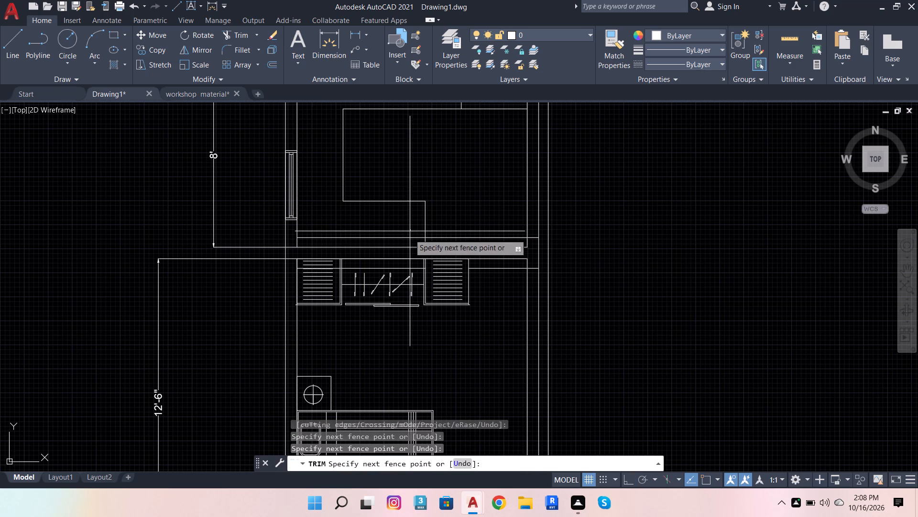
{"action": "left_click", "coordinate": [408, 240]}
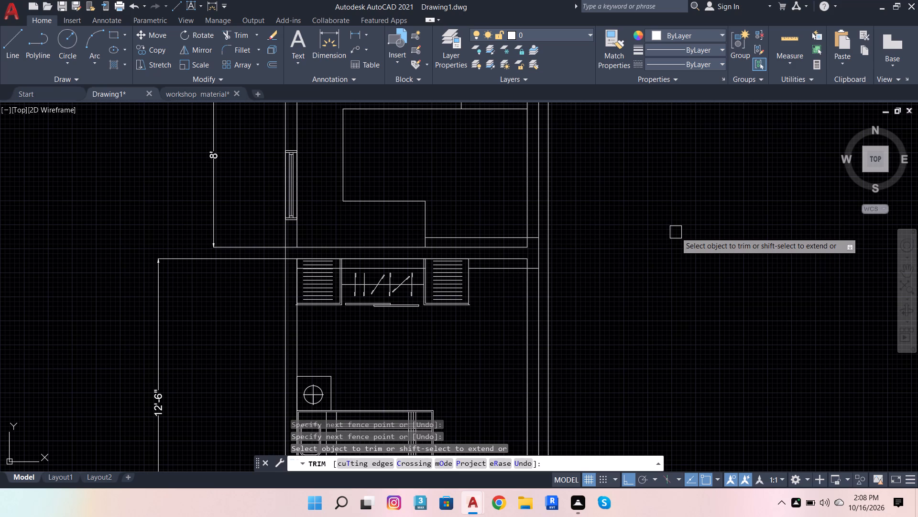
Extend the two offset lines beside the upper bedrooms' partition down across the wall below the bedrooms.
{"action": "scroll", "coordinate": [564, 286], "scroll_direction": "down", "scroll_amount": 2}
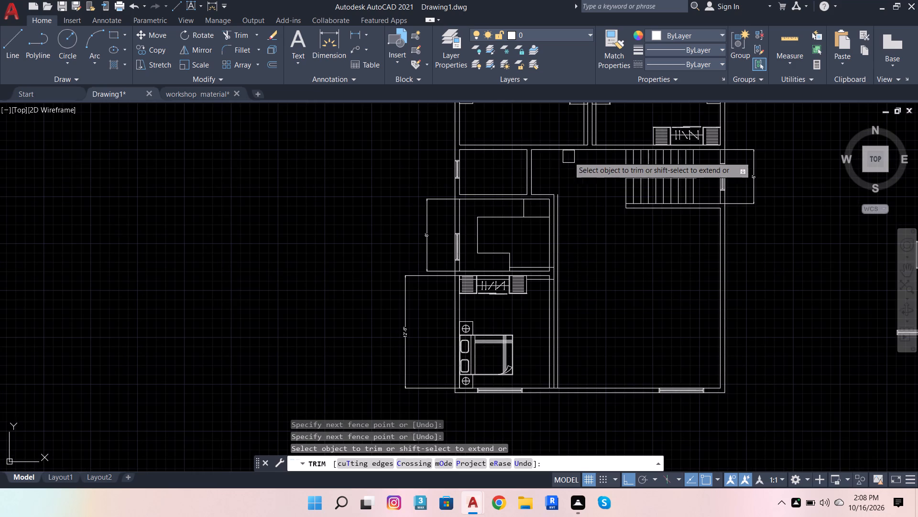
{"action": "scroll", "coordinate": [576, 135], "scroll_direction": "up", "scroll_amount": 1}
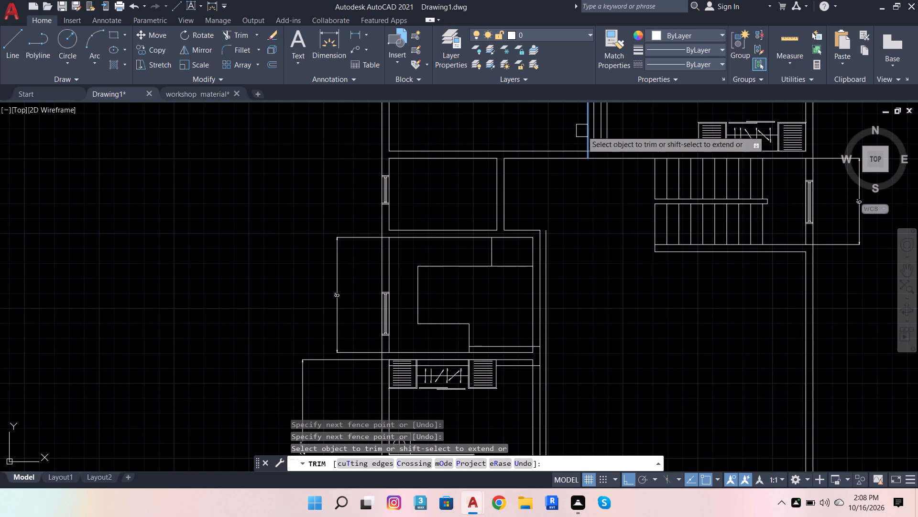
{"action": "left_click", "coordinate": [584, 129], "text": "shift"}
{"action": "left_click", "coordinate": [611, 124], "text": "shift"}
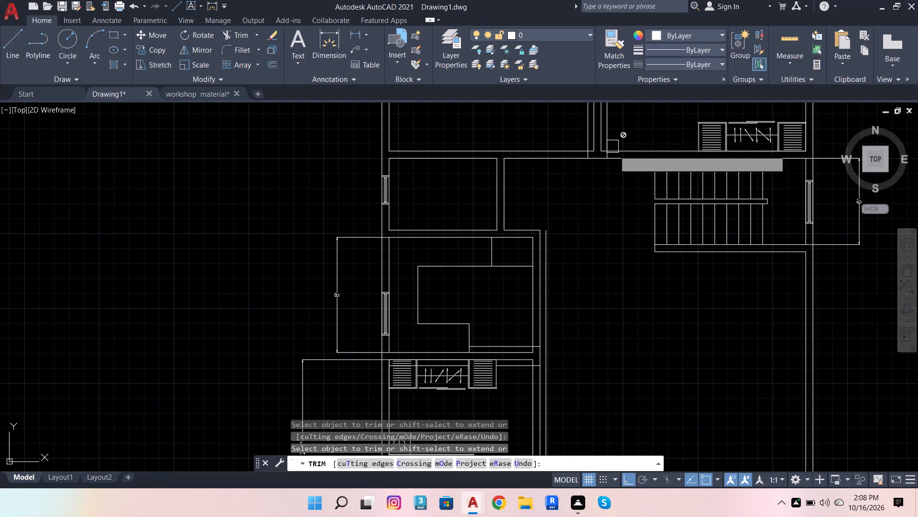
Extend the offset line beside the lower bedroom's partition down across the bottom exterior wall.
{"action": "scroll", "coordinate": [610, 209], "scroll_direction": "down", "scroll_amount": 2, "text": "shift"}
{"action": "scroll", "coordinate": [595, 347], "scroll_direction": "up", "scroll_amount": 4, "text": "shift"}
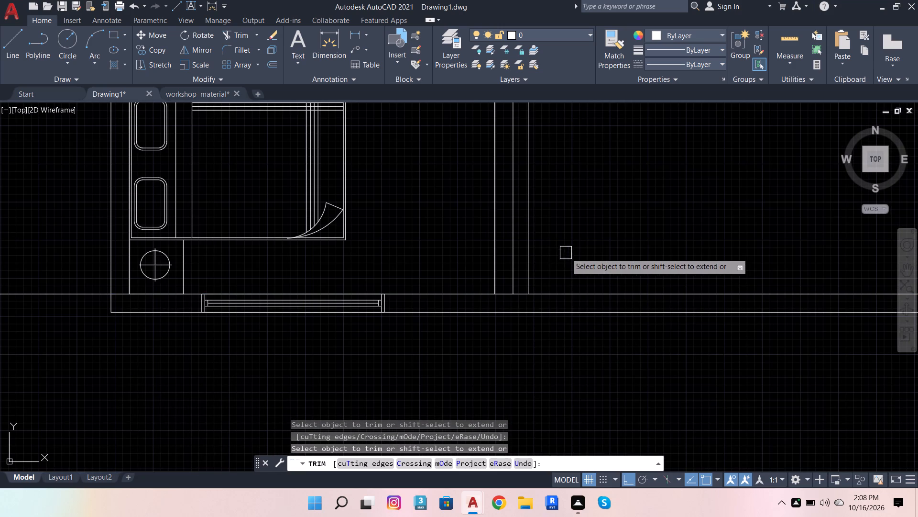
{"action": "left_click", "coordinate": [532, 271], "text": "shift"}
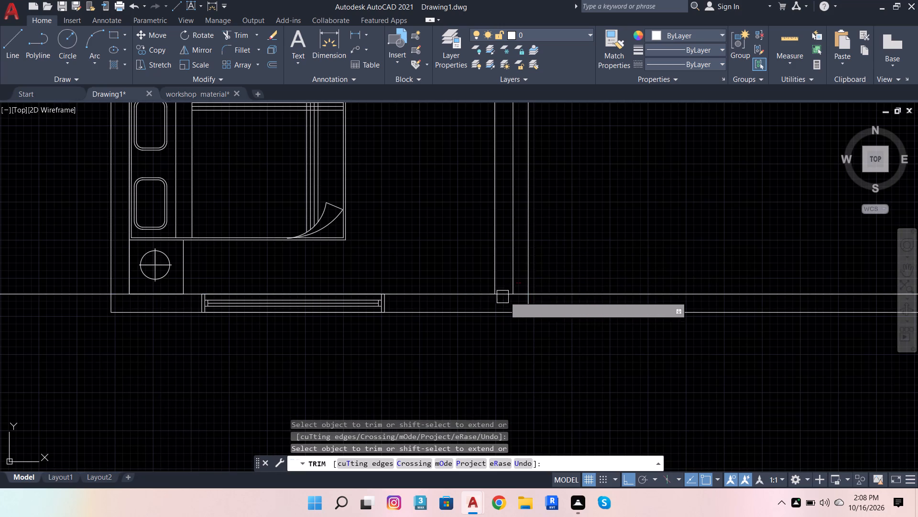
Trim the bottom exterior wall's inner line between the two faces of the lower bedroom's partition.
{"action": "scroll", "coordinate": [510, 294], "scroll_direction": "up", "scroll_amount": 3}
{"action": "left_click", "coordinate": [500, 295]}
{"action": "scroll", "coordinate": [500, 311], "scroll_direction": "down", "scroll_amount": 10}
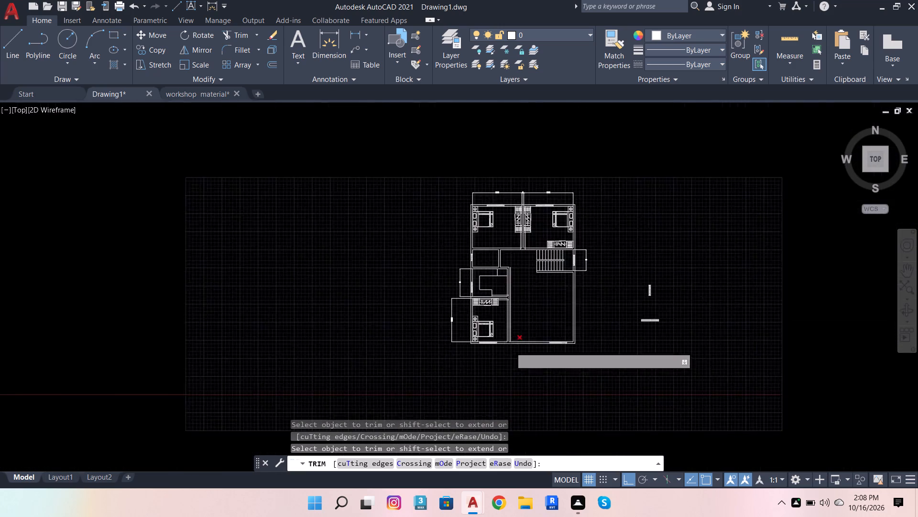
{"action": "scroll", "coordinate": [518, 279], "scroll_direction": "up", "scroll_amount": 4}
{"action": "scroll", "coordinate": [517, 292], "scroll_direction": "down", "scroll_amount": 3}
{"action": "scroll", "coordinate": [496, 228], "scroll_direction": "up", "scroll_amount": 3}
{"action": "key", "text": "Escape"}
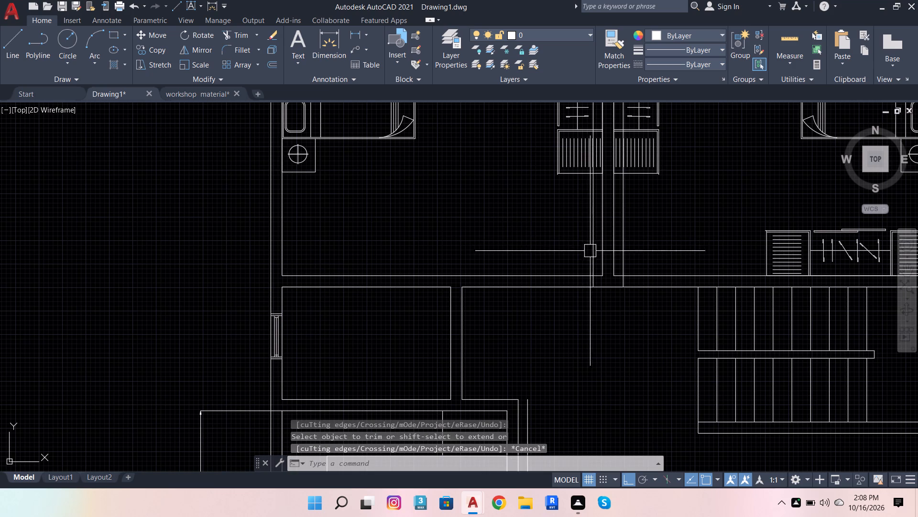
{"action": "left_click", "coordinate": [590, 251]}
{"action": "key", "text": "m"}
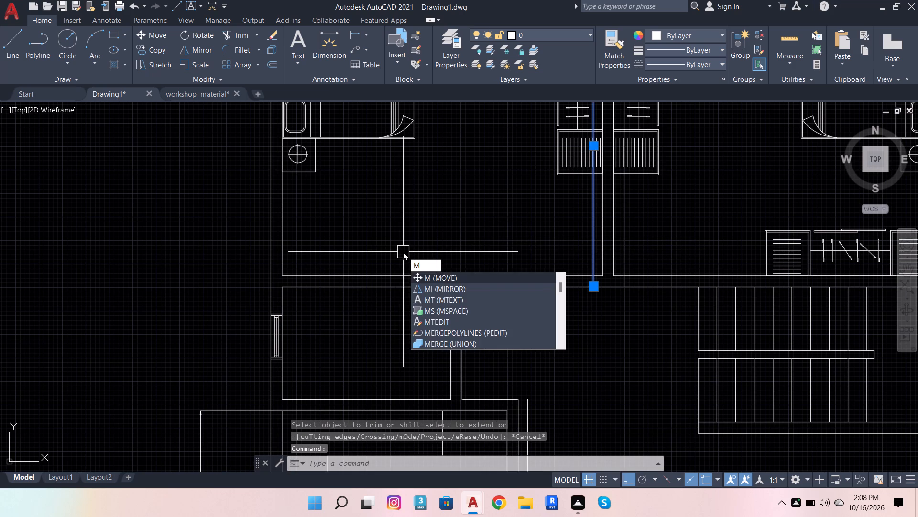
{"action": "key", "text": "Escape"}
Offset the two lines beside the upper bedrooms' partition 2'8" away from it, one into each bedroom.
{"action": "left_click", "coordinate": [592, 245]}
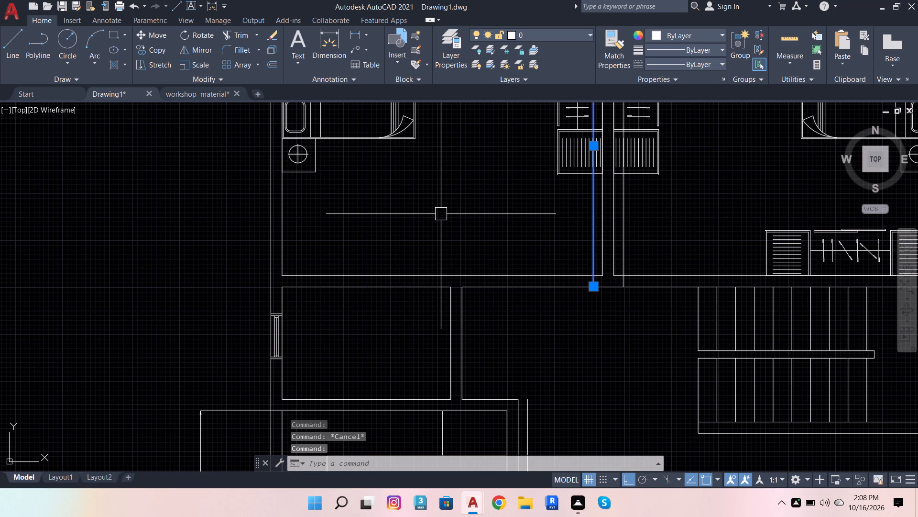
{"action": "key", "text": "o"}
{"action": "key", "text": "Return"}
{"action": "scroll", "coordinate": [565, 285], "scroll_direction": "up", "scroll_amount": 1}
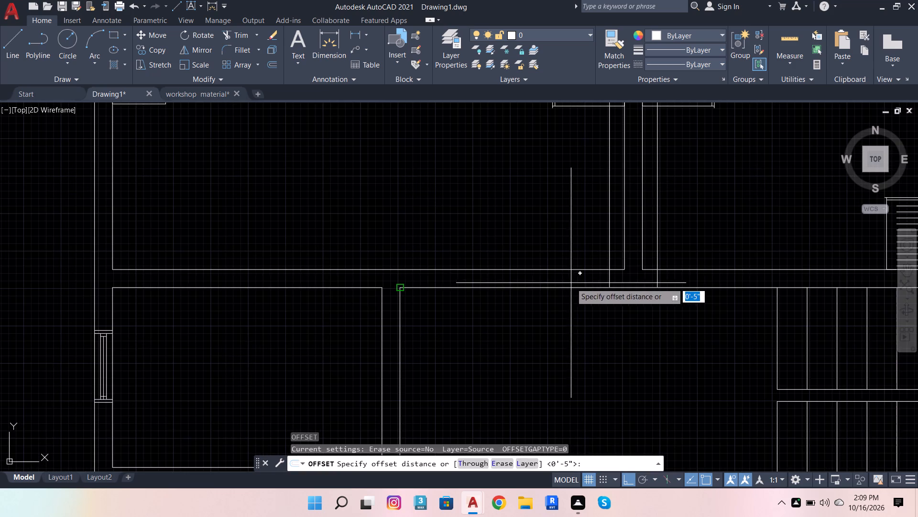
{"action": "left_click", "coordinate": [612, 289]}
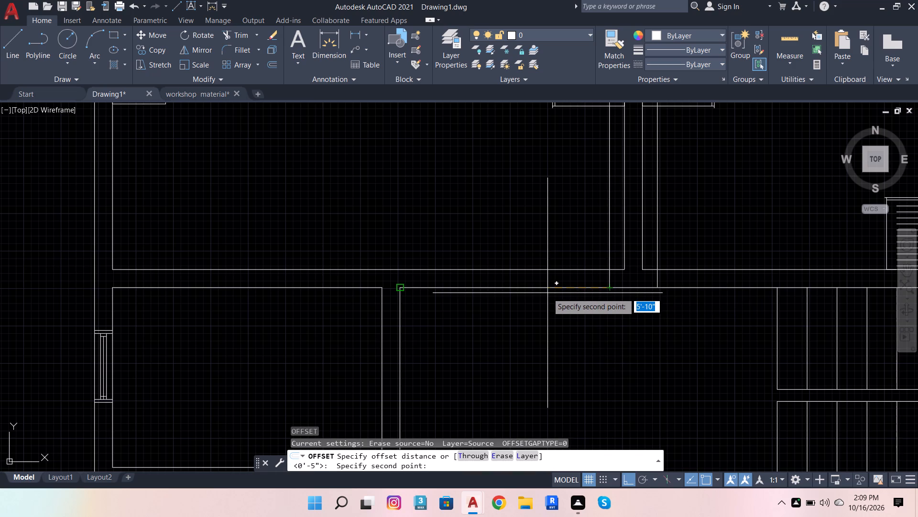
{"action": "type", "text": "2'8"}
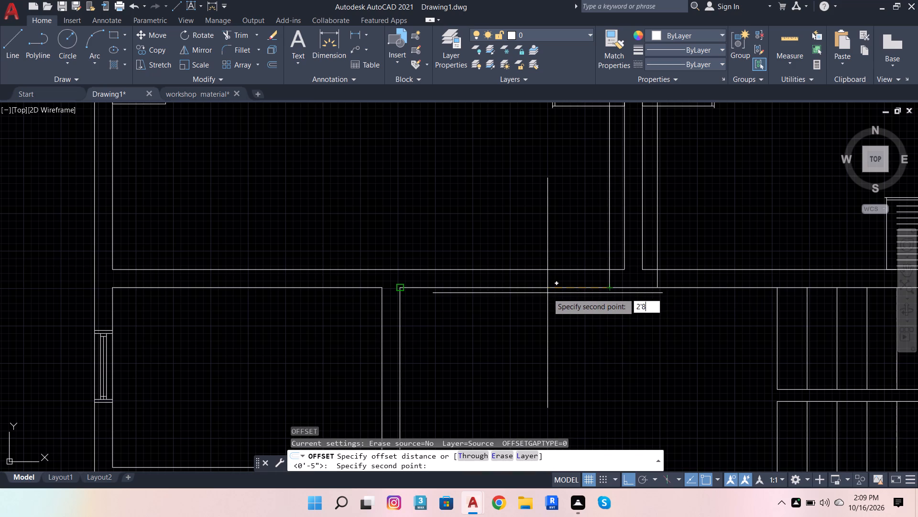
{"action": "key", "text": "Return"}
{"action": "left_click", "coordinate": [547, 293]}
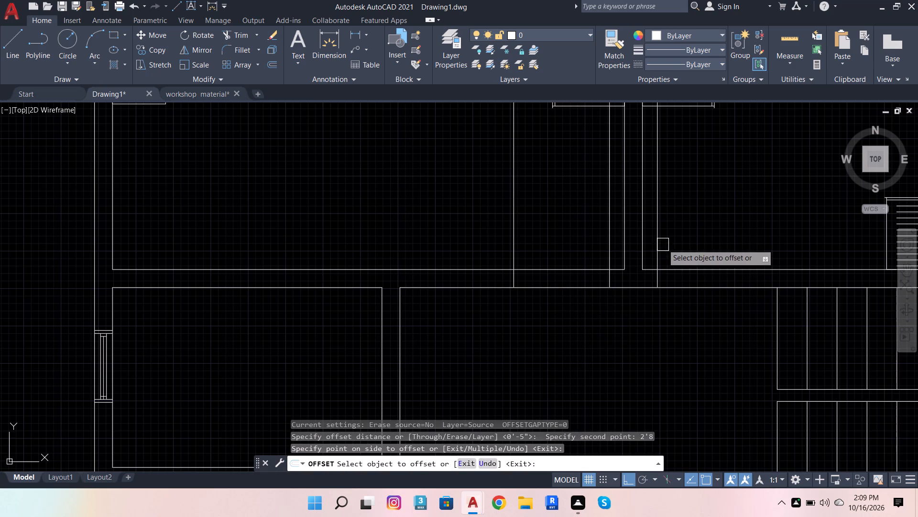
{"action": "left_click", "coordinate": [663, 244]}
{"action": "left_click", "coordinate": [776, 235]}
Offset the 8' room's 5" line 2'8" upward and the lower bedroom's 5" line 2'8" downward.
{"action": "scroll", "coordinate": [650, 268], "scroll_direction": "down", "scroll_amount": 4}
{"action": "scroll", "coordinate": [563, 329], "scroll_direction": "up", "scroll_amount": 4}
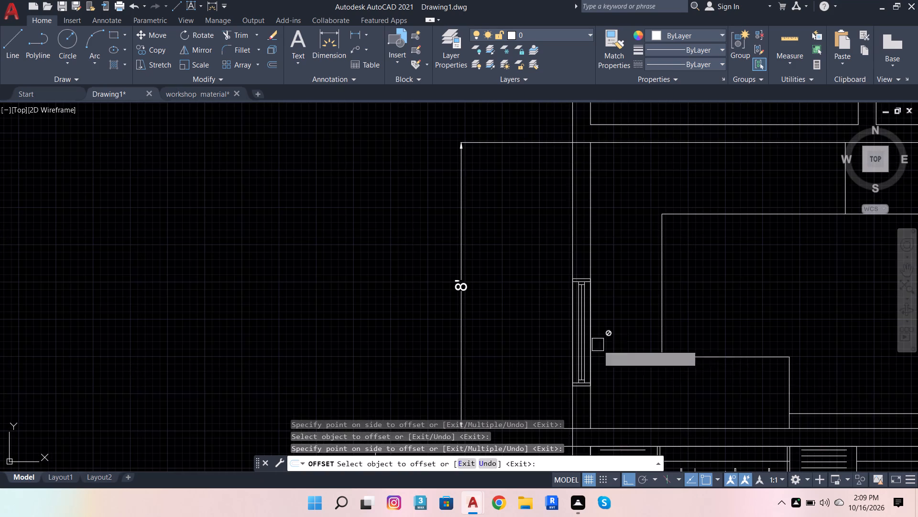
{"action": "scroll", "coordinate": [589, 310], "scroll_direction": "down", "scroll_amount": 2}
{"action": "scroll", "coordinate": [724, 354], "scroll_direction": "up", "scroll_amount": 2}
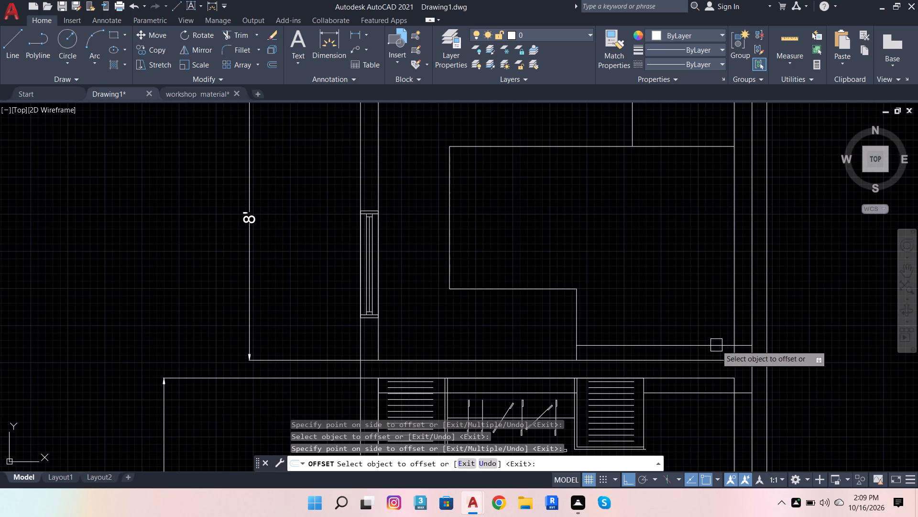
{"action": "left_click", "coordinate": [716, 345]}
{"action": "left_click", "coordinate": [675, 284]}
{"action": "scroll", "coordinate": [668, 290], "scroll_direction": "down", "scroll_amount": 1}
{"action": "scroll", "coordinate": [672, 359], "scroll_direction": "up", "scroll_amount": 2}
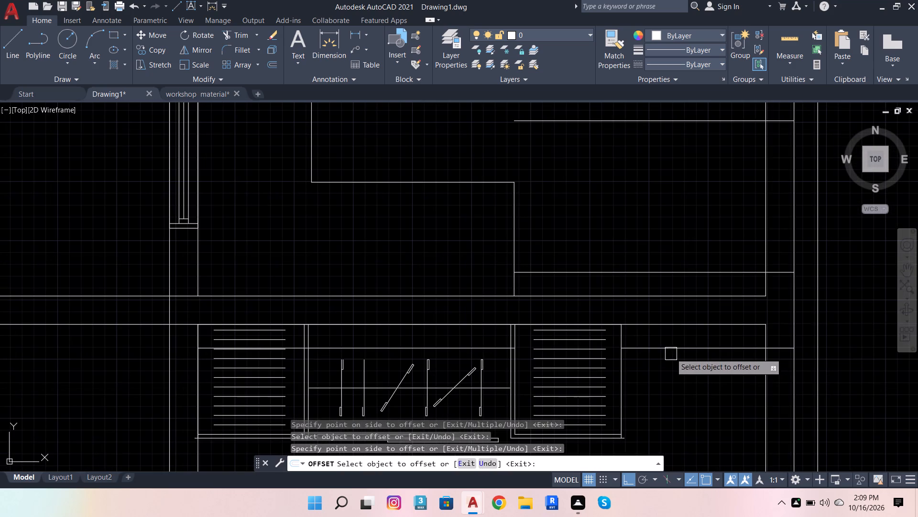
{"action": "left_click_drag", "start_coordinate": [671, 352], "coordinate": [674, 395]}
{"action": "left_click", "coordinate": [672, 405]}
Offset the hall line beside the lower bedroom's partition 2'8" into the hall.
{"action": "scroll", "coordinate": [669, 289], "scroll_direction": "down", "scroll_amount": 2}
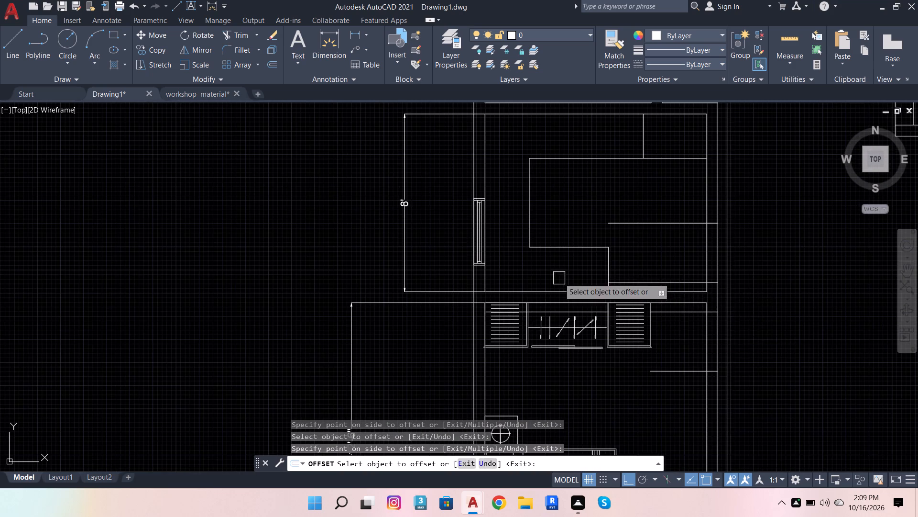
{"action": "scroll", "coordinate": [525, 267], "scroll_direction": "down", "scroll_amount": 3}
{"action": "scroll", "coordinate": [594, 339], "scroll_direction": "up", "scroll_amount": 2}
{"action": "left_click", "coordinate": [548, 315]}
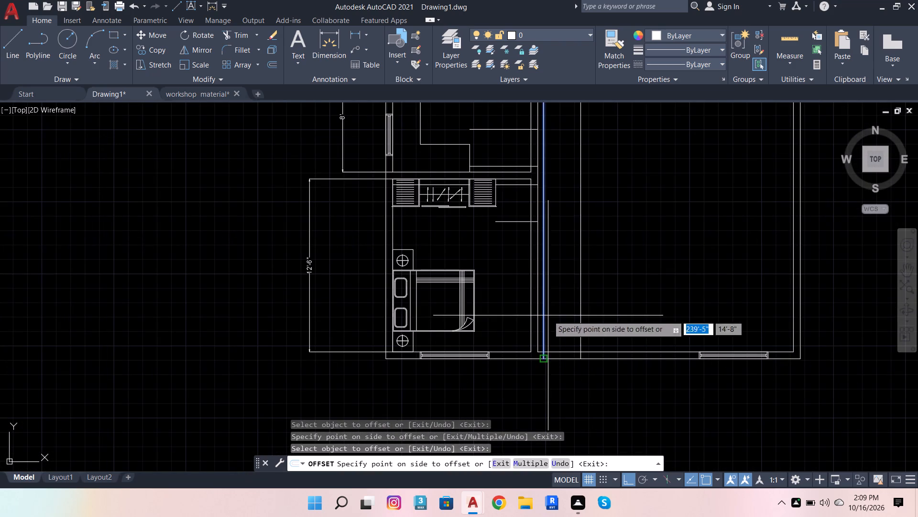
{"action": "left_click", "coordinate": [622, 315]}
{"action": "key", "text": "Escape"}
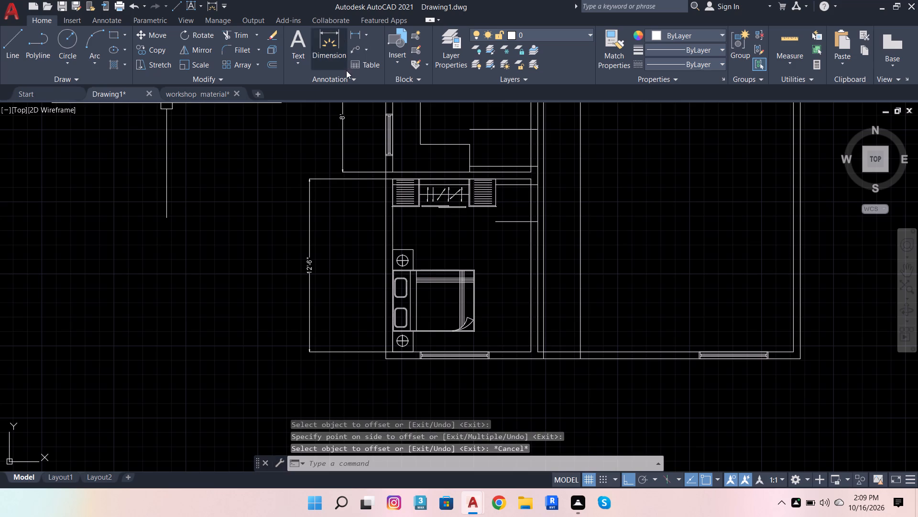
Trim the partition faces between the lower bedroom's two offset lines and remove the lower line's part inside the room.
{"action": "left_click", "coordinate": [241, 32]}
{"action": "left_click", "coordinate": [250, 36]}
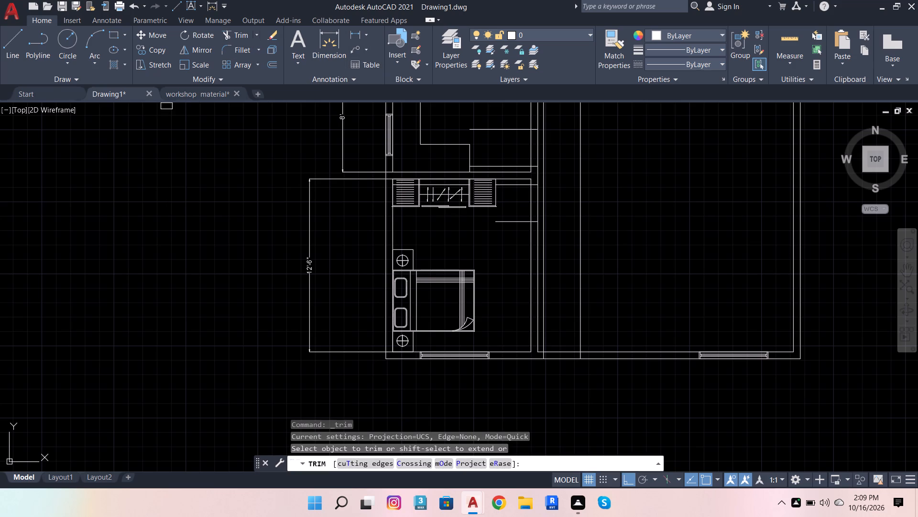
{"action": "scroll", "coordinate": [499, 209], "scroll_direction": "up", "scroll_amount": 2}
{"action": "left_click", "coordinate": [560, 201]}
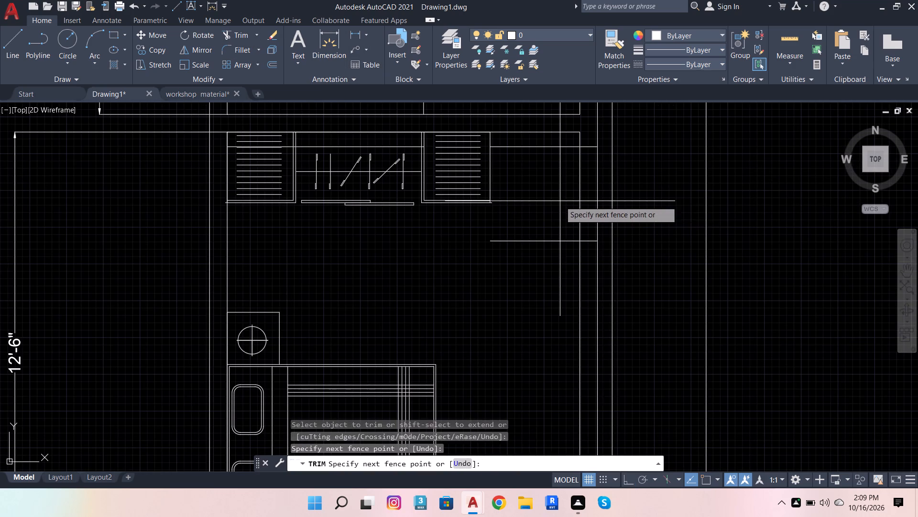
{"action": "left_click", "coordinate": [599, 194]}
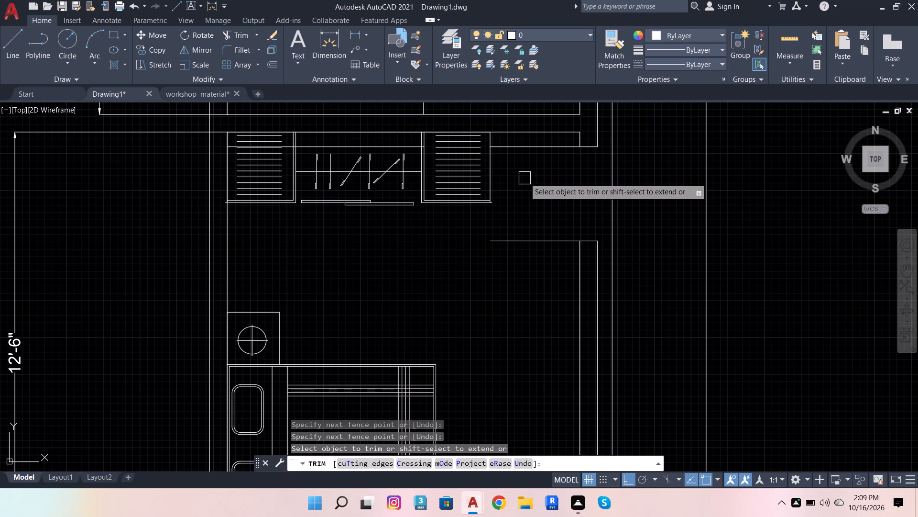
{"action": "left_click", "coordinate": [515, 239]}
Cut the 8' room's door opening by trimming both offset lines inside the room and the partition faces between them.
{"action": "scroll", "coordinate": [522, 310], "scroll_direction": "down", "scroll_amount": 2}
{"action": "scroll", "coordinate": [518, 214], "scroll_direction": "up", "scroll_amount": 2}
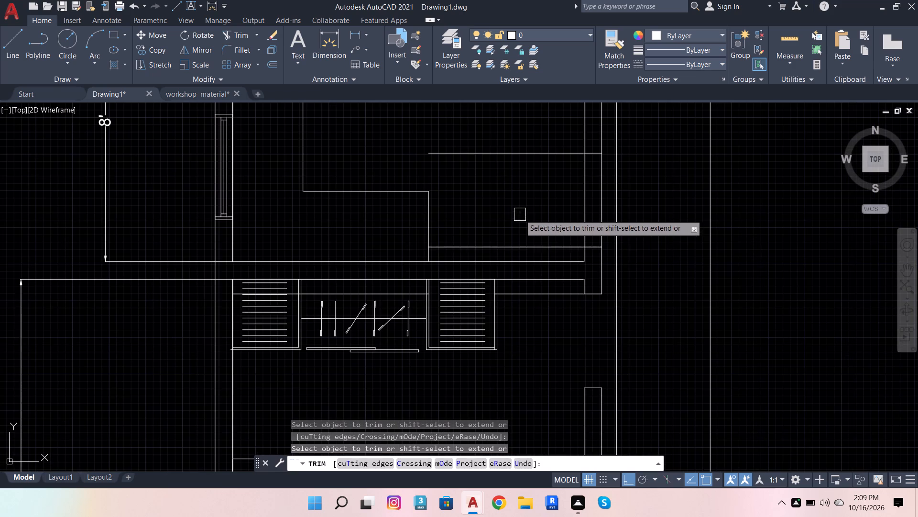
{"action": "left_click", "coordinate": [533, 241]}
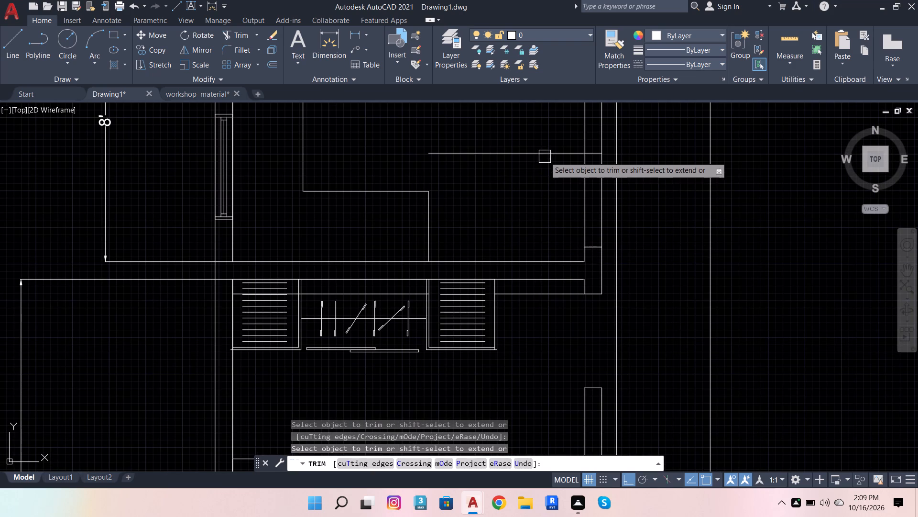
{"action": "left_click", "coordinate": [545, 156]}
{"action": "left_click", "coordinate": [547, 181]}
{"action": "scroll", "coordinate": [607, 190], "scroll_direction": "up", "scroll_amount": 1}
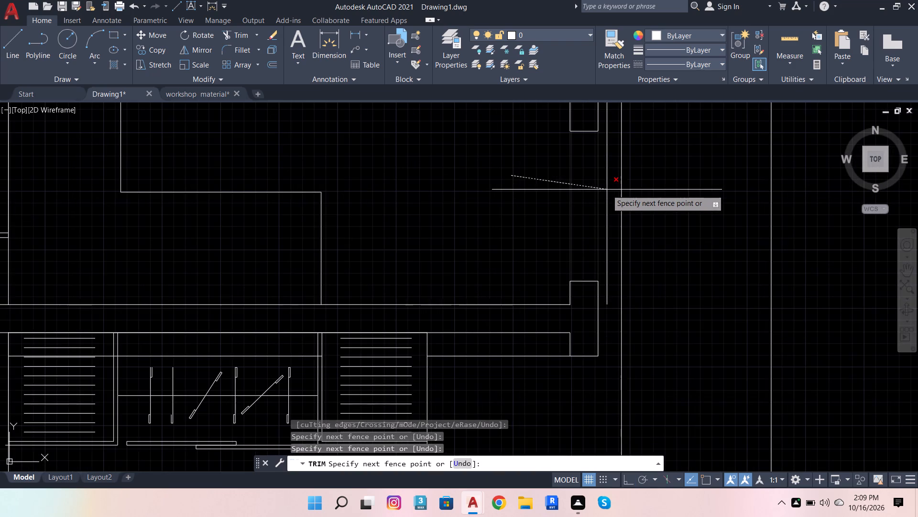
{"action": "left_click", "coordinate": [607, 190]}
Cut the upper-left bedroom's door opening by trimming both offset lines above the wall and the wall lines between them.
{"action": "scroll", "coordinate": [531, 259], "scroll_direction": "down", "scroll_amount": 4}
{"action": "scroll", "coordinate": [552, 134], "scroll_direction": "up", "scroll_amount": 3}
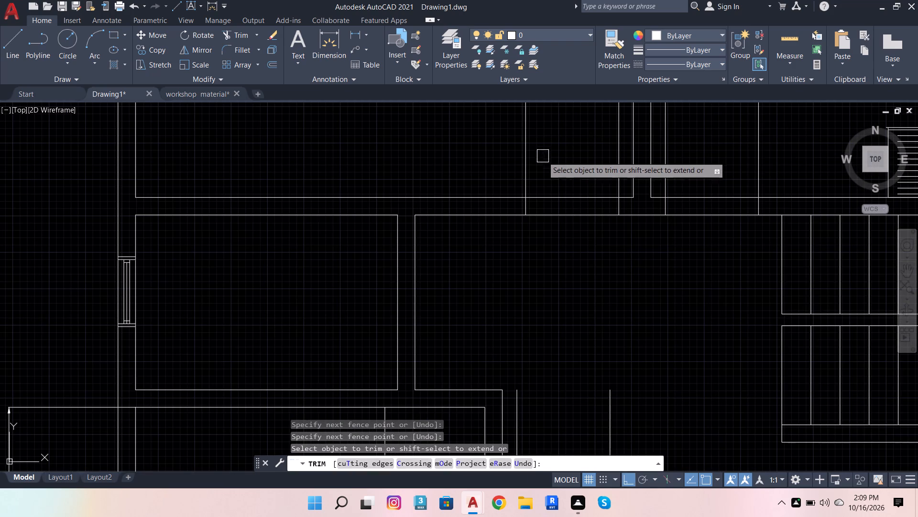
{"action": "left_click", "coordinate": [531, 176]}
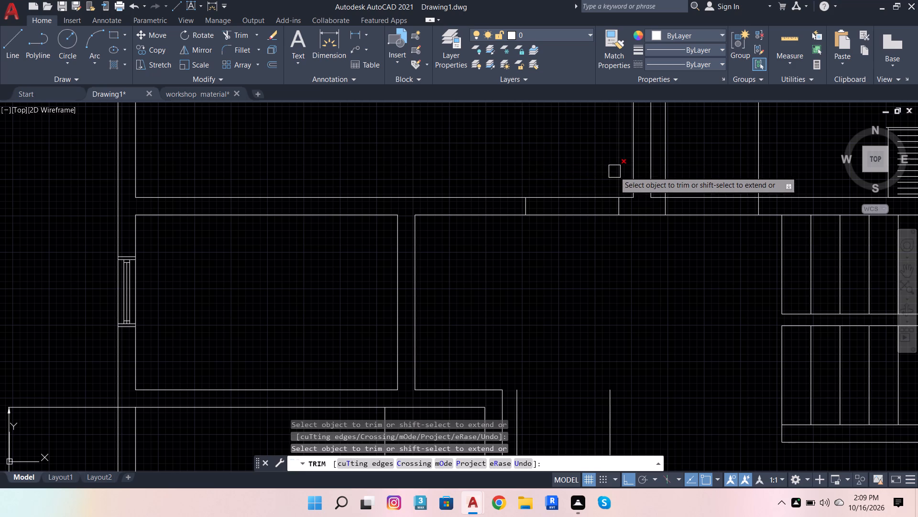
{"action": "left_click", "coordinate": [616, 173]}
{"action": "left_click", "coordinate": [590, 172]}
{"action": "left_click", "coordinate": [590, 259]}
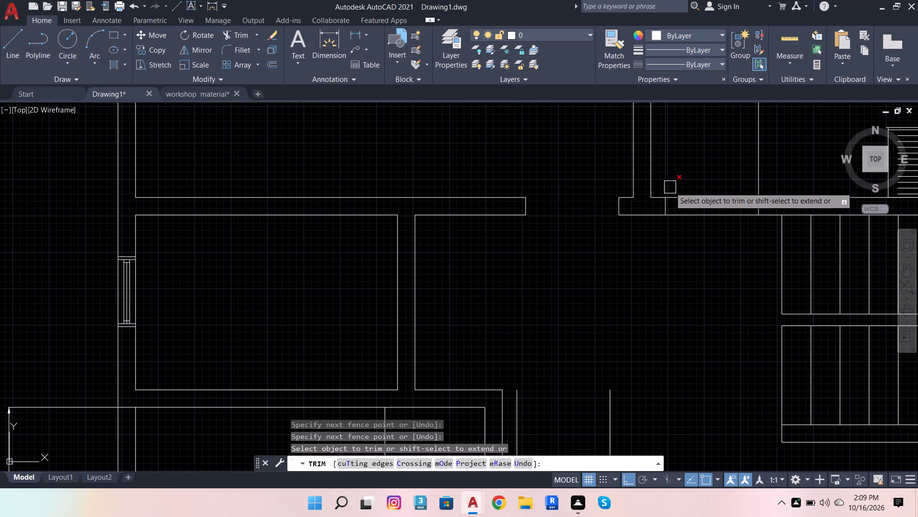
Cut the upper-right bedroom's door opening by trimming both offset lines above the wall and the wall lines between them.
{"action": "left_click", "coordinate": [670, 186]}
{"action": "left_click", "coordinate": [756, 185]}
{"action": "left_click", "coordinate": [722, 181]}
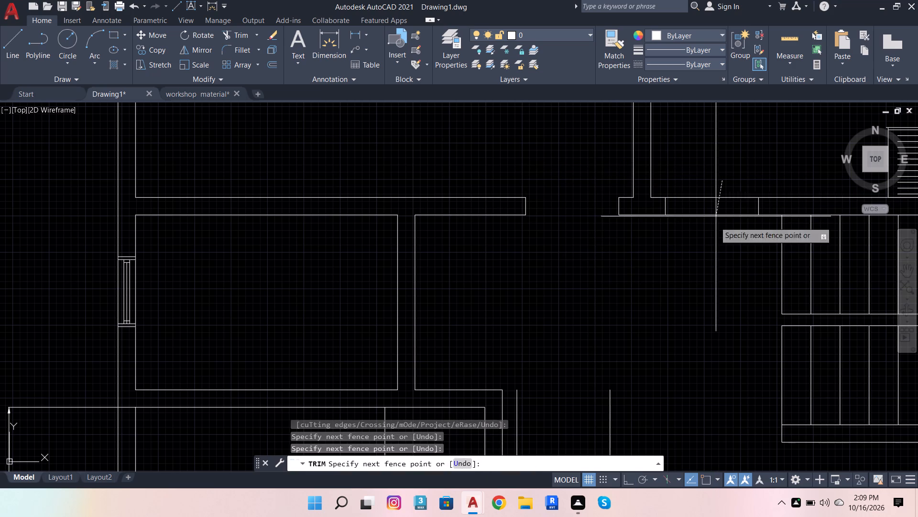
{"action": "left_click", "coordinate": [715, 252]}
Cut the hall's entrance opening in the bottom exterior wall by trimming both offset lines above it and the wall lines between them.
{"action": "scroll", "coordinate": [700, 161], "scroll_direction": "down", "scroll_amount": 5}
{"action": "scroll", "coordinate": [683, 315], "scroll_direction": "up", "scroll_amount": 4}
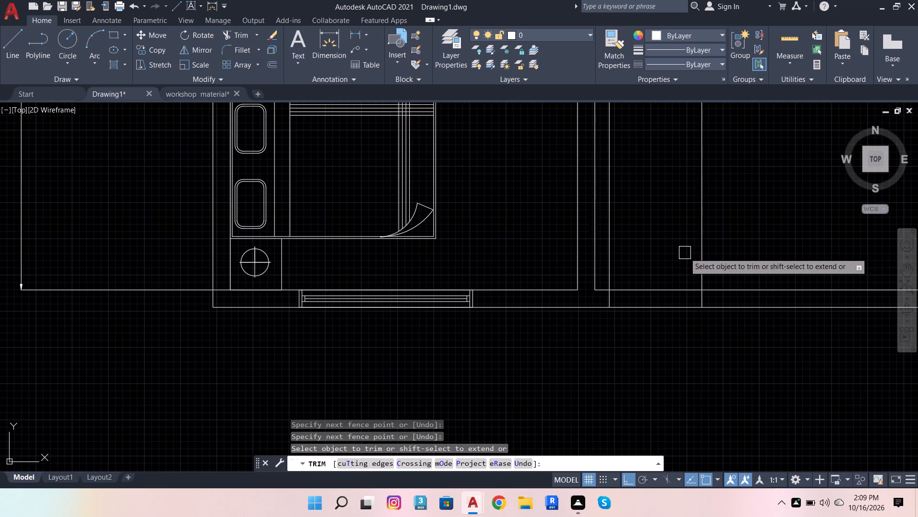
{"action": "left_click", "coordinate": [699, 259]}
{"action": "left_click", "coordinate": [610, 270]}
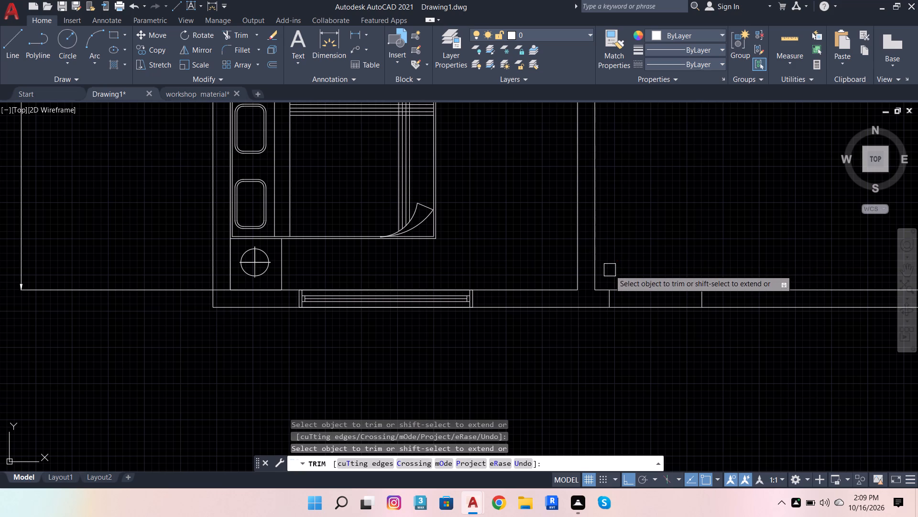
{"action": "left_click", "coordinate": [643, 254]}
{"action": "left_click", "coordinate": [657, 378]}
{"action": "scroll", "coordinate": [639, 343], "scroll_direction": "down", "scroll_amount": 4}
{"action": "scroll", "coordinate": [659, 273], "scroll_direction": "up", "scroll_amount": 3}
{"action": "key", "text": "Escape"}
{"action": "key", "text": "Escape"}
{"action": "key", "text": "Escape"}
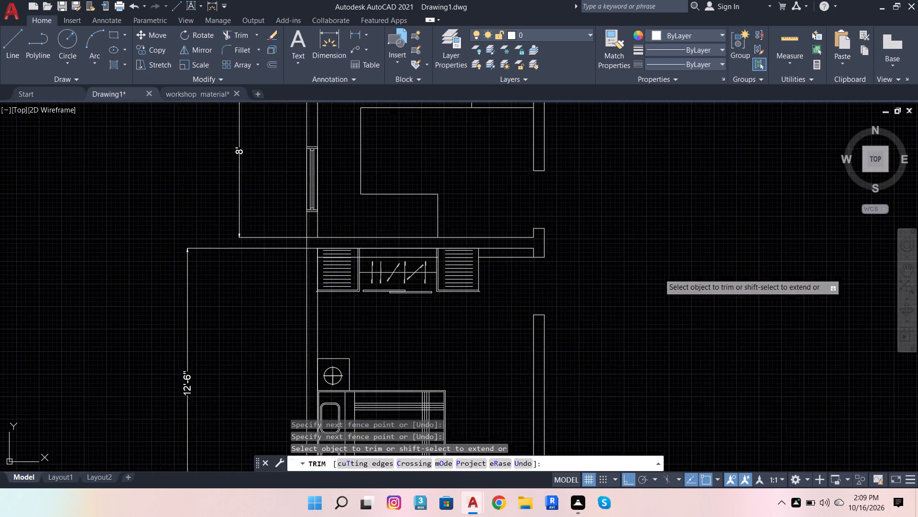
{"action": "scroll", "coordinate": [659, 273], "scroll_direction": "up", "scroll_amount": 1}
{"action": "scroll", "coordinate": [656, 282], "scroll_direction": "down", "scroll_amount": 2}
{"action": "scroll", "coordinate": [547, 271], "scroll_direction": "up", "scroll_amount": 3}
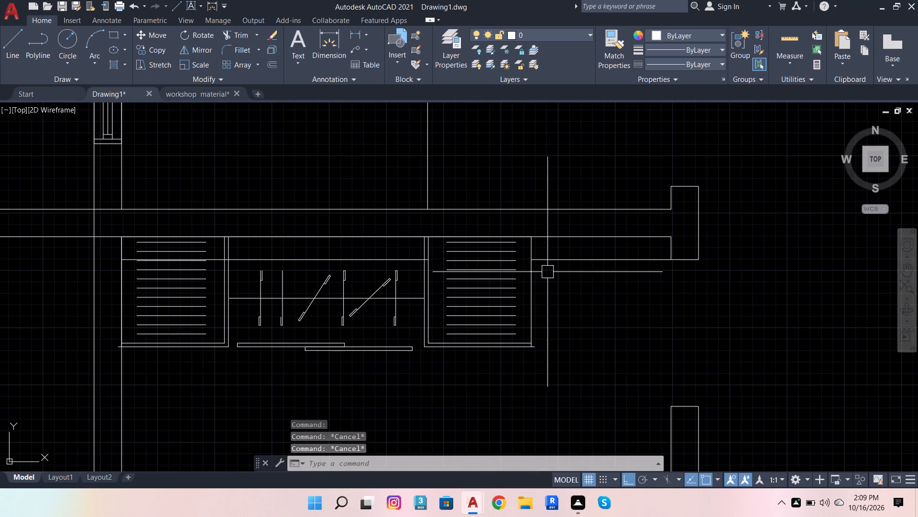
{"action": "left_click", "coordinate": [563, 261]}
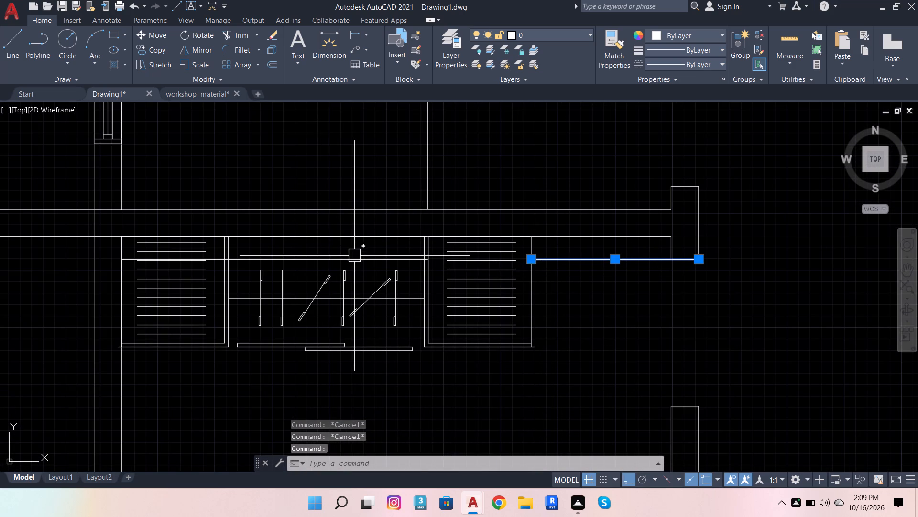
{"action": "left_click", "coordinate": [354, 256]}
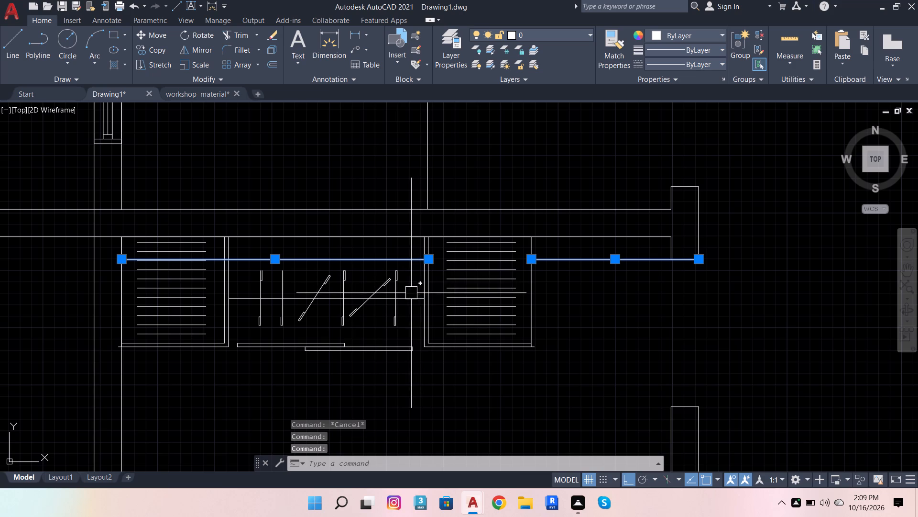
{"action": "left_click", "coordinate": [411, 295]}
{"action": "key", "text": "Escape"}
Erase the two leftover 5" offset line segments across the lower bedroom's wardrobe and beside it.
{"action": "left_click", "coordinate": [403, 259]}
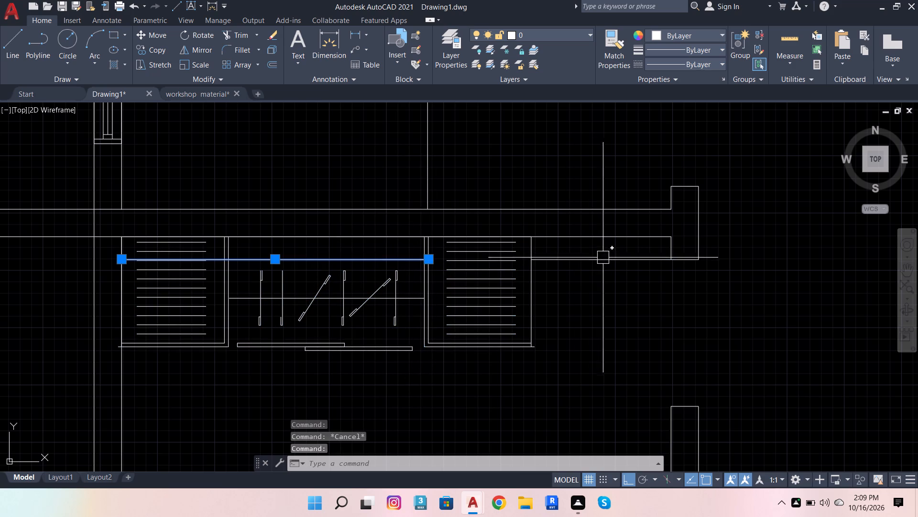
{"action": "left_click", "coordinate": [604, 260]}
{"action": "scroll", "coordinate": [569, 353], "scroll_direction": "down", "scroll_amount": 4}
{"action": "scroll", "coordinate": [623, 191], "scroll_direction": "up", "scroll_amount": 2}
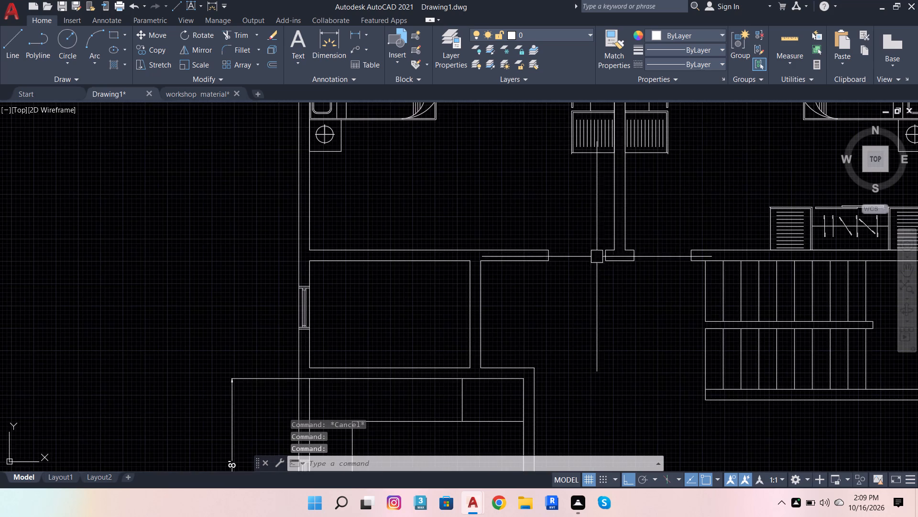
{"action": "scroll", "coordinate": [597, 275], "scroll_direction": "down", "scroll_amount": 1}
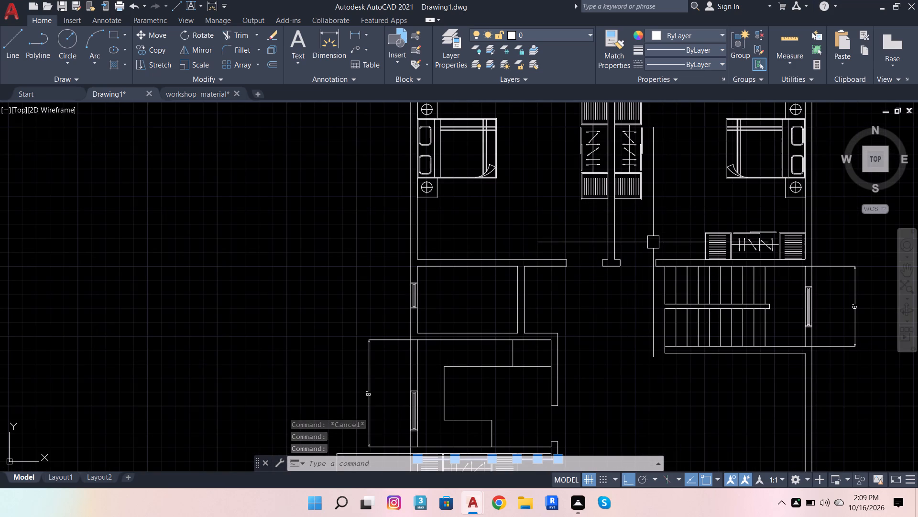
{"action": "key", "text": "shift+Delete"}
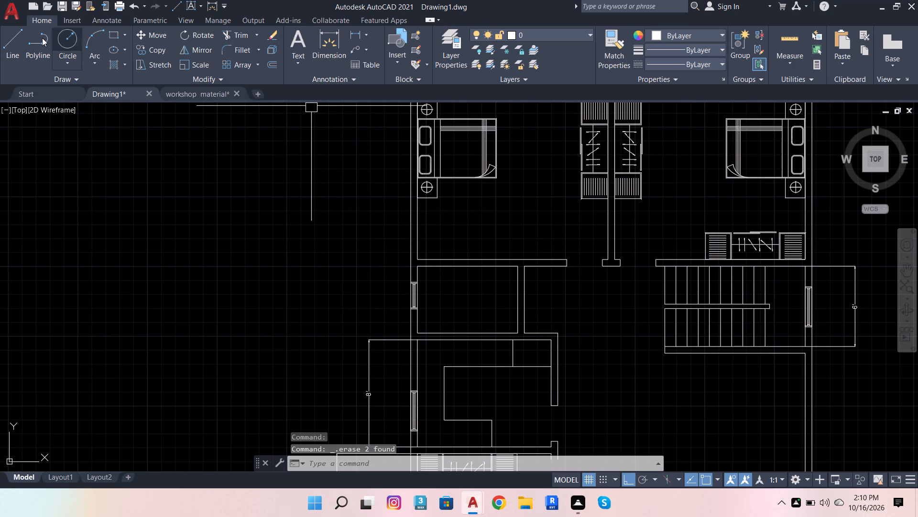
Draw a 2'8" vertical door-leaf line up from the hall-side corner of the upper-left bedroom's jamb beside the partition.
{"action": "left_click", "coordinate": [26, 45]}
{"action": "left_click", "coordinate": [10, 41]}
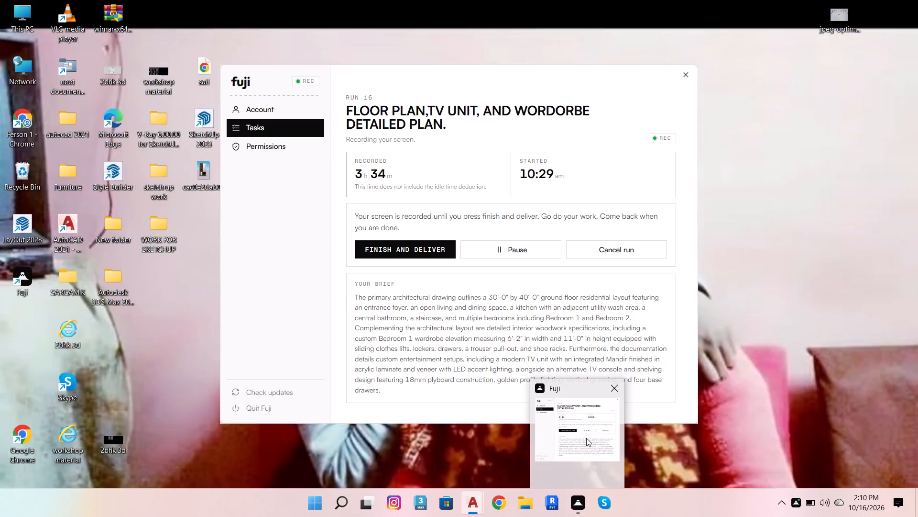
{"action": "scroll", "coordinate": [643, 273], "scroll_direction": "up", "scroll_amount": 1}
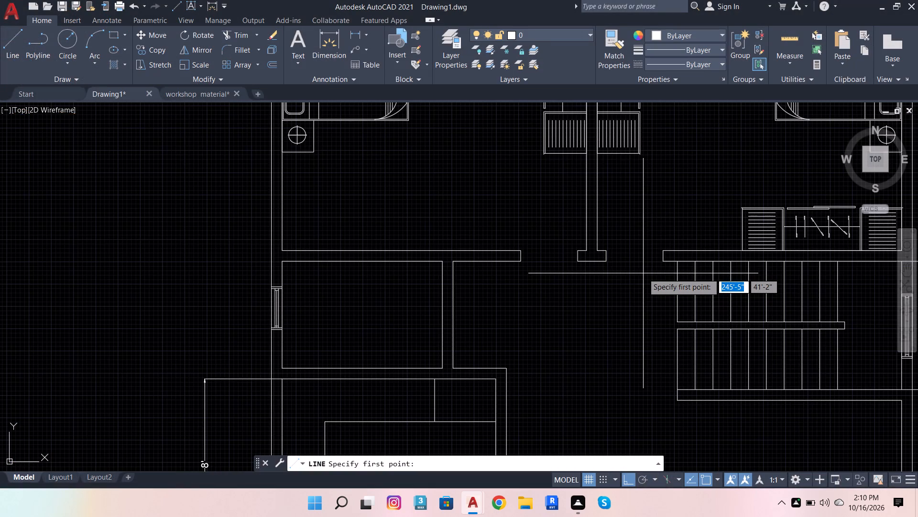
{"action": "scroll", "coordinate": [539, 269], "scroll_direction": "up", "scroll_amount": 2}
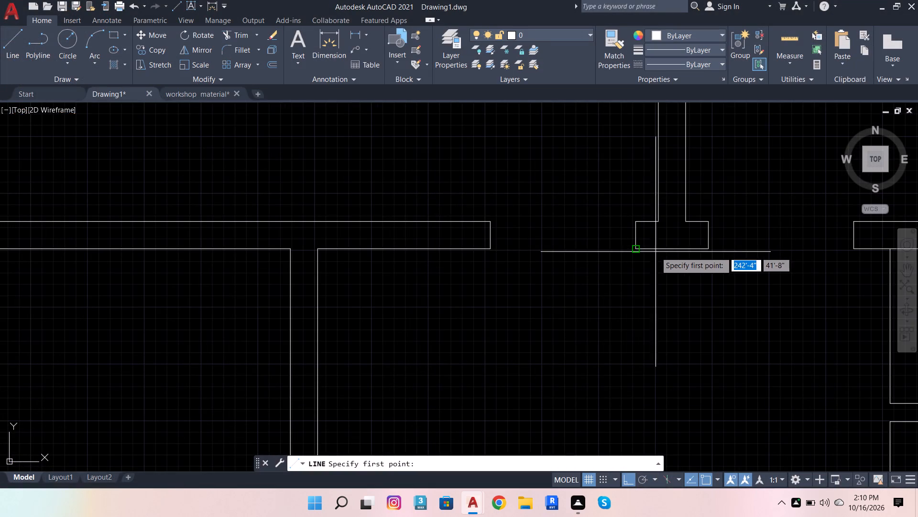
{"action": "left_click", "coordinate": [638, 247]}
{"action": "scroll", "coordinate": [620, 237], "scroll_direction": "down", "scroll_amount": 3}
{"action": "scroll", "coordinate": [613, 209], "scroll_direction": "up", "scroll_amount": 4}
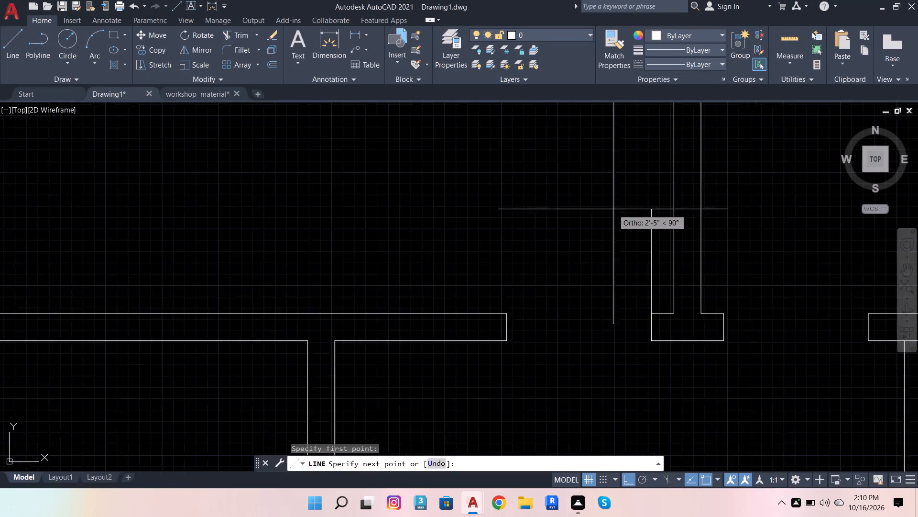
{"action": "type", "text": "2'8"}
{"action": "key", "text": "Return"}
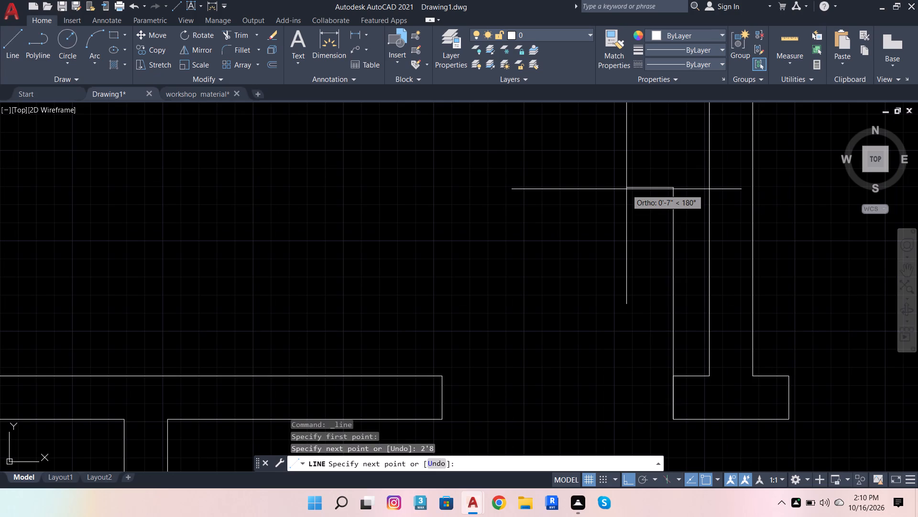
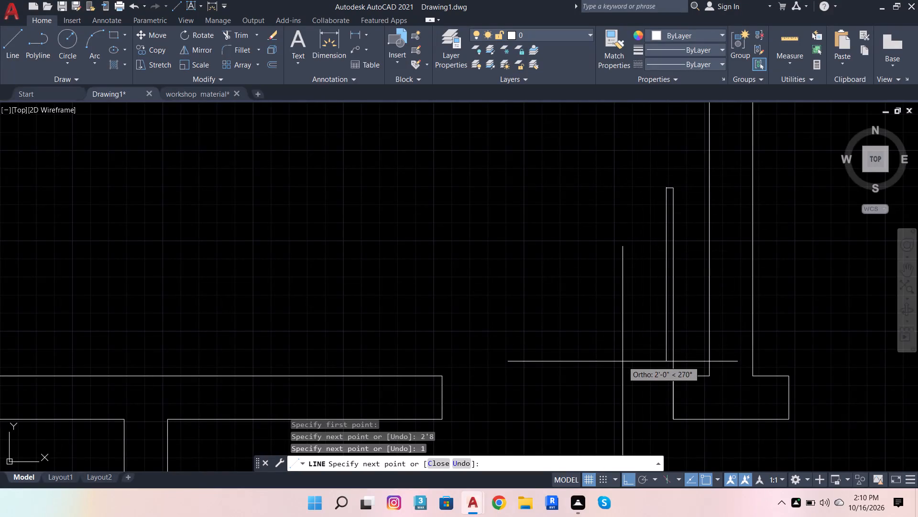
Finish the narrow door leaf outline with a 2'8" line straight down to the wall base.
{"action": "type", "text": "2'"}
{"action": "key", "text": "8"}
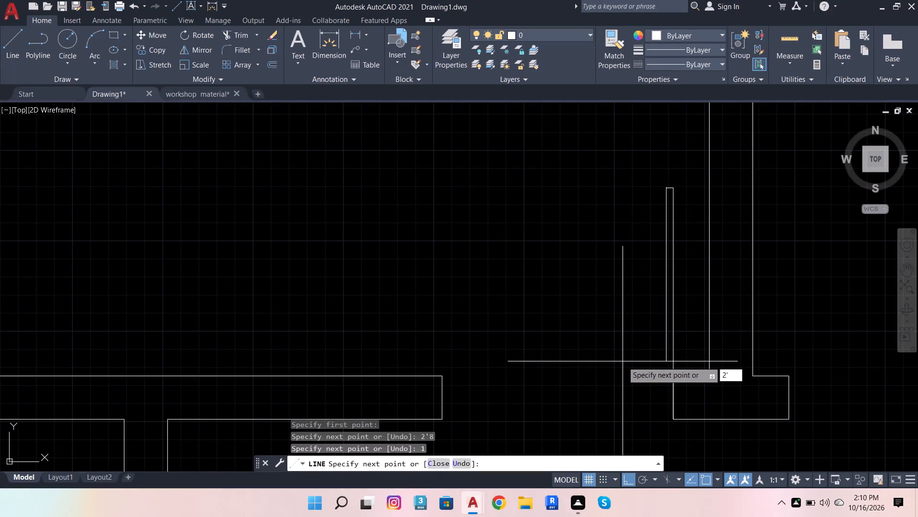
{"action": "key", "text": "Return"}
{"action": "key", "text": "space"}
Draw a threshold line across the doorway from the wall corner beside the leaf to the opposite jamb's lower corner.
{"action": "key", "text": "space"}
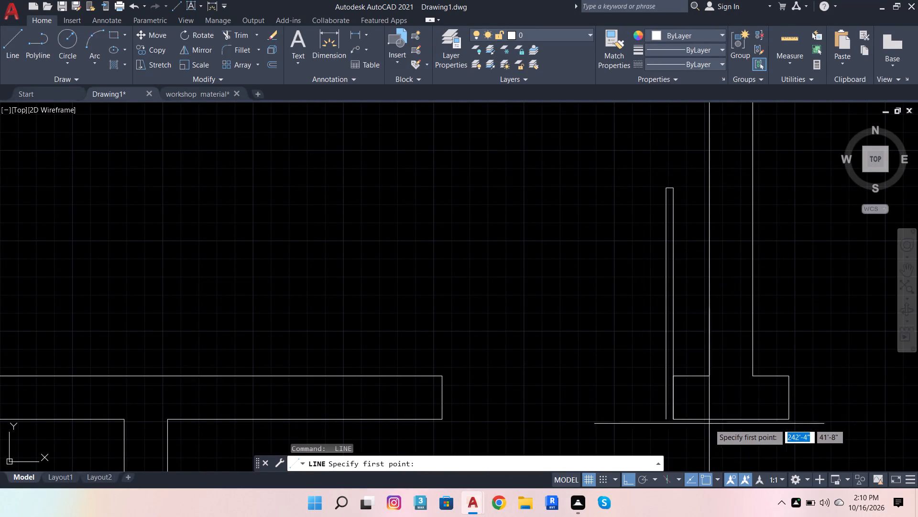
{"action": "left_click", "coordinate": [672, 415]}
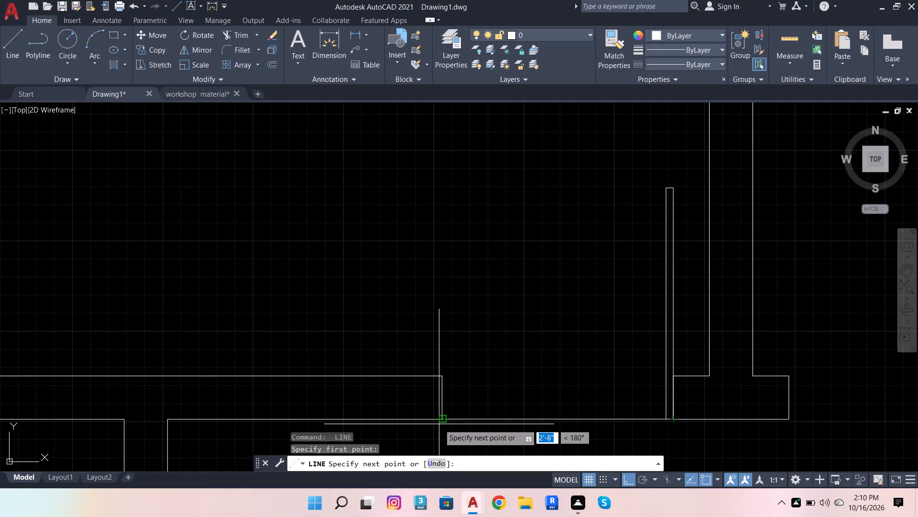
{"action": "left_click", "coordinate": [442, 422]}
{"action": "key", "text": "space"}
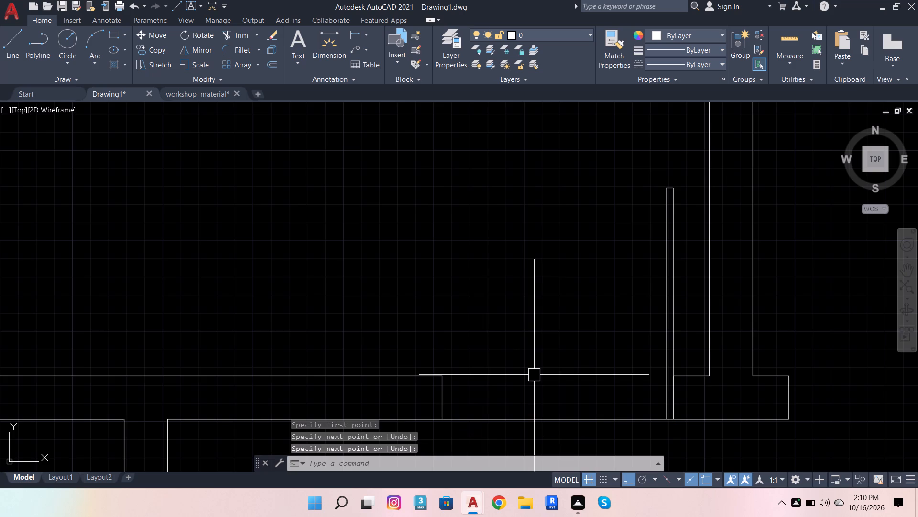
Draw a three-point swing arc from the leaf's top through the opposite jamb's lower corner, ending about 1'4" below it.
{"action": "scroll", "coordinate": [541, 371], "scroll_direction": "down", "scroll_amount": 2}
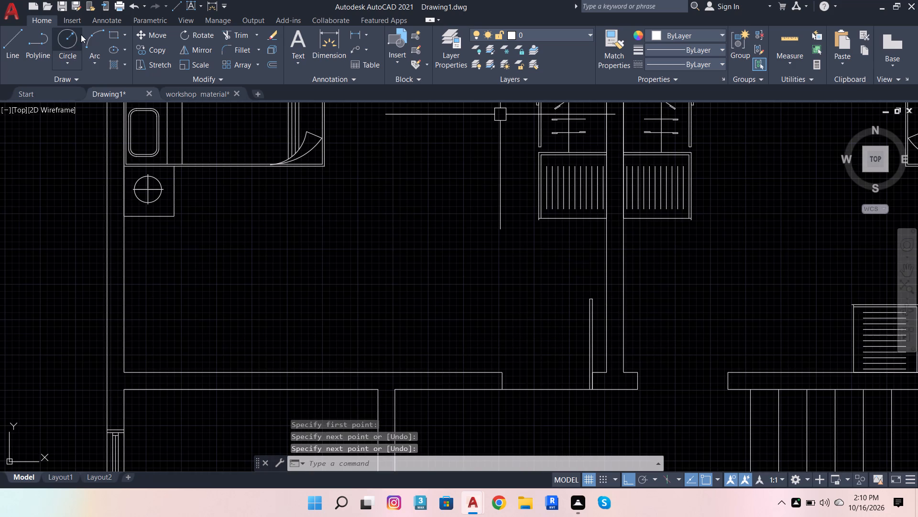
{"action": "left_click", "coordinate": [87, 35]}
{"action": "scroll", "coordinate": [586, 329], "scroll_direction": "up", "scroll_amount": 1}
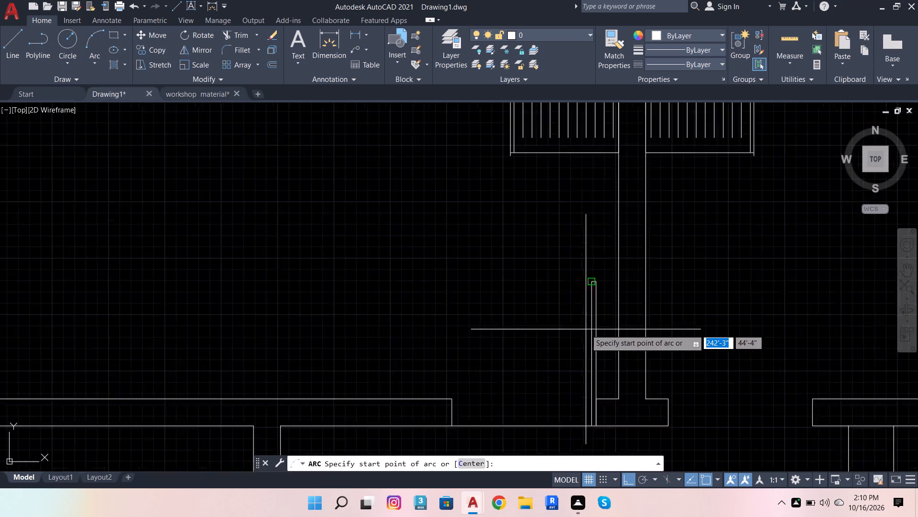
{"action": "scroll", "coordinate": [586, 329], "scroll_direction": "up", "scroll_amount": 1}
{"action": "left_click", "coordinate": [594, 255]}
{"action": "scroll", "coordinate": [613, 243], "scroll_direction": "down", "scroll_amount": 4}
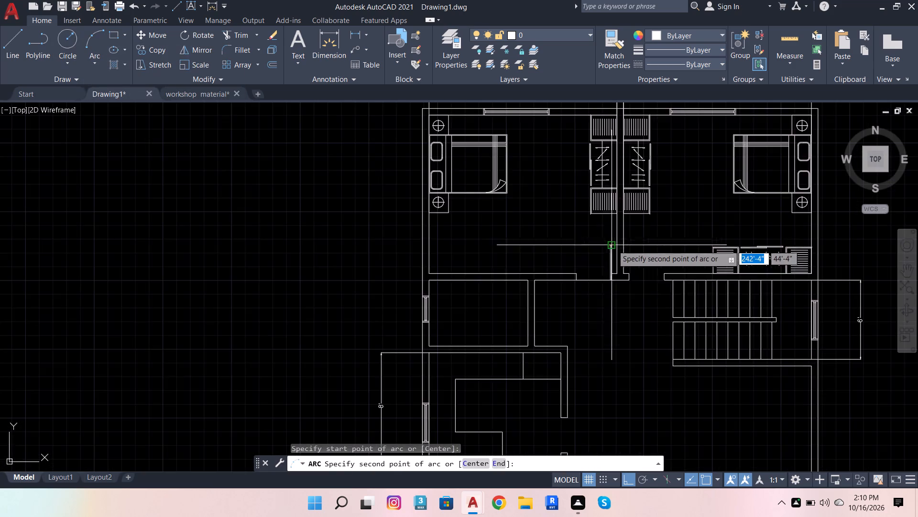
{"action": "scroll", "coordinate": [583, 286], "scroll_direction": "up", "scroll_amount": 4}
{"action": "left_click", "coordinate": [546, 267]}
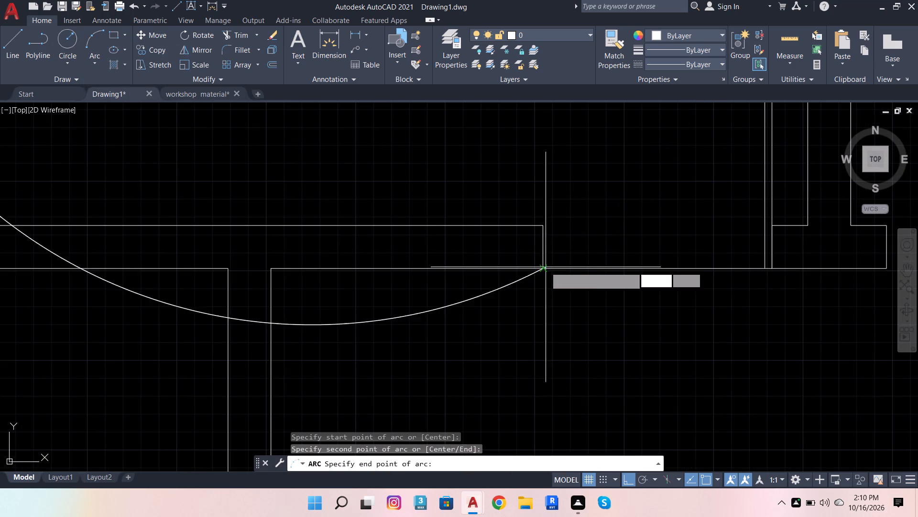
{"action": "left_click", "coordinate": [545, 380]}
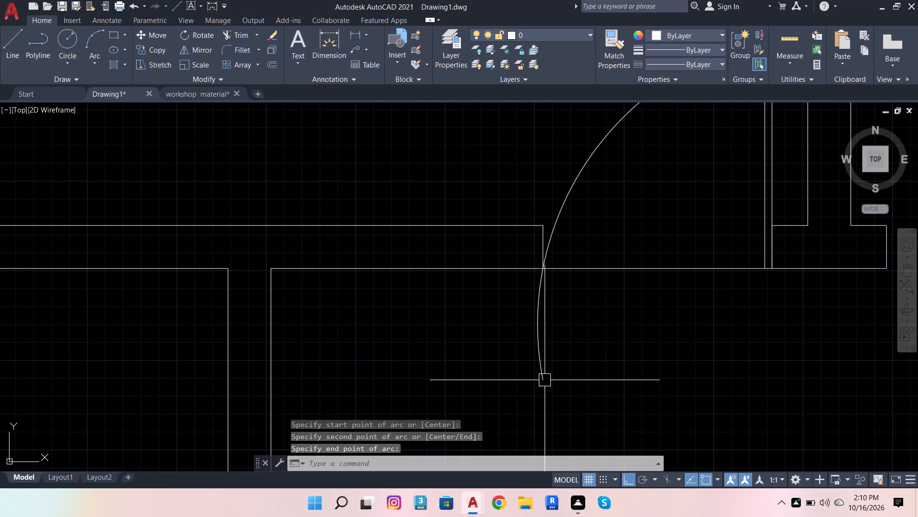
Trim off the part of the swing arc that extends below the doorway's threshold line.
{"action": "left_click", "coordinate": [238, 40]}
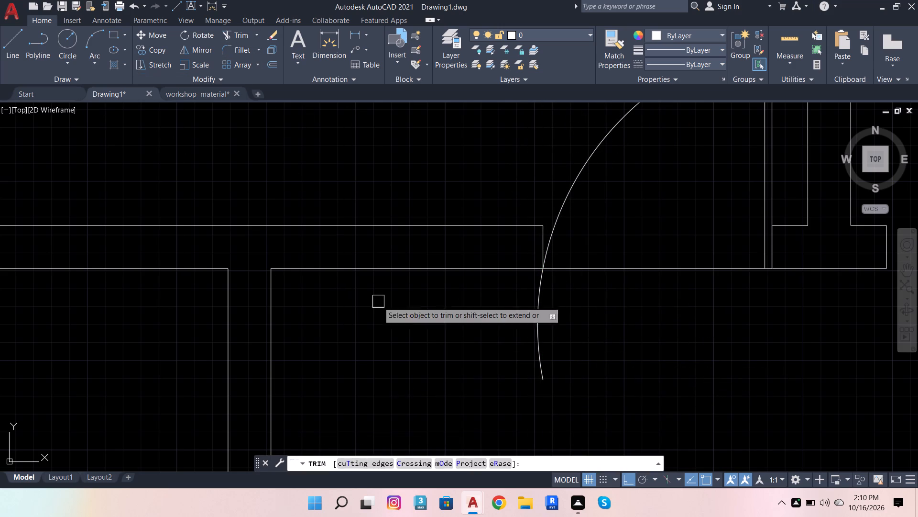
{"action": "left_click", "coordinate": [535, 321]}
{"action": "scroll", "coordinate": [512, 340], "scroll_direction": "down", "scroll_amount": 2}
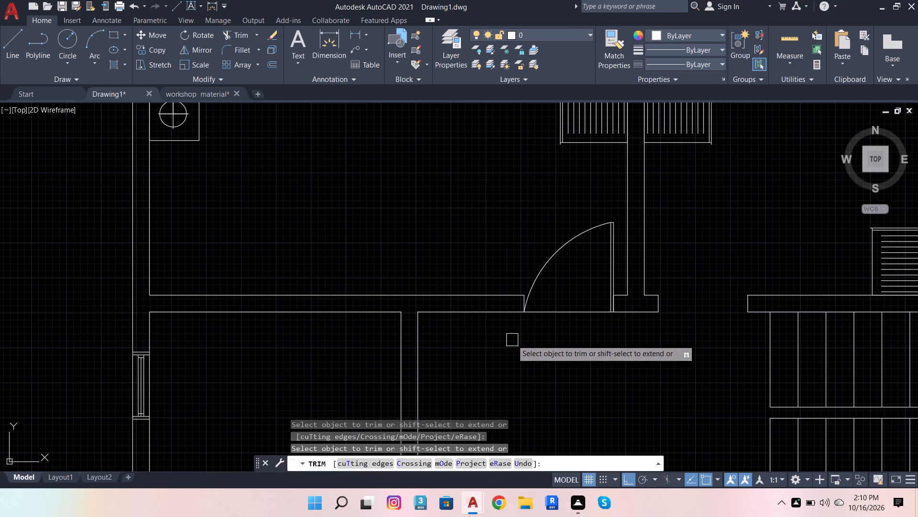
{"action": "key", "text": "Escape"}
Make a block named DXFGVHBJKL from the door's leaf lines, swing arc and threshold line.
{"action": "scroll", "coordinate": [624, 257], "scroll_direction": "up", "scroll_amount": 3}
{"action": "left_click", "coordinate": [622, 232]}
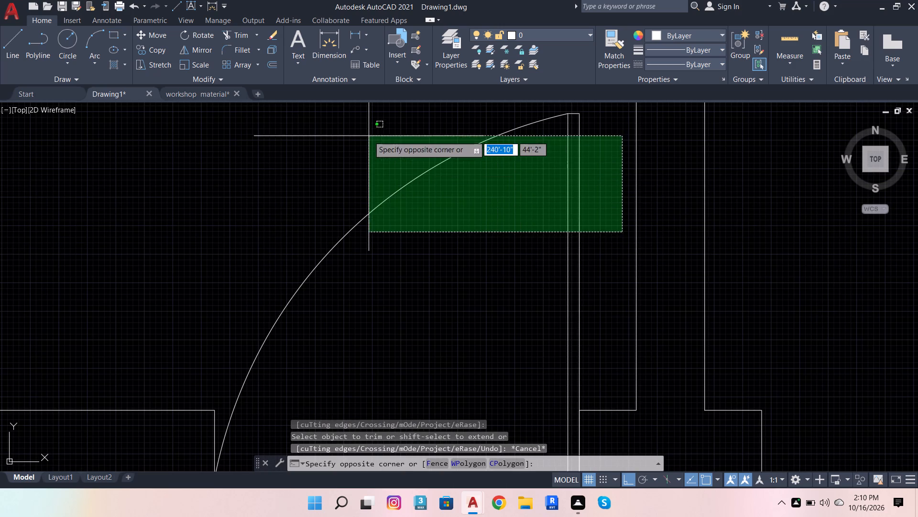
{"action": "left_click", "coordinate": [369, 135]}
{"action": "scroll", "coordinate": [493, 195], "scroll_direction": "down", "scroll_amount": 2}
{"action": "scroll", "coordinate": [521, 155], "scroll_direction": "up", "scroll_amount": 6}
{"action": "left_click", "coordinate": [576, 305]}
{"action": "scroll", "coordinate": [652, 169], "scroll_direction": "down", "scroll_amount": 4}
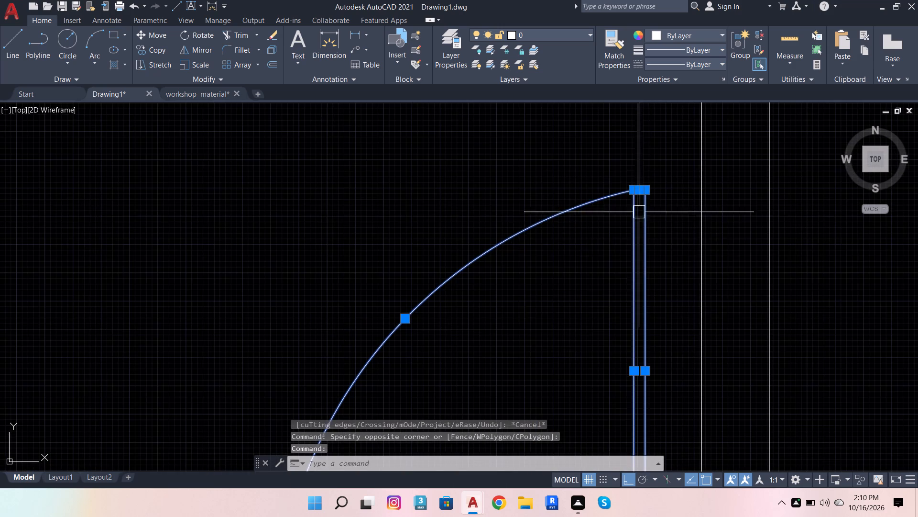
{"action": "scroll", "coordinate": [617, 222], "scroll_direction": "down", "scroll_amount": 3}
{"action": "left_click", "coordinate": [599, 304]}
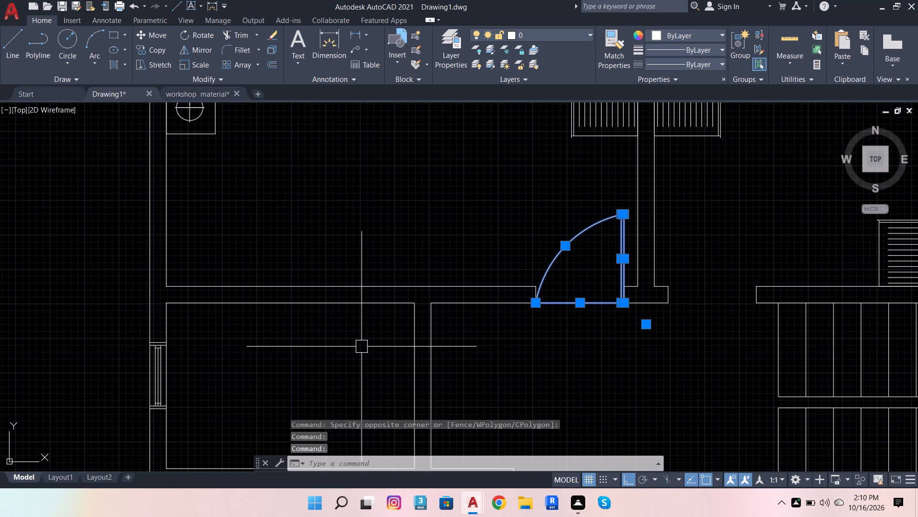
{"action": "key", "text": "b"}
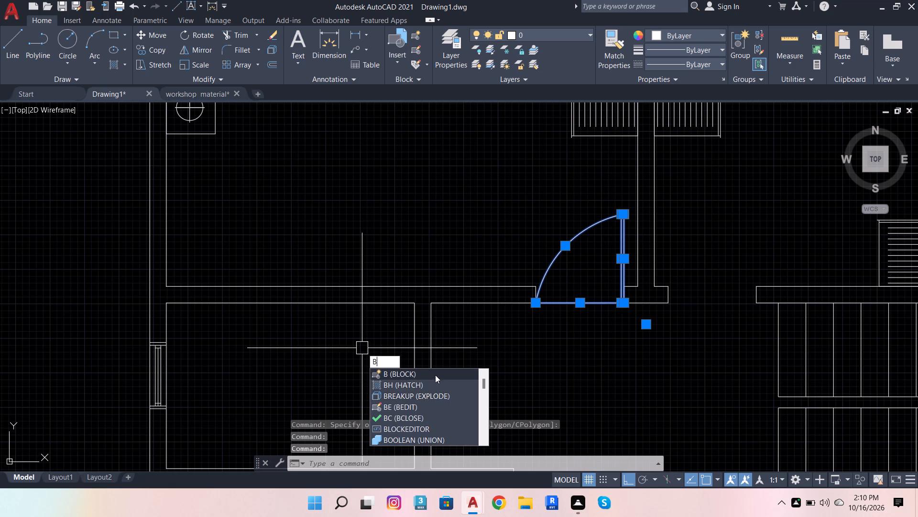
{"action": "left_click", "coordinate": [435, 374]}
{"action": "type", "text": "DX"}
{"action": "key", "text": "f"}
{"action": "key", "text": "g"}
{"action": "key", "text": "v"}
{"action": "key", "text": "h"}
{"action": "key", "text": "b"}
{"action": "type", "text": "JKL"}
{"action": "key", "text": "Return"}
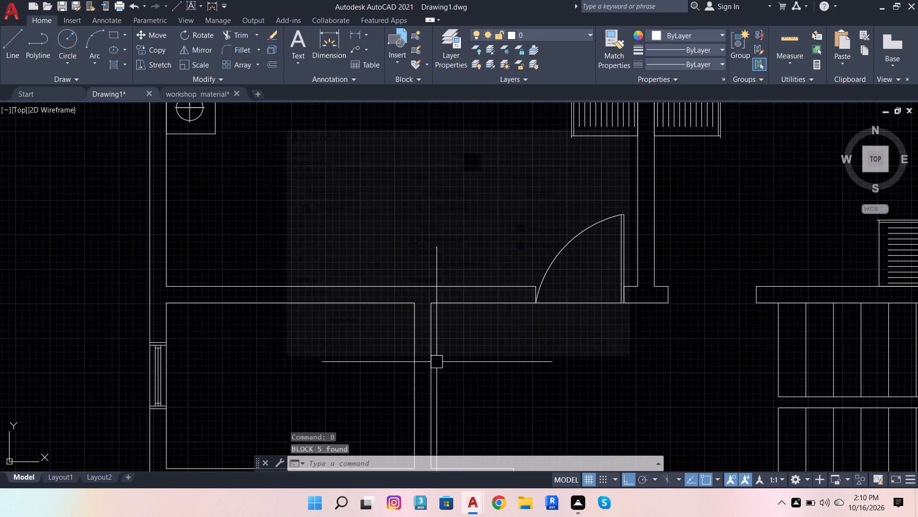
Mirror the door block about a vertical line through the midpoint of the dividing wall's end, keeping the original door.
{"action": "left_click", "coordinate": [559, 302]}
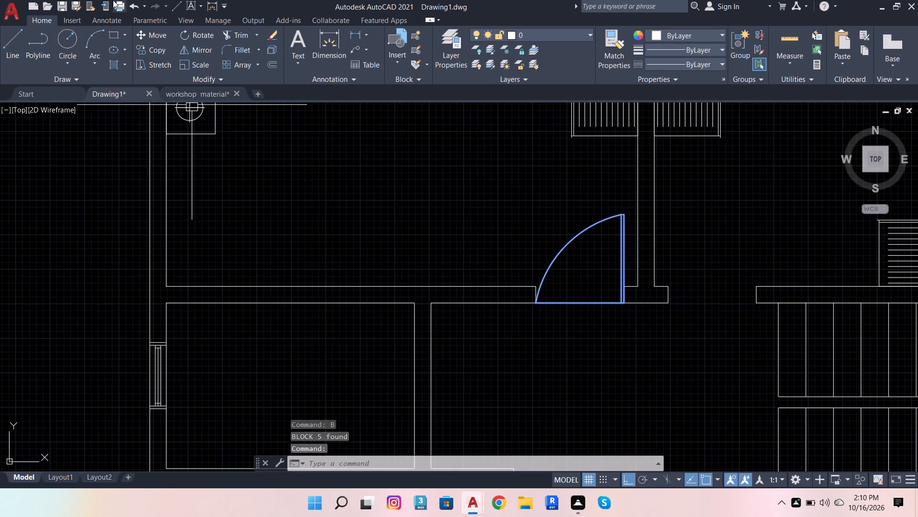
{"action": "left_click", "coordinate": [185, 49]}
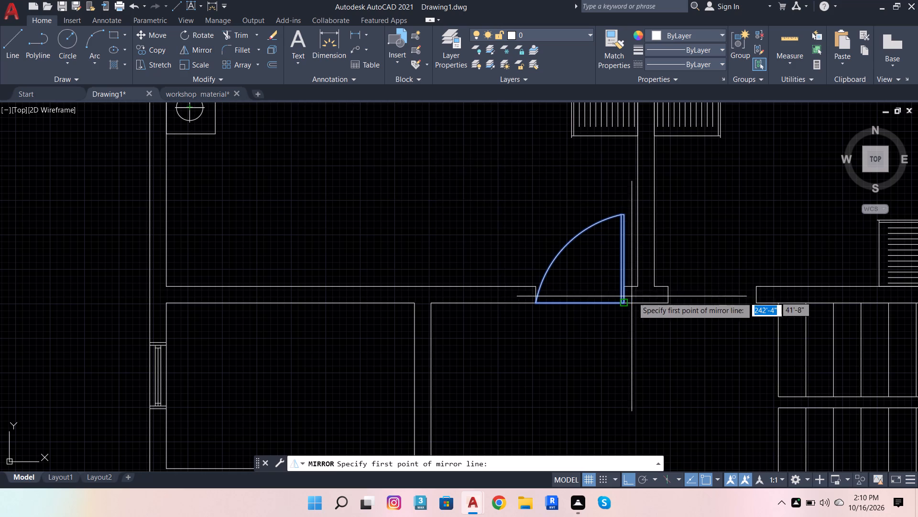
{"action": "right_click", "coordinate": [453, 193], "text": "shift"}
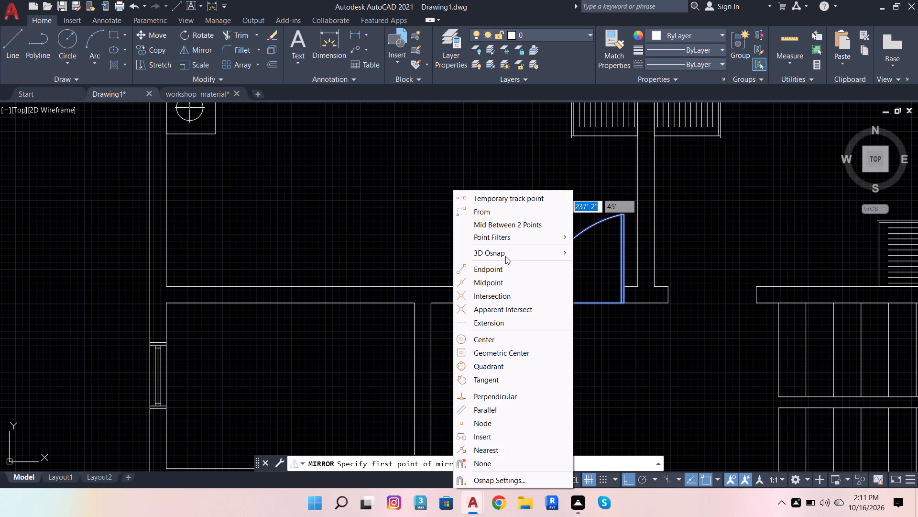
{"action": "left_click", "coordinate": [511, 281]}
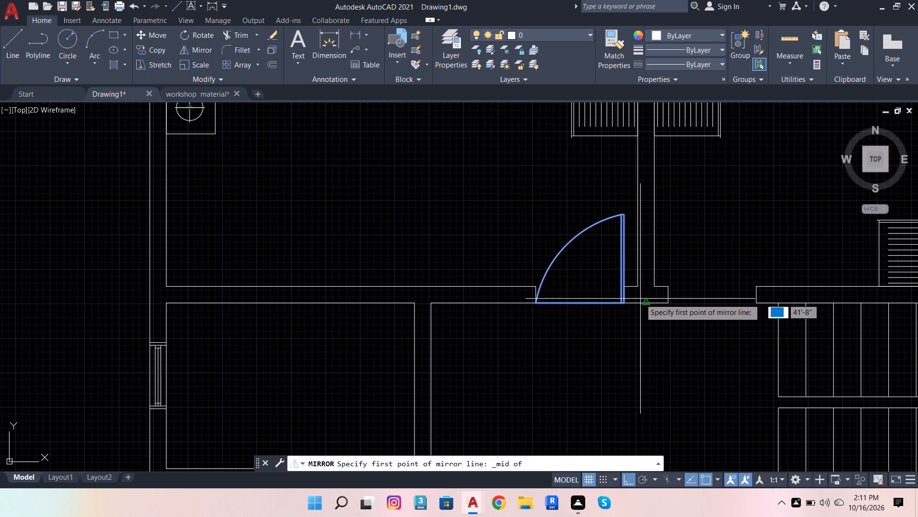
{"action": "left_click", "coordinate": [644, 301]}
{"action": "left_click", "coordinate": [656, 346]}
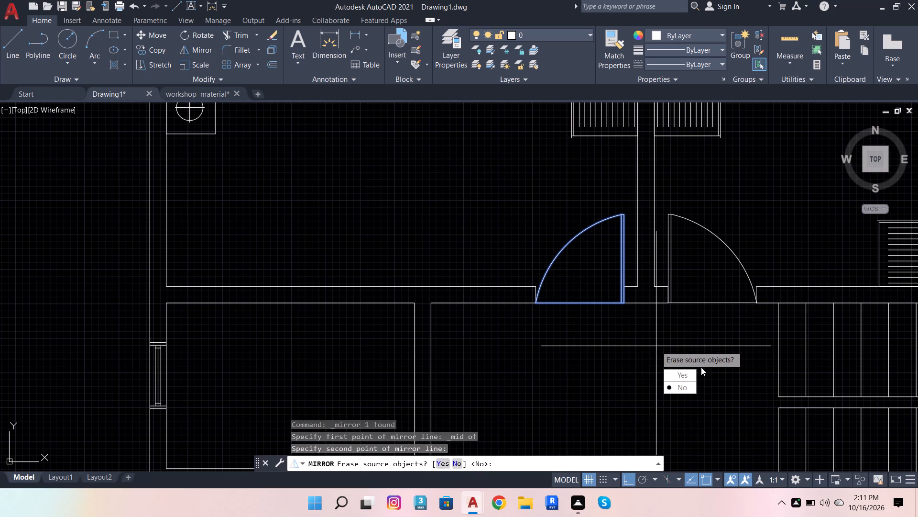
{"action": "left_click_drag", "start_coordinate": [685, 386], "coordinate": [656, 346]}
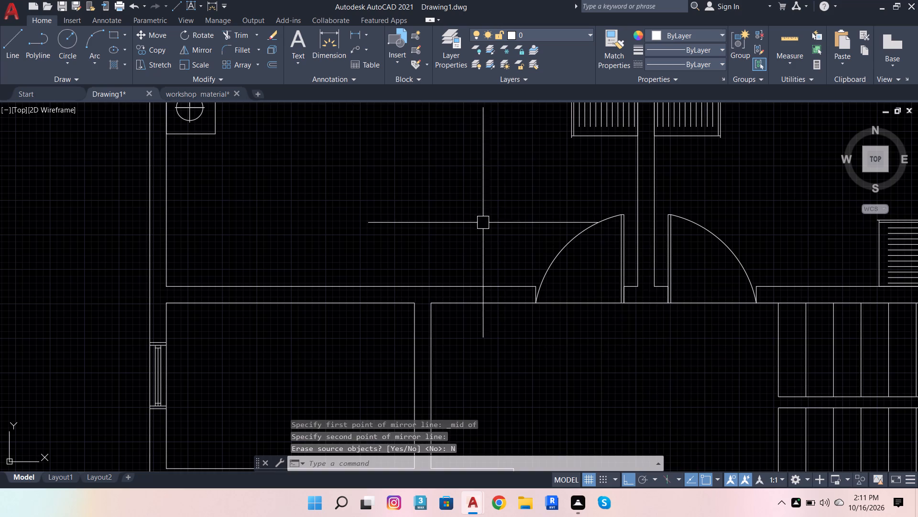
Copy the mirrored door block by its lower hinge corner into the entrance opening of the plan's bottom exterior wall.
{"action": "scroll", "coordinate": [480, 221], "scroll_direction": "down", "scroll_amount": 2}
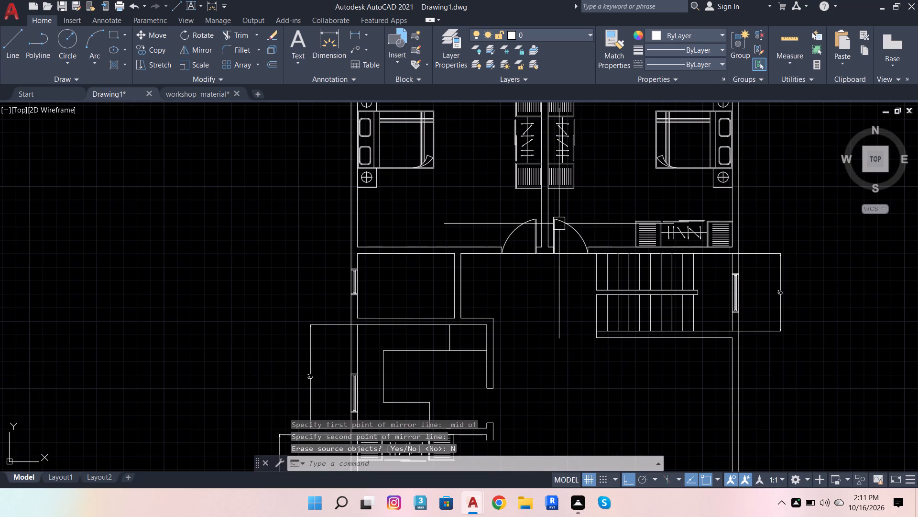
{"action": "left_click", "coordinate": [560, 223]}
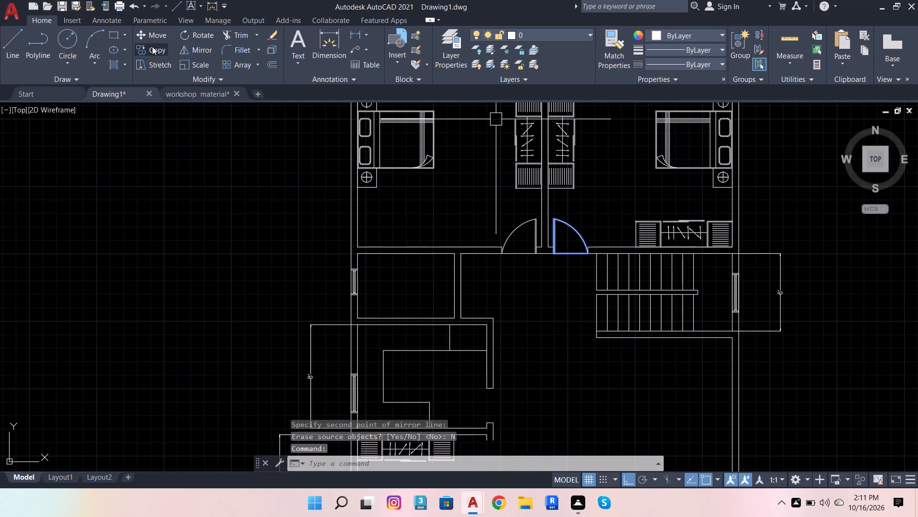
{"action": "left_click", "coordinate": [152, 46]}
{"action": "scroll", "coordinate": [560, 251], "scroll_direction": "up", "scroll_amount": 4}
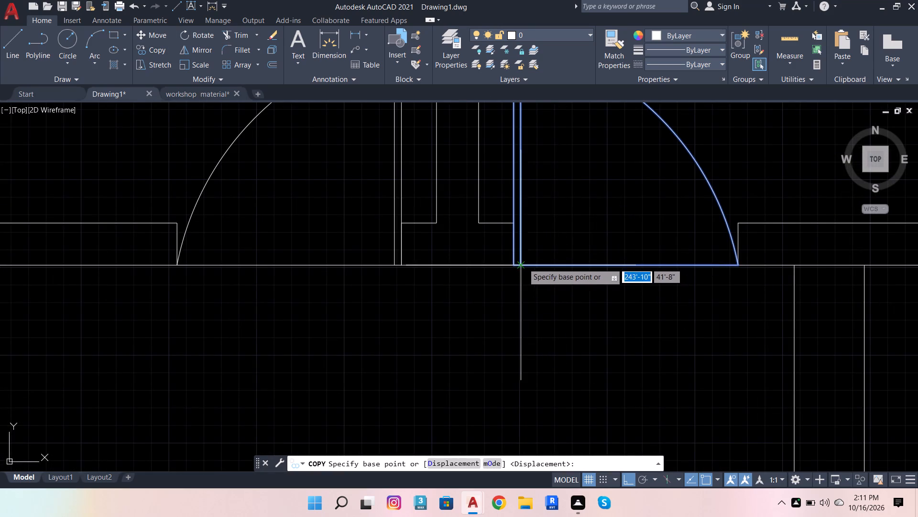
{"action": "left_click", "coordinate": [513, 265]}
{"action": "scroll", "coordinate": [577, 202], "scroll_direction": "down", "scroll_amount": 9}
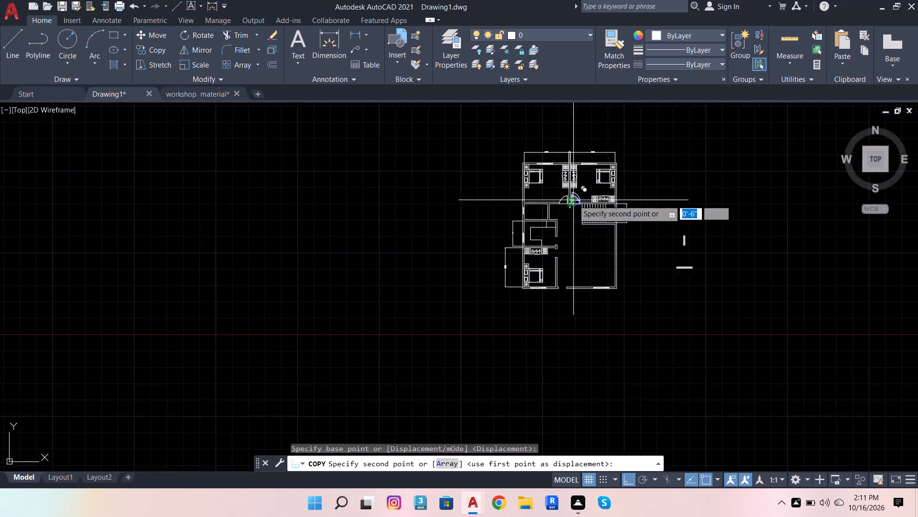
{"action": "scroll", "coordinate": [572, 249], "scroll_direction": "up", "scroll_amount": 5}
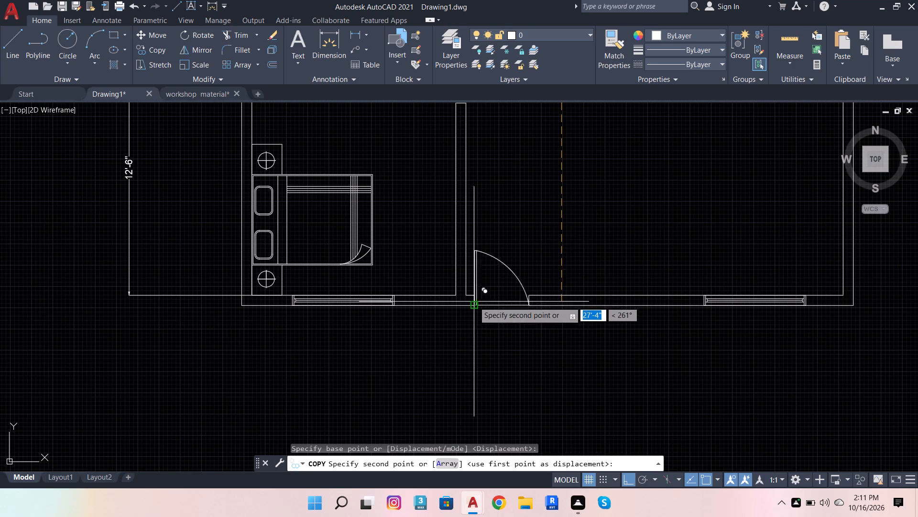
{"action": "left_click", "coordinate": [474, 302]}
Place another copy of the door block at the lower jamb of the doorway to the room with the counter.
{"action": "scroll", "coordinate": [526, 339], "scroll_direction": "down", "scroll_amount": 2}
{"action": "scroll", "coordinate": [485, 226], "scroll_direction": "up", "scroll_amount": 1}
{"action": "scroll", "coordinate": [522, 257], "scroll_direction": "down", "scroll_amount": 1}
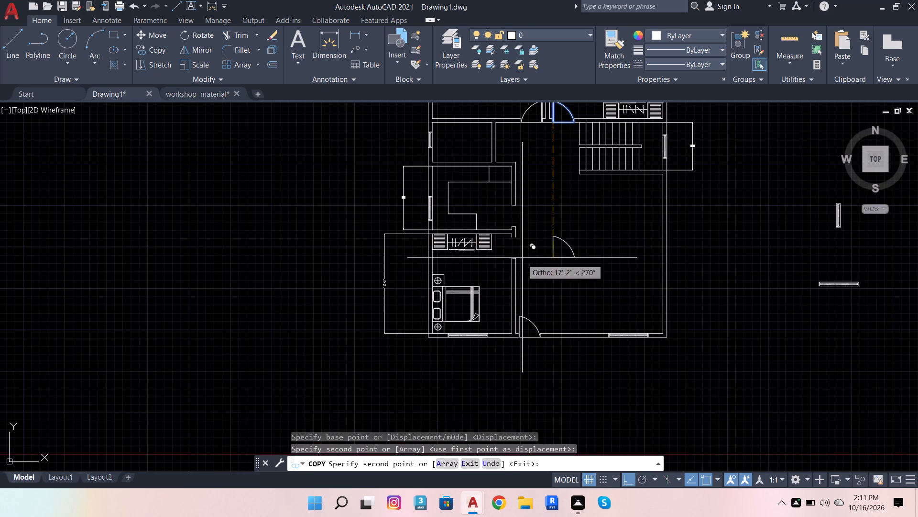
{"action": "scroll", "coordinate": [514, 211], "scroll_direction": "up", "scroll_amount": 2}
{"action": "left_click", "coordinate": [516, 247]}
{"action": "scroll", "coordinate": [573, 263], "scroll_direction": "down", "scroll_amount": 3}
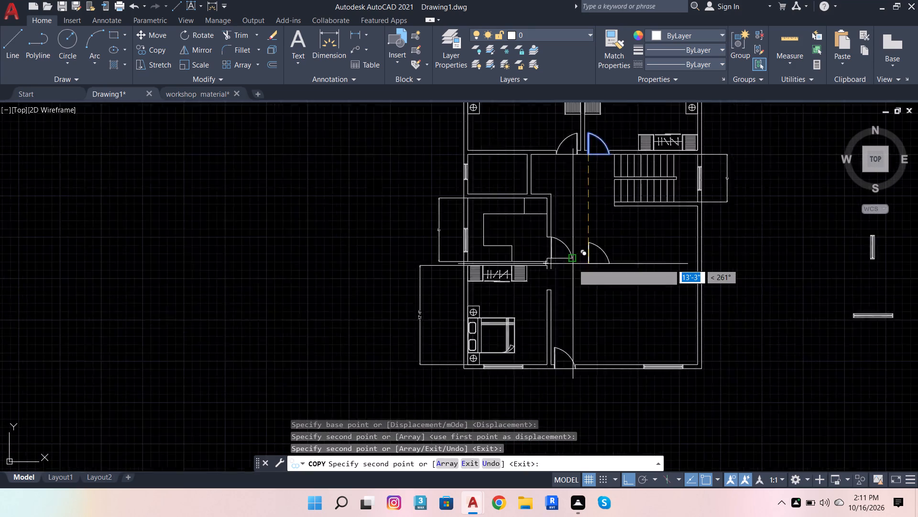
{"action": "key", "text": "Escape"}
Rotate the counter room's door block 90° about its lower hinge corner so it swings into the room.
{"action": "scroll", "coordinate": [569, 249], "scroll_direction": "up", "scroll_amount": 3}
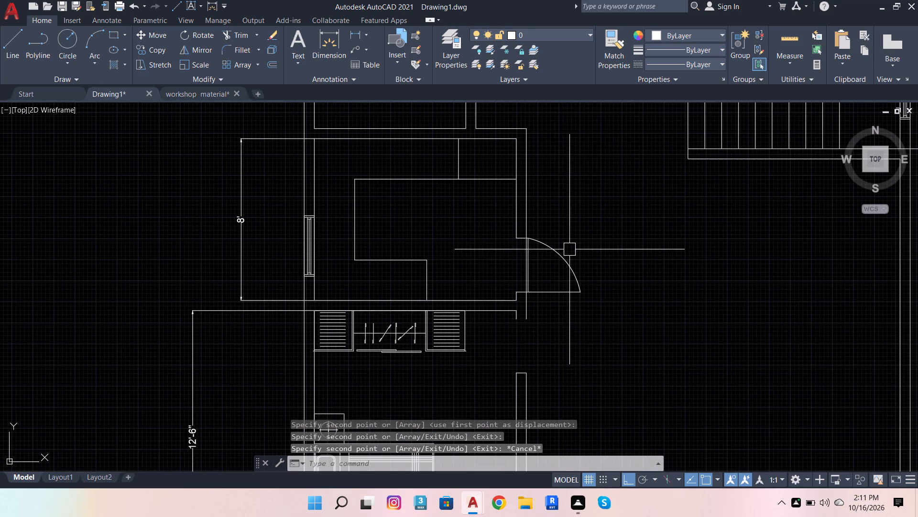
{"action": "left_click", "coordinate": [559, 254]}
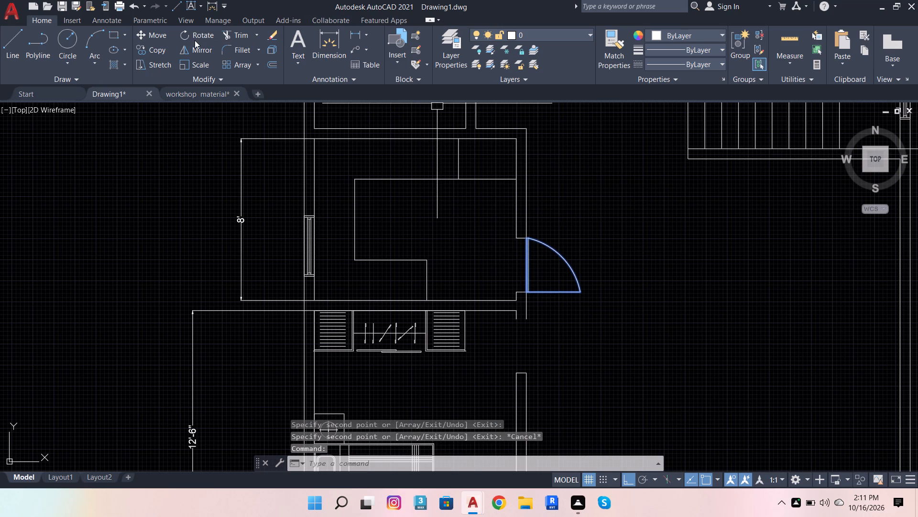
{"action": "left_click", "coordinate": [192, 34]}
{"action": "scroll", "coordinate": [559, 298], "scroll_direction": "up", "scroll_amount": 4}
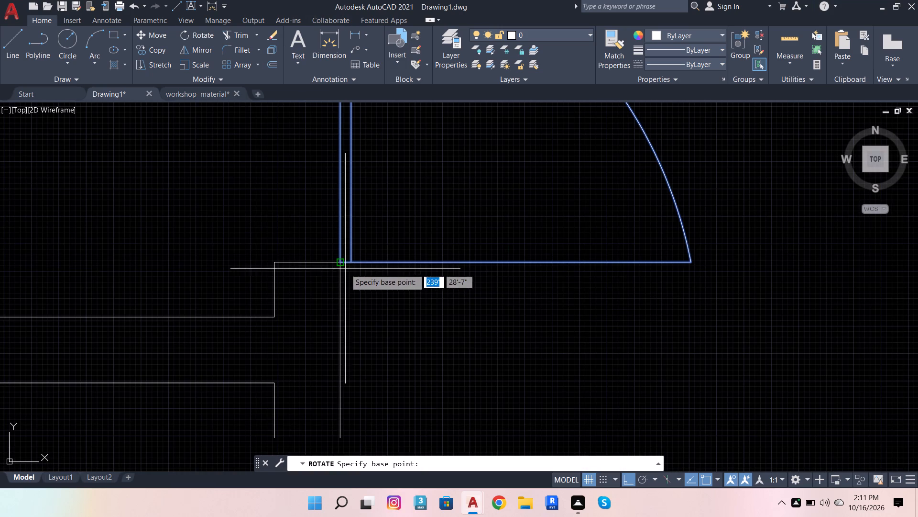
{"action": "left_click", "coordinate": [342, 264]}
{"action": "scroll", "coordinate": [495, 306], "scroll_direction": "down", "scroll_amount": 4}
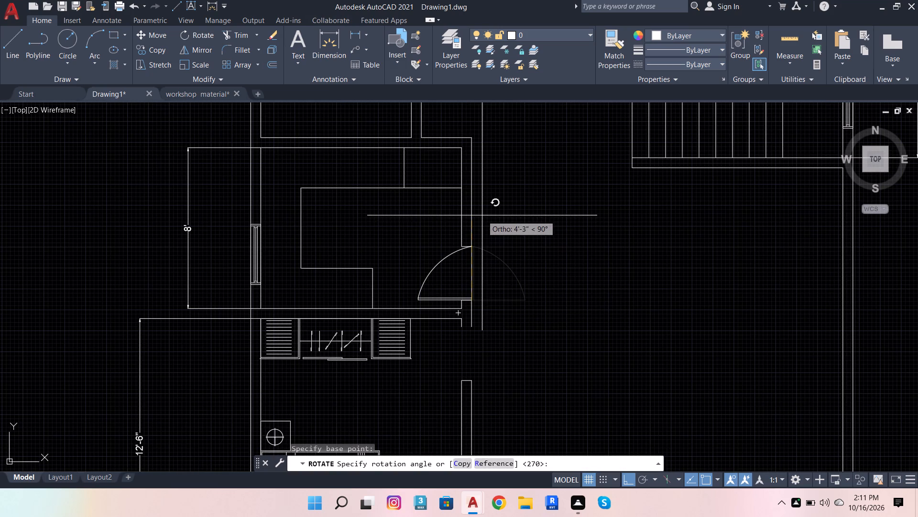
{"action": "left_click", "coordinate": [482, 214]}
Mirror the counter room's door block about a horizontal line through the midpoint of the wall edge below it, keeping the original door.
{"action": "scroll", "coordinate": [536, 345], "scroll_direction": "down", "scroll_amount": 2}
{"action": "scroll", "coordinate": [525, 345], "scroll_direction": "up", "scroll_amount": 2}
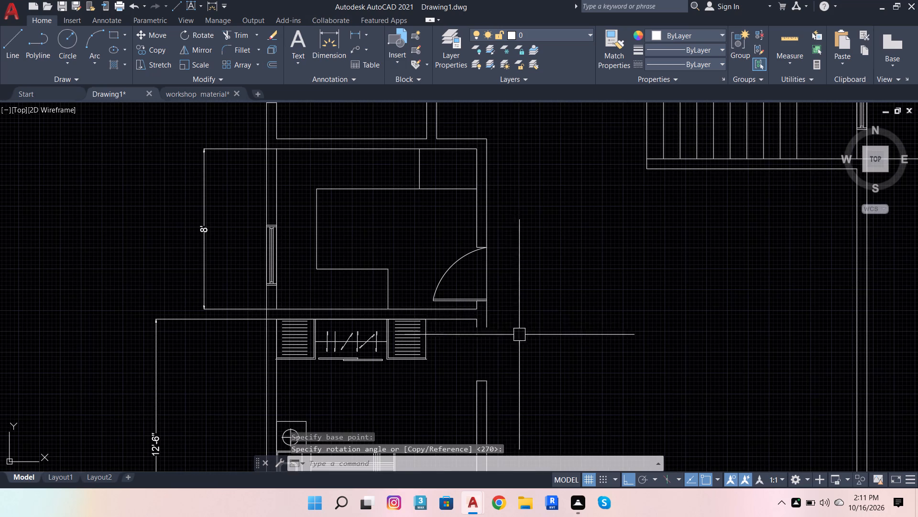
{"action": "scroll", "coordinate": [503, 307], "scroll_direction": "down", "scroll_amount": 1}
{"action": "left_click", "coordinate": [499, 290]}
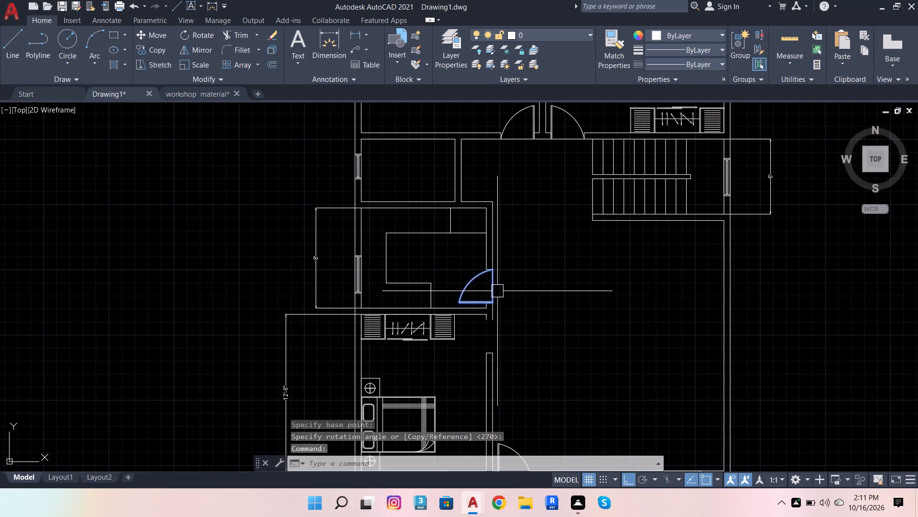
{"action": "left_click", "coordinate": [180, 51]}
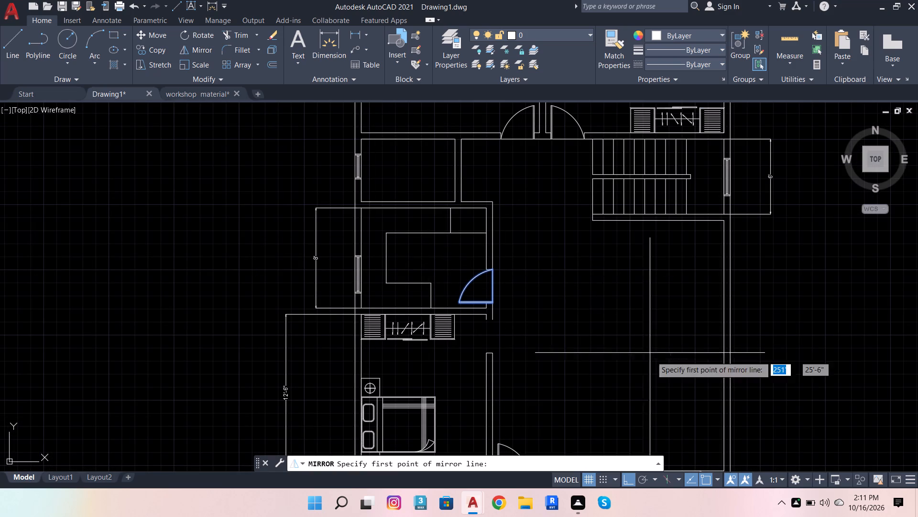
{"action": "right_click", "coordinate": [598, 307], "text": "shift"}
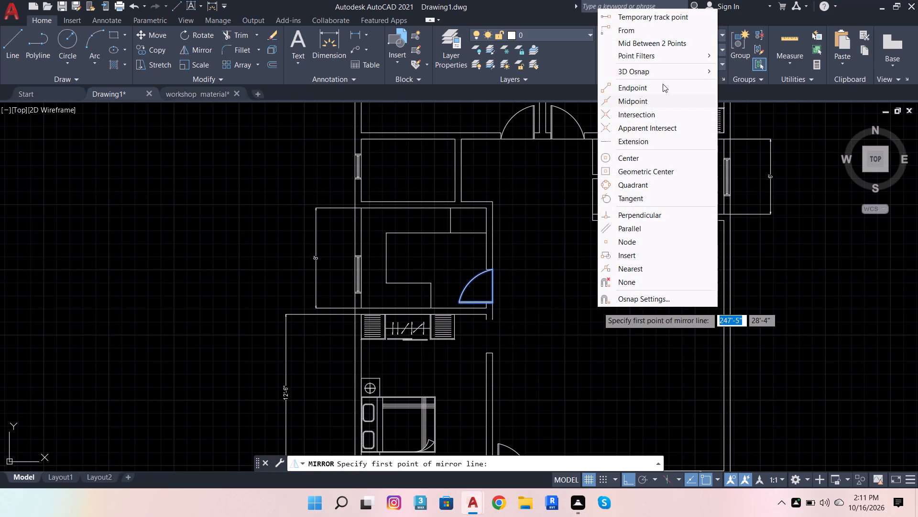
{"action": "left_click", "coordinate": [666, 96]}
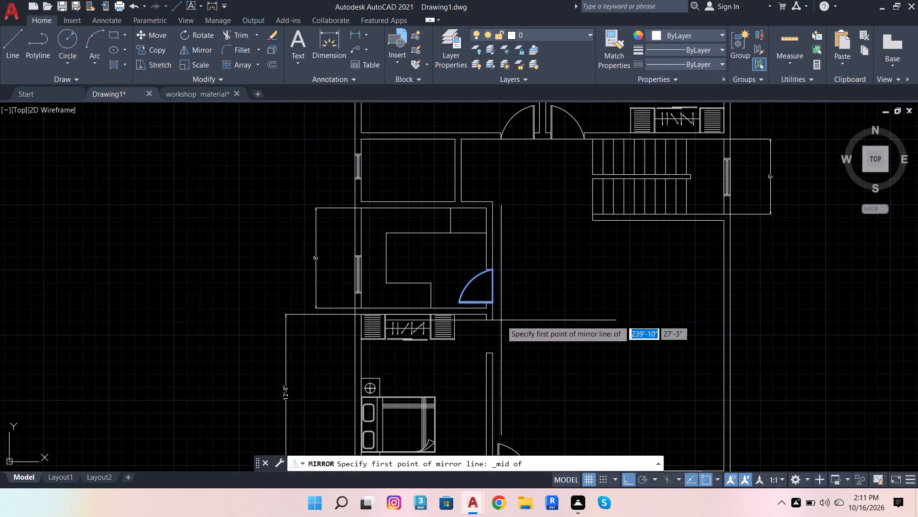
{"action": "scroll", "coordinate": [498, 319], "scroll_direction": "up", "scroll_amount": 3}
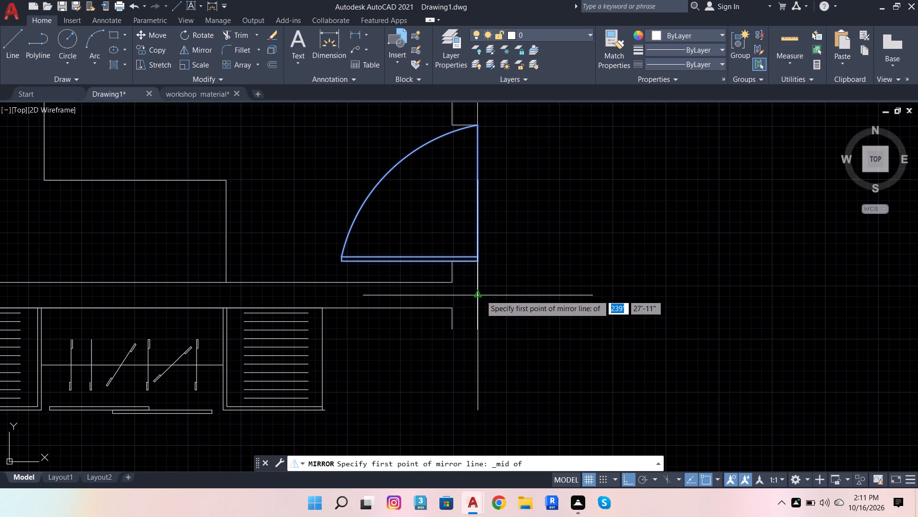
{"action": "left_click", "coordinate": [480, 295]}
{"action": "left_click", "coordinate": [564, 298]}
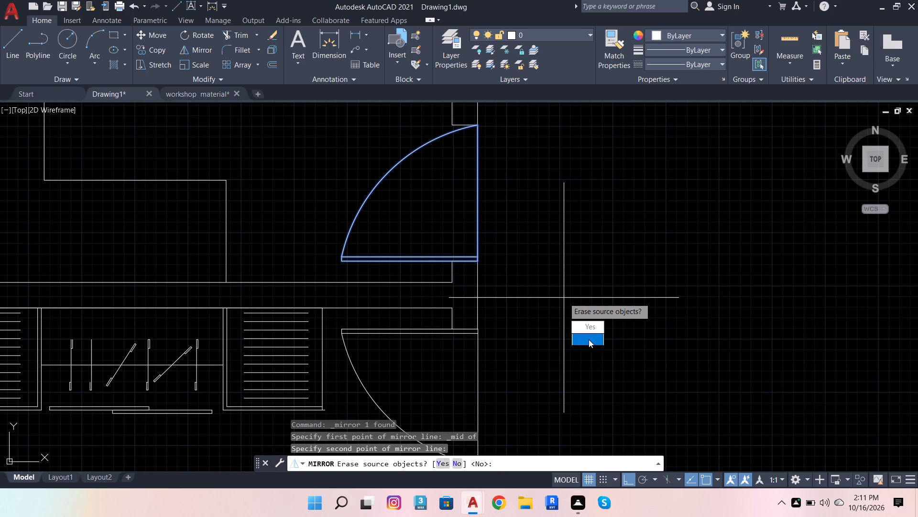
{"action": "left_click_drag", "start_coordinate": [589, 337], "coordinate": [564, 298]}
Draw lines across the right-hand wall of the small room above the counter room, marking out a 2'8" wide doorway.
{"action": "scroll", "coordinate": [508, 230], "scroll_direction": "down", "scroll_amount": 2}
{"action": "scroll", "coordinate": [481, 295], "scroll_direction": "down", "scroll_amount": 4}
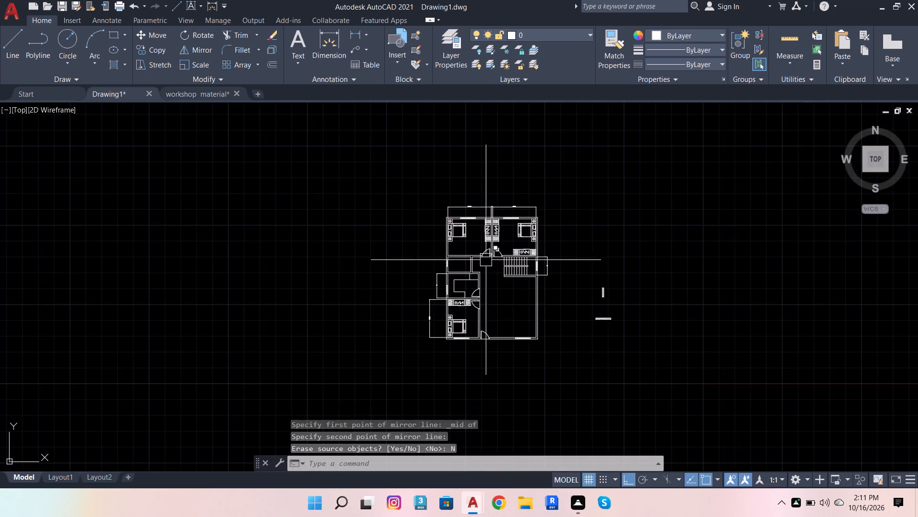
{"action": "scroll", "coordinate": [486, 260], "scroll_direction": "up", "scroll_amount": 4}
{"action": "scroll", "coordinate": [439, 283], "scroll_direction": "down", "scroll_amount": 2}
{"action": "scroll", "coordinate": [441, 252], "scroll_direction": "up", "scroll_amount": 2}
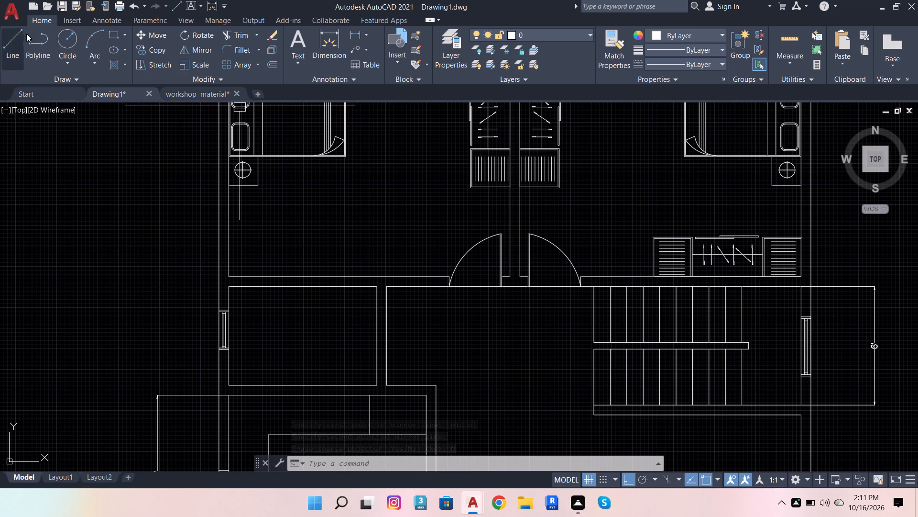
{"action": "left_click", "coordinate": [14, 46]}
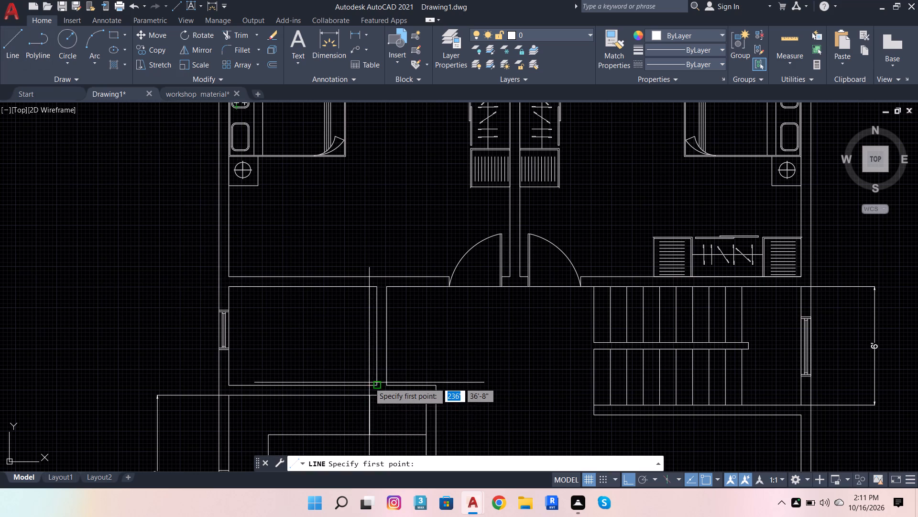
{"action": "scroll", "coordinate": [369, 382], "scroll_direction": "up", "scroll_amount": 2}
{"action": "left_click", "coordinate": [361, 359]}
{"action": "left_click", "coordinate": [468, 351]}
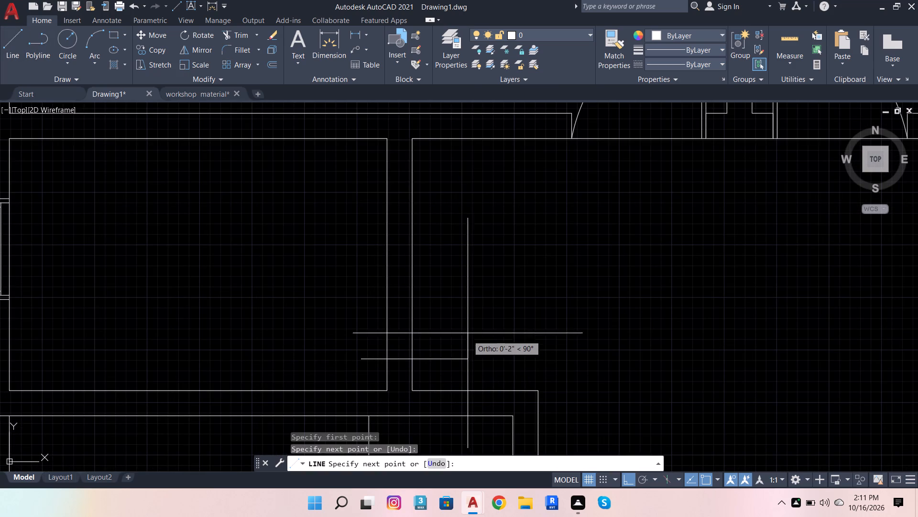
{"action": "type", "text": "2'8"}
{"action": "key", "text": "Return"}
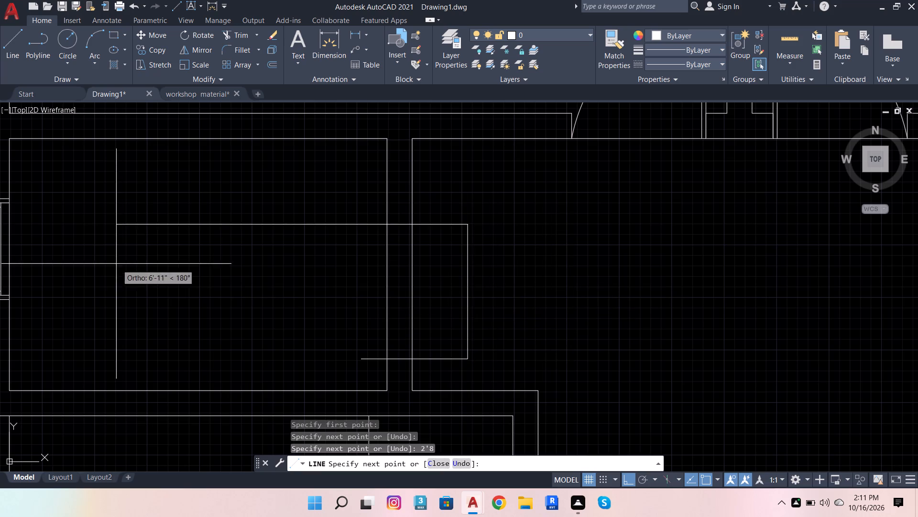
{"action": "left_click", "coordinate": [311, 240]}
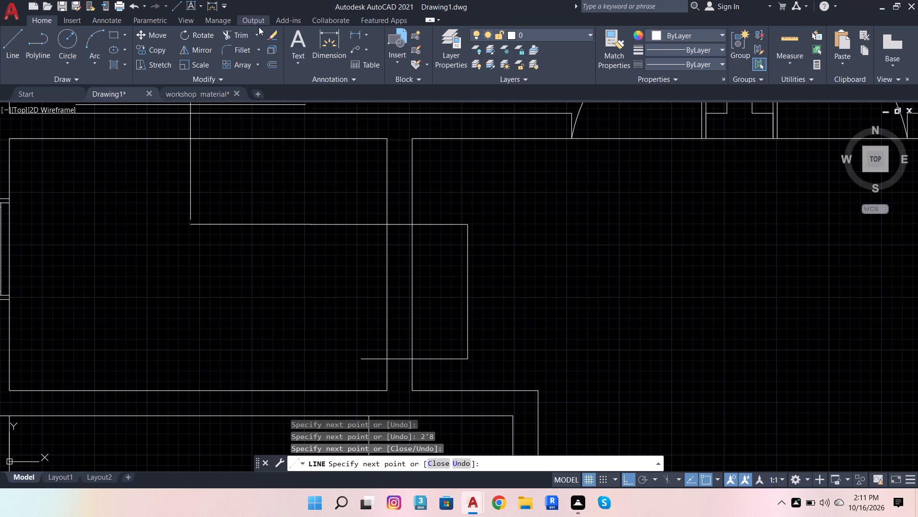
Trim the overhanging lines and the wall lines between the two jambs to open the small room's doorway.
{"action": "left_click", "coordinate": [244, 34]}
{"action": "left_click", "coordinate": [343, 227]}
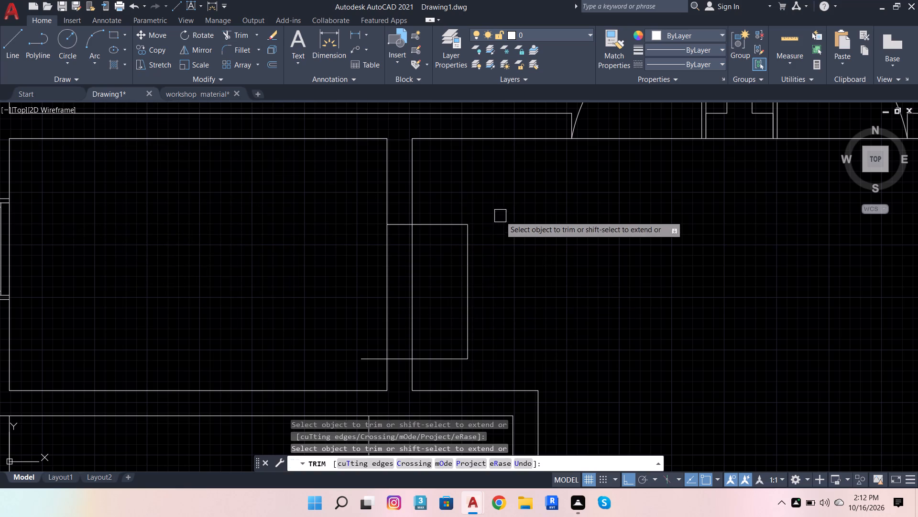
{"action": "left_click", "coordinate": [459, 221]}
{"action": "left_click", "coordinate": [468, 227]}
{"action": "left_click", "coordinate": [438, 356]}
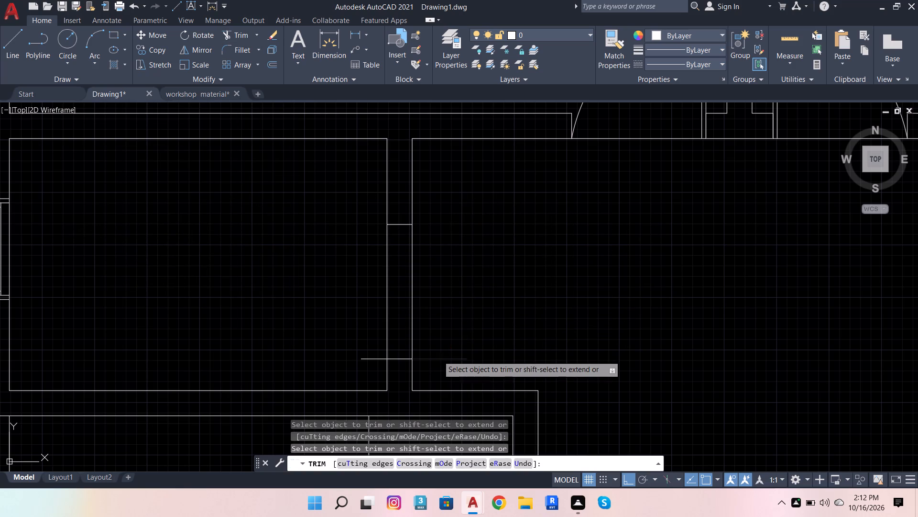
{"action": "left_click", "coordinate": [364, 353]}
{"action": "left_click", "coordinate": [338, 320]}
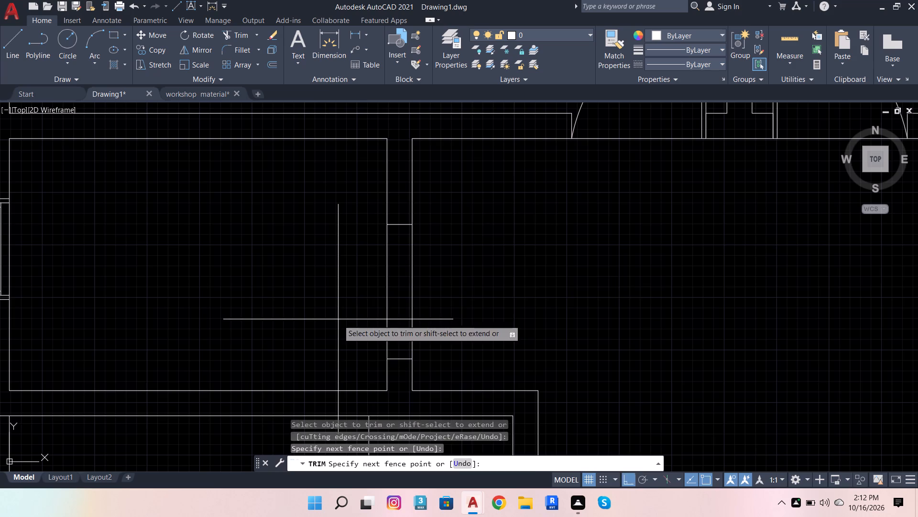
{"action": "left_click", "coordinate": [529, 281]}
{"action": "scroll", "coordinate": [400, 323], "scroll_direction": "down", "scroll_amount": 2}
{"action": "key", "text": "Escape"}
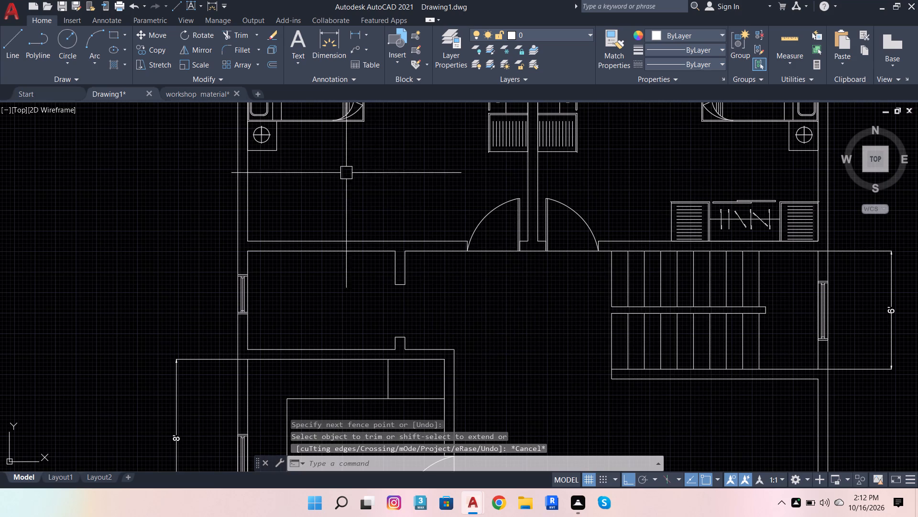
Copy the upper-right bedroom's door block by its lower hinge corner to the lower jamb of the small room's doorway.
{"action": "scroll", "coordinate": [345, 191], "scroll_direction": "down", "scroll_amount": 1}
{"action": "left_click", "coordinate": [493, 204]}
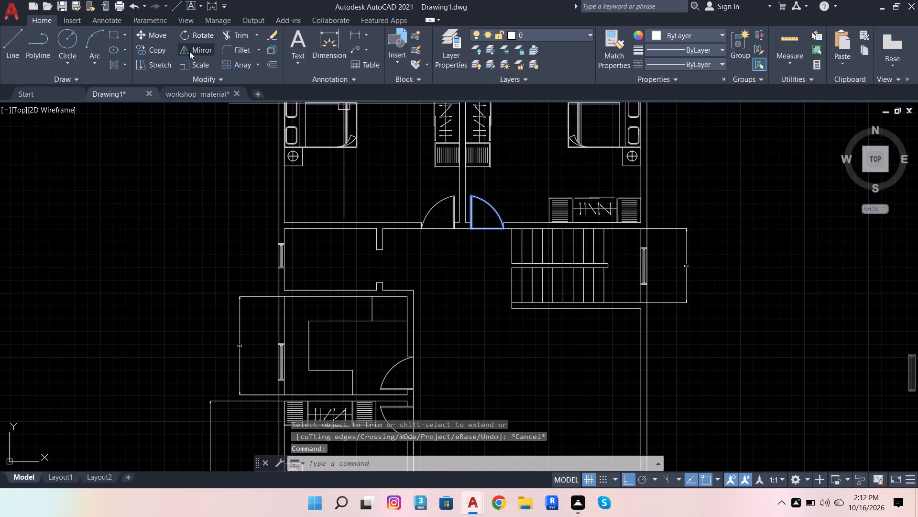
{"action": "left_click", "coordinate": [157, 46]}
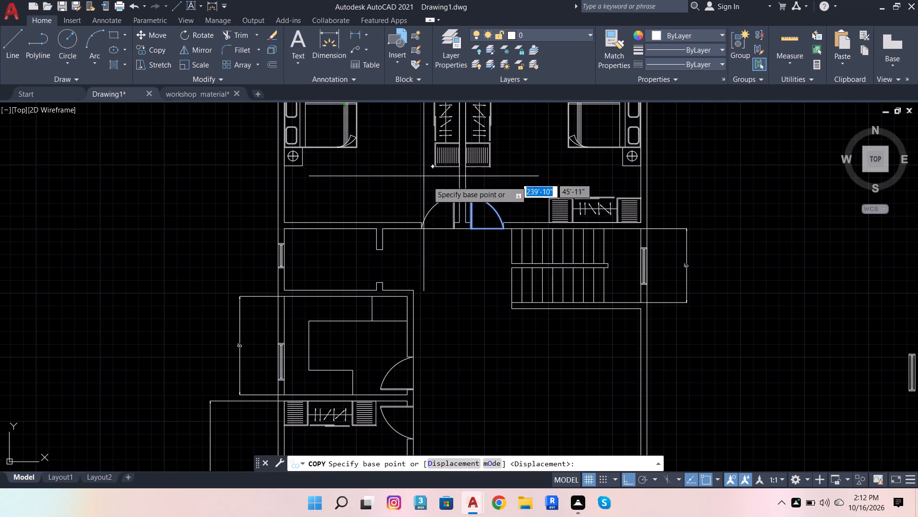
{"action": "scroll", "coordinate": [448, 201], "scroll_direction": "up", "scroll_amount": 2}
{"action": "left_click", "coordinate": [502, 267]}
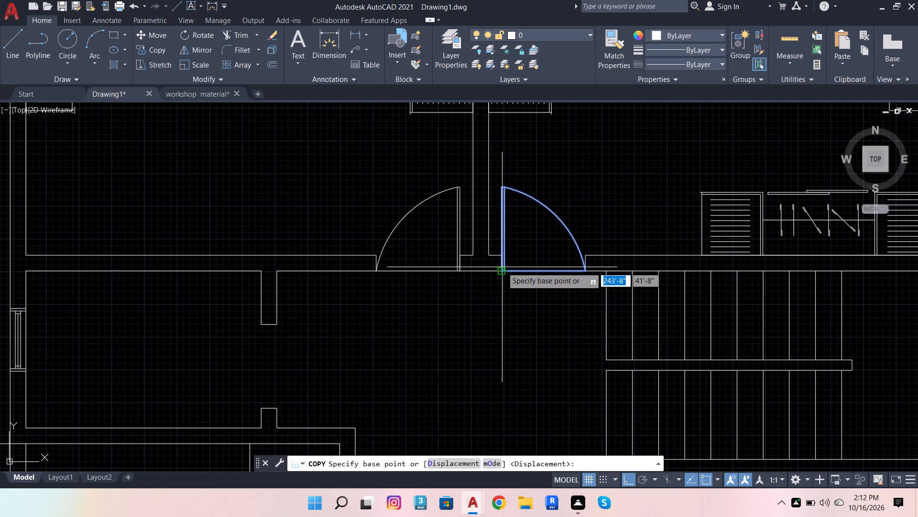
{"action": "left_click", "coordinate": [274, 408]}
{"action": "key", "text": "Escape"}
Rotate the small room's door block 90° about its lower hinge corner so it swings into the room.
{"action": "left_click", "coordinate": [319, 339]}
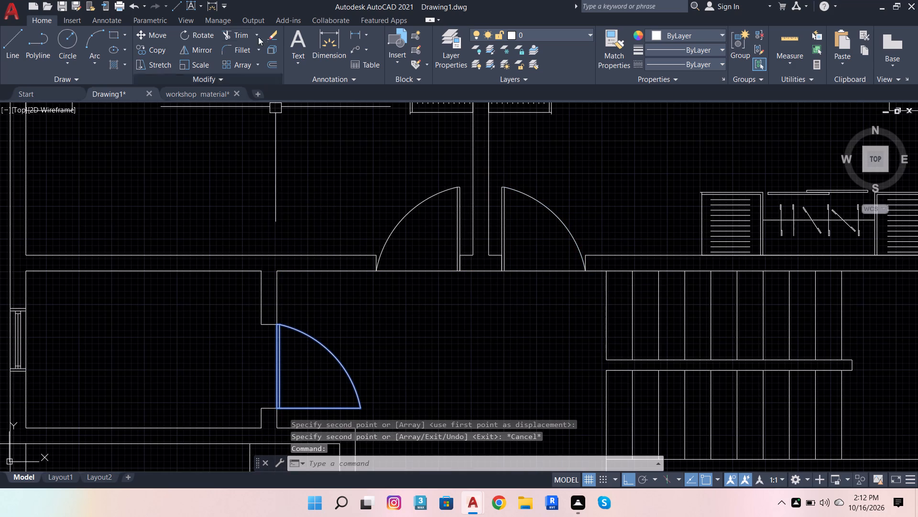
{"action": "left_click", "coordinate": [192, 33]}
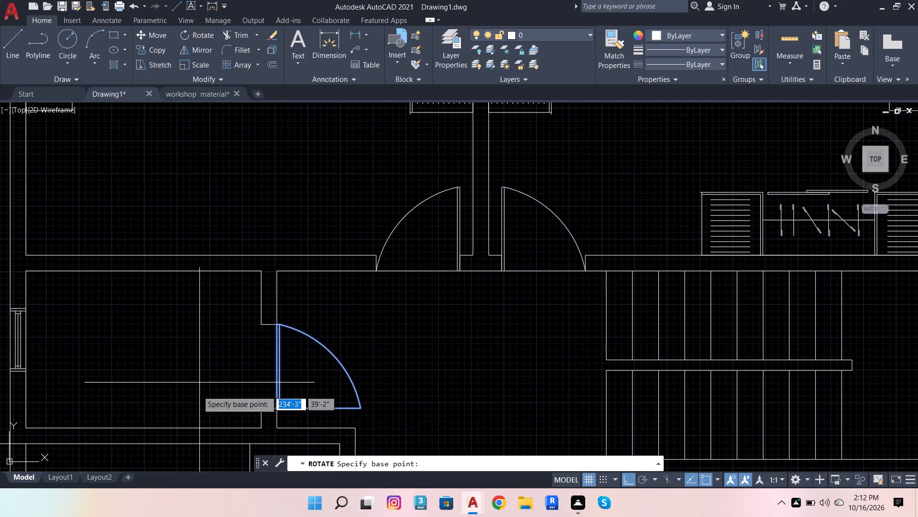
{"action": "scroll", "coordinate": [470, 239], "scroll_direction": "down", "scroll_amount": 2}
{"action": "scroll", "coordinate": [350, 333], "scroll_direction": "up", "scroll_amount": 4}
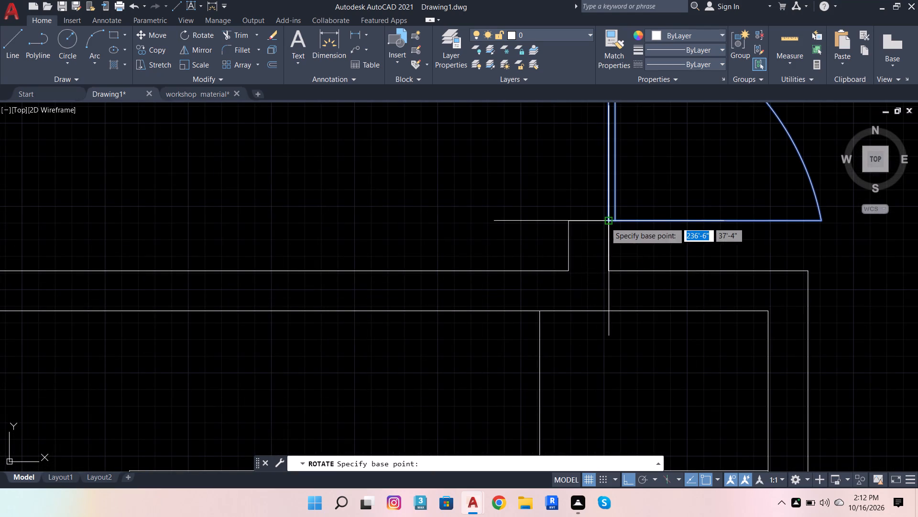
{"action": "left_click", "coordinate": [605, 222]}
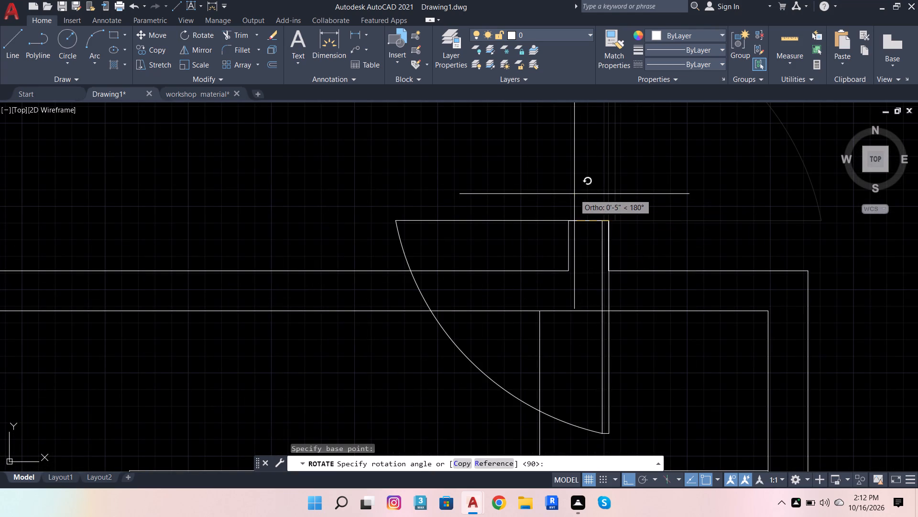
{"action": "scroll", "coordinate": [608, 265], "scroll_direction": "down", "scroll_amount": 3}
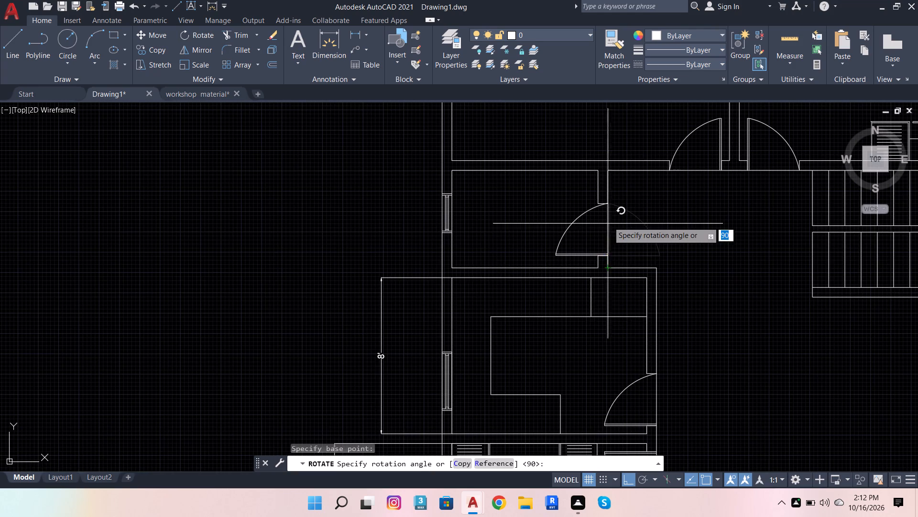
{"action": "scroll", "coordinate": [614, 199], "scroll_direction": "up", "scroll_amount": 3}
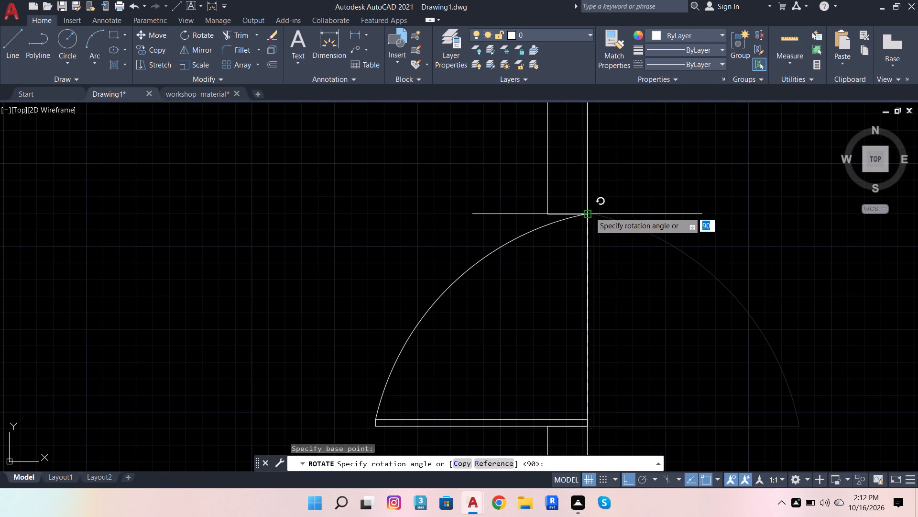
{"action": "left_click", "coordinate": [589, 212]}
{"action": "key", "text": "Escape"}
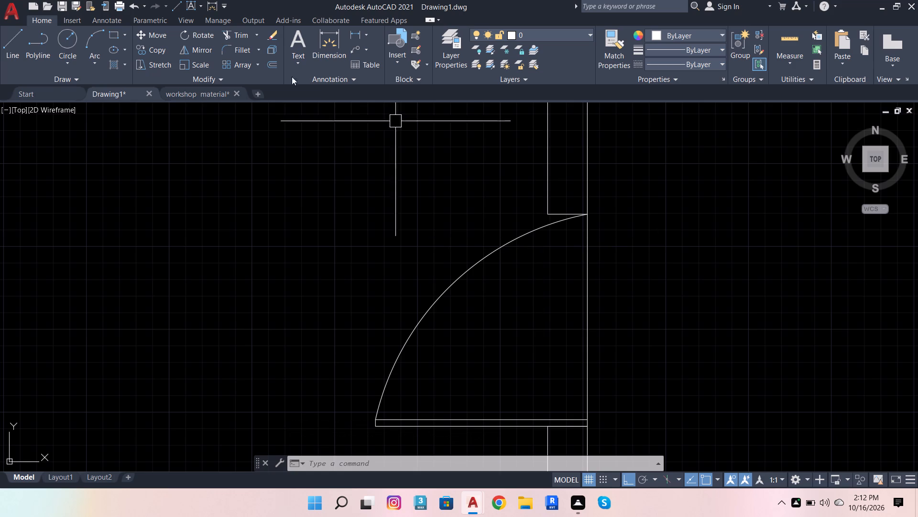
Set the default text height (TEXTSIZE) to 4.
{"action": "scroll", "coordinate": [208, 204], "scroll_direction": "down", "scroll_amount": 3}
{"action": "scroll", "coordinate": [435, 278], "scroll_direction": "down", "scroll_amount": 3}
{"action": "scroll", "coordinate": [435, 268], "scroll_direction": "up", "scroll_amount": 1}
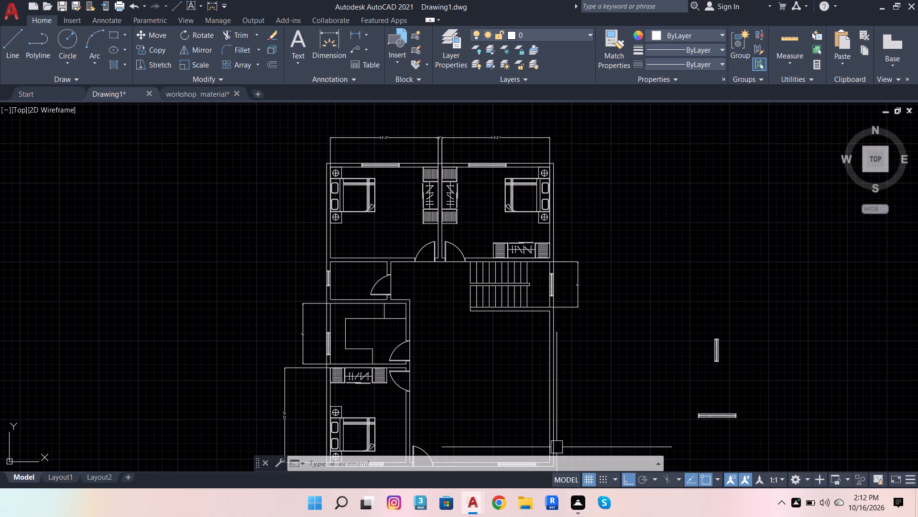
{"action": "key", "text": "t"}
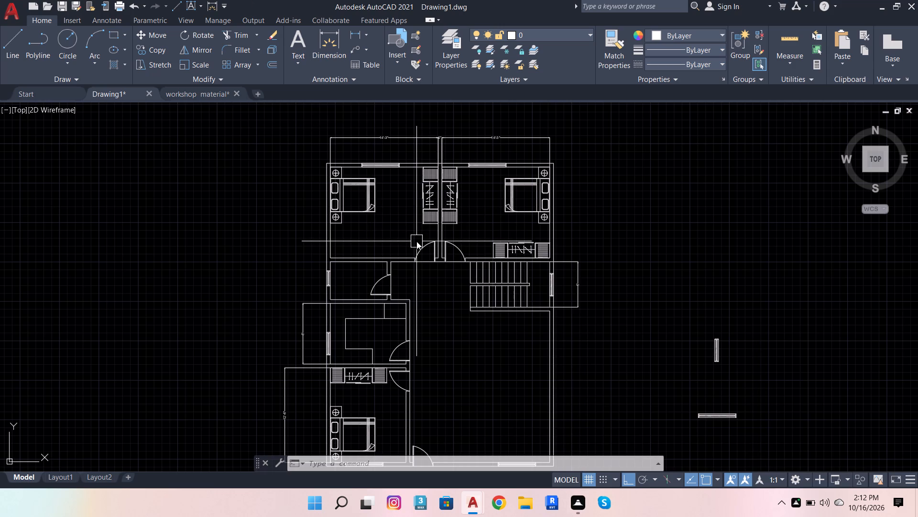
{"action": "key", "text": "e"}
{"action": "left_click", "coordinate": [477, 261]}
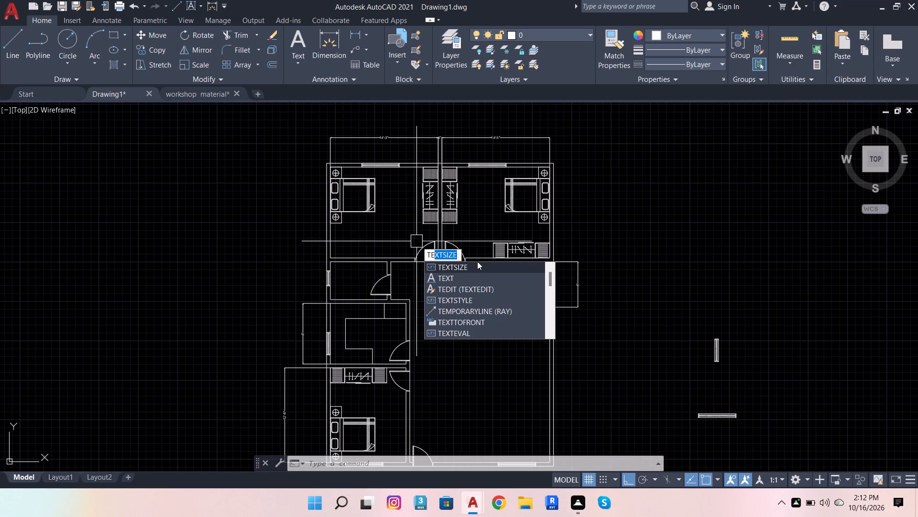
{"action": "left_click", "coordinate": [474, 265]}
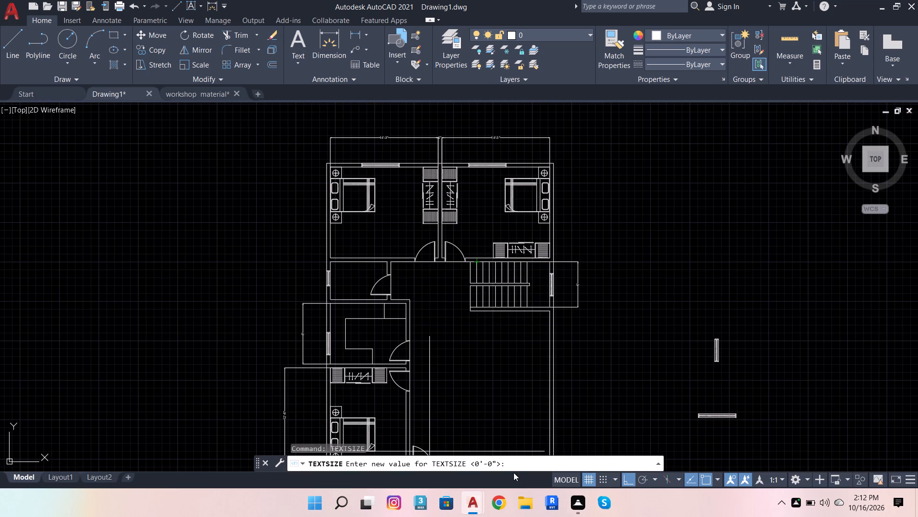
{"action": "left_click", "coordinate": [513, 461]}
{"action": "key", "text": "4"}
{"action": "key", "text": "Return"}
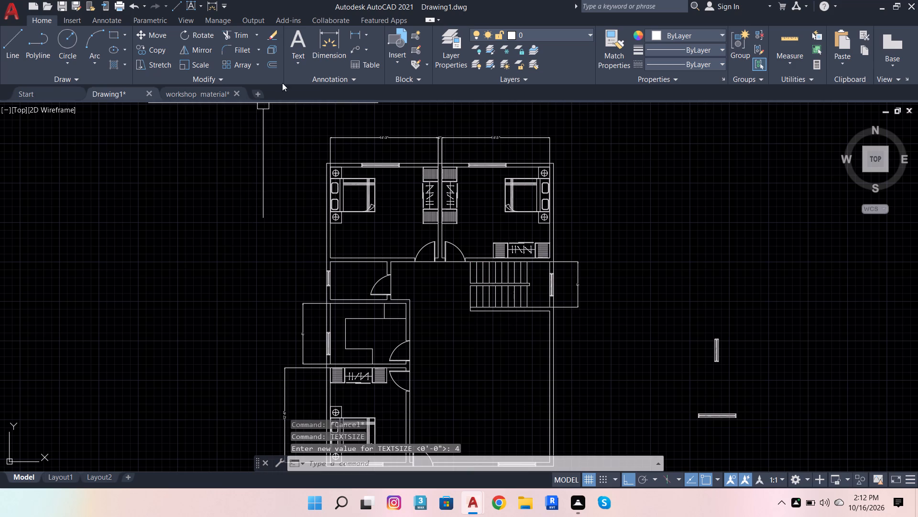
Start a centre-aligned multiline text in the open floor area of the upper-left bedroom and enter BEDROOM 1 as its first line.
{"action": "left_click", "coordinate": [306, 34]}
{"action": "scroll", "coordinate": [360, 237], "scroll_direction": "up", "scroll_amount": 1}
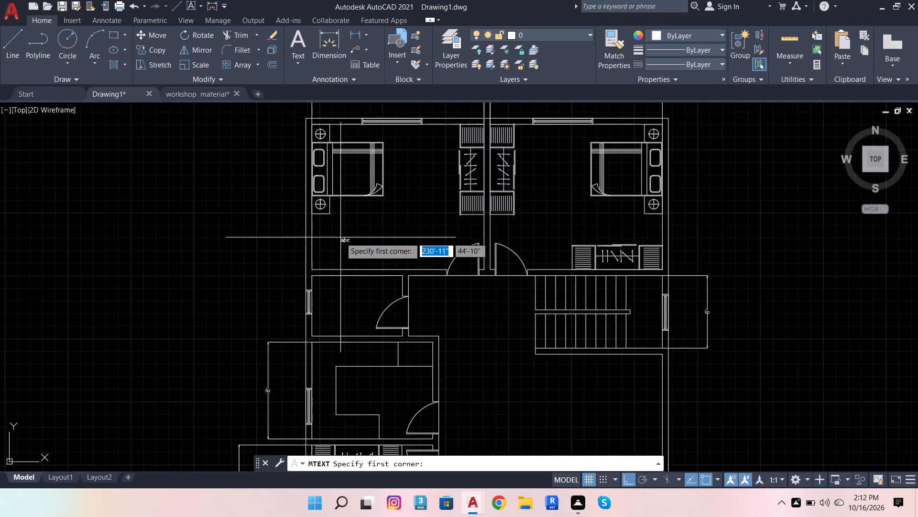
{"action": "scroll", "coordinate": [340, 237], "scroll_direction": "up", "scroll_amount": 2}
{"action": "left_click", "coordinate": [368, 166]}
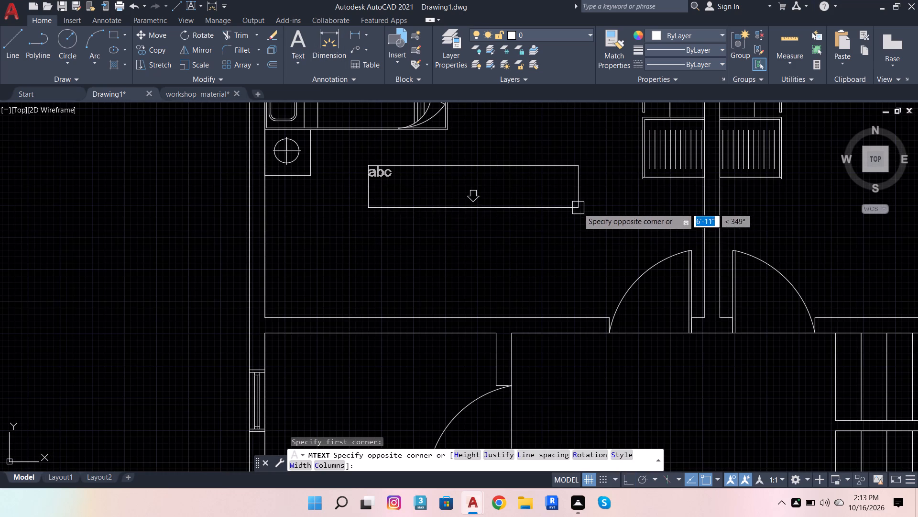
{"action": "left_click", "coordinate": [578, 207]}
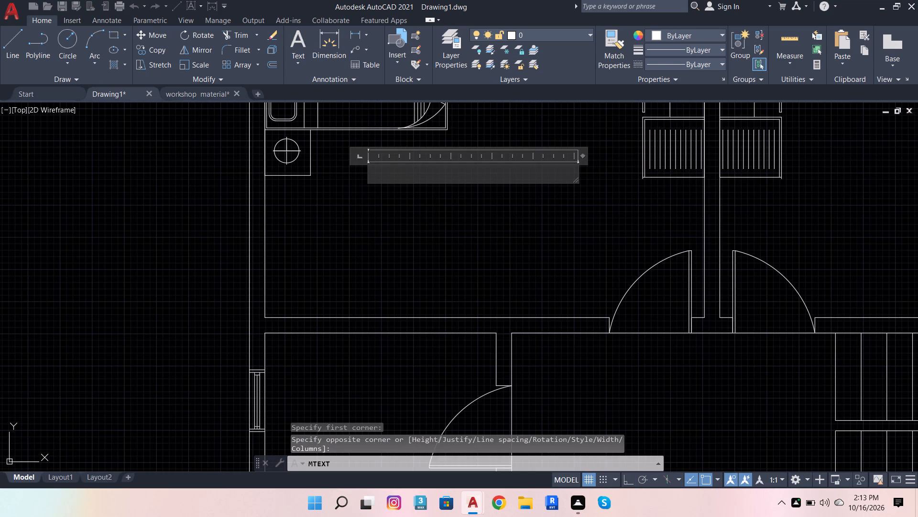
{"action": "left_click", "coordinate": [462, 67]}
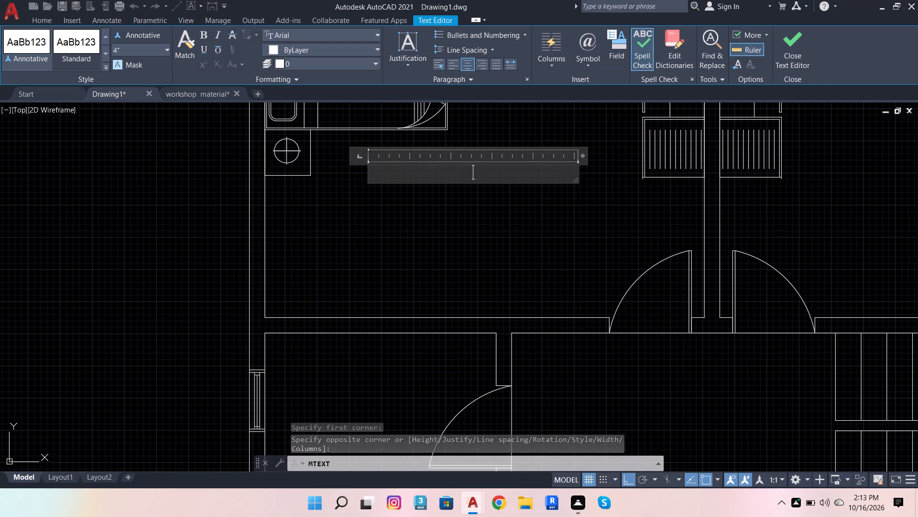
{"action": "scroll", "coordinate": [474, 170], "scroll_direction": "up", "scroll_amount": 3}
{"action": "left_click", "coordinate": [474, 177]}
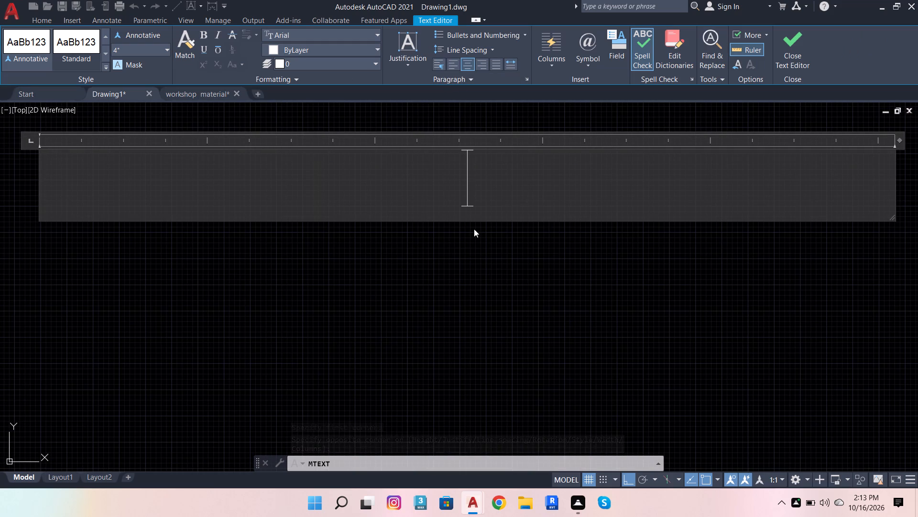
{"action": "key", "text": "b"}
{"action": "type", "text": "EDROO"}
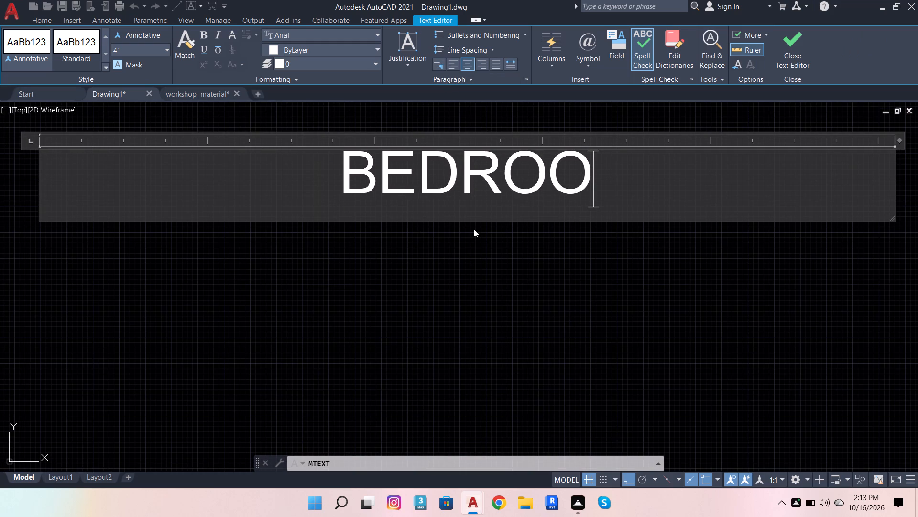
{"action": "type", "text": "M 1"}
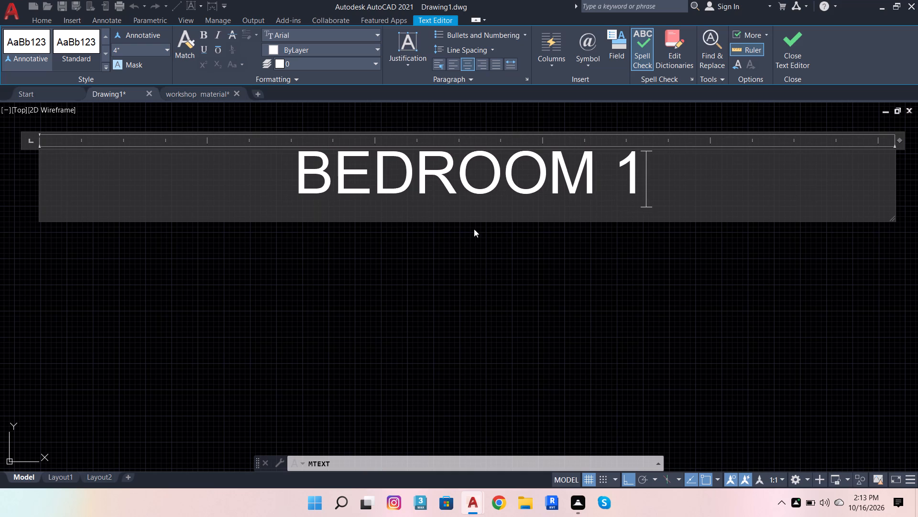
Add the second line 12'-0" X 11'-0" under BEDROOM 1 and finish the upper-left bedroom's label.
{"action": "key", "text": "Return"}
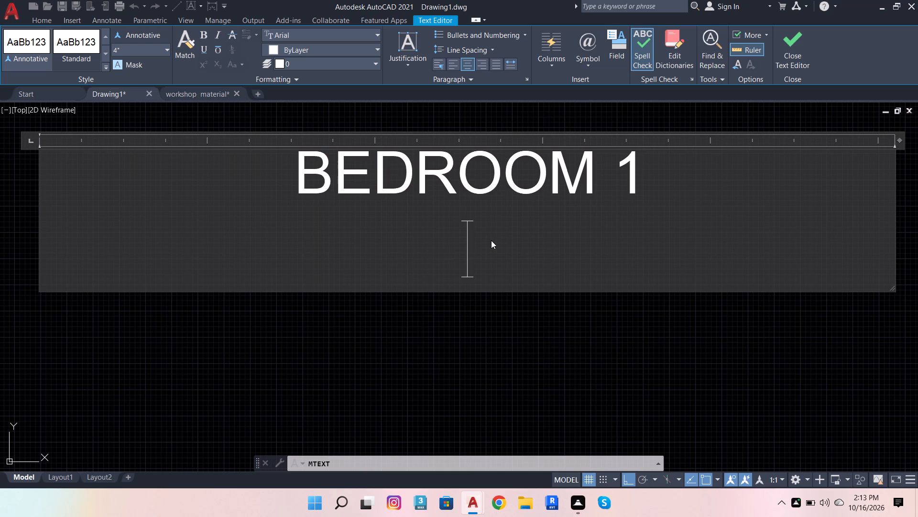
{"action": "type", "text": "11"}
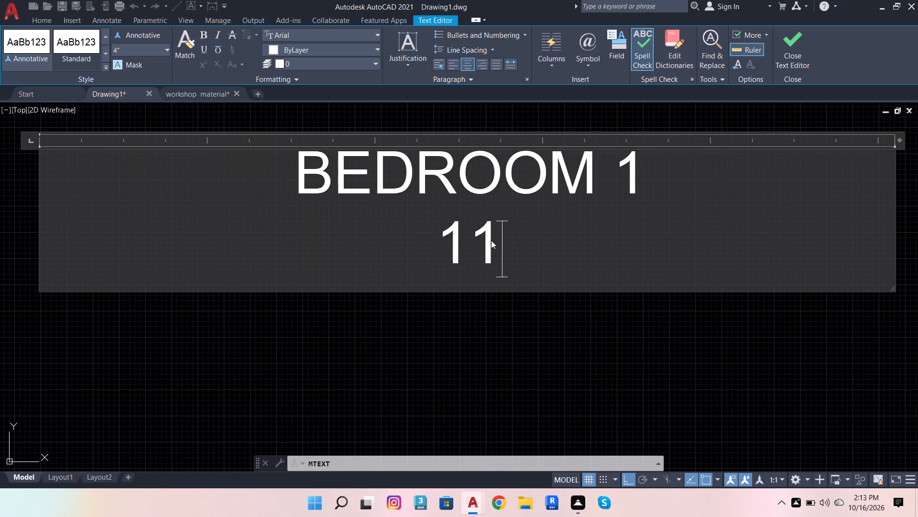
{"action": "key", "text": "BackSpace"}
{"action": "type", "text": "2'"}
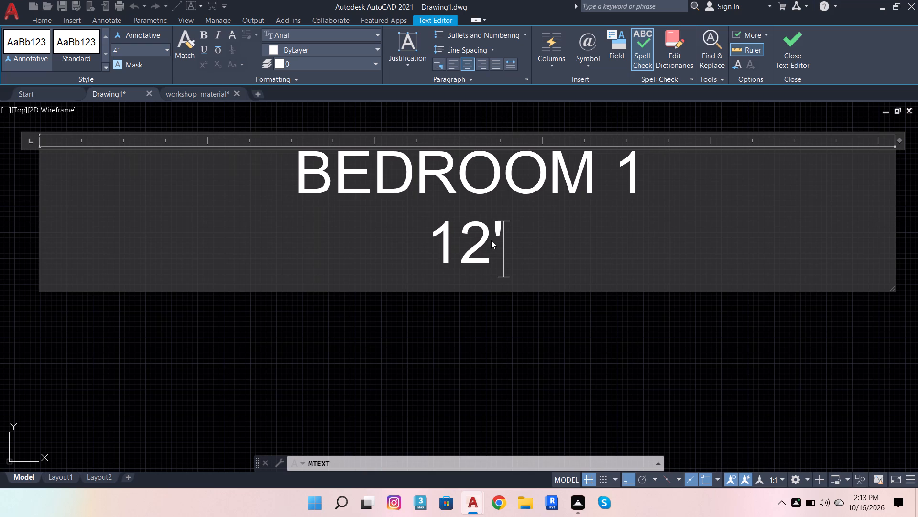
{"action": "type", "text": "-0"}
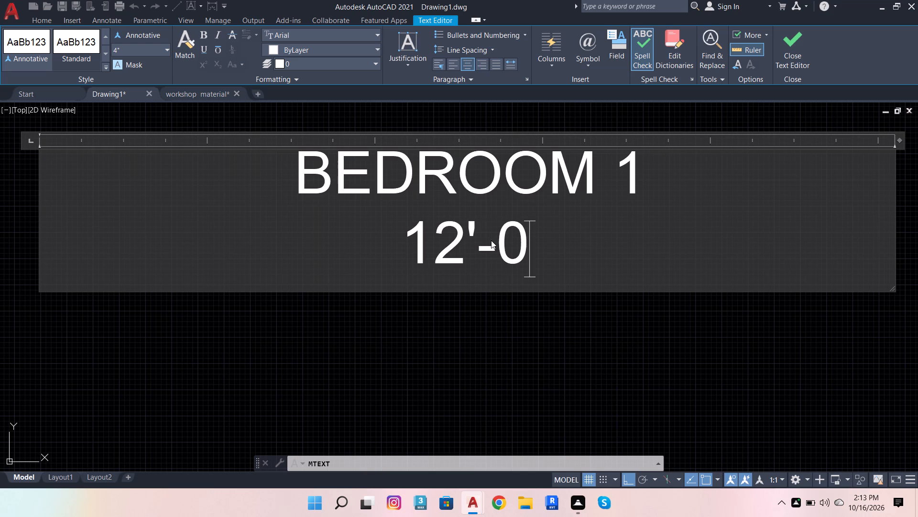
{"action": "key", "text": "space"}
{"action": "type", "text": "X"}
{"action": "key", "text": "space"}
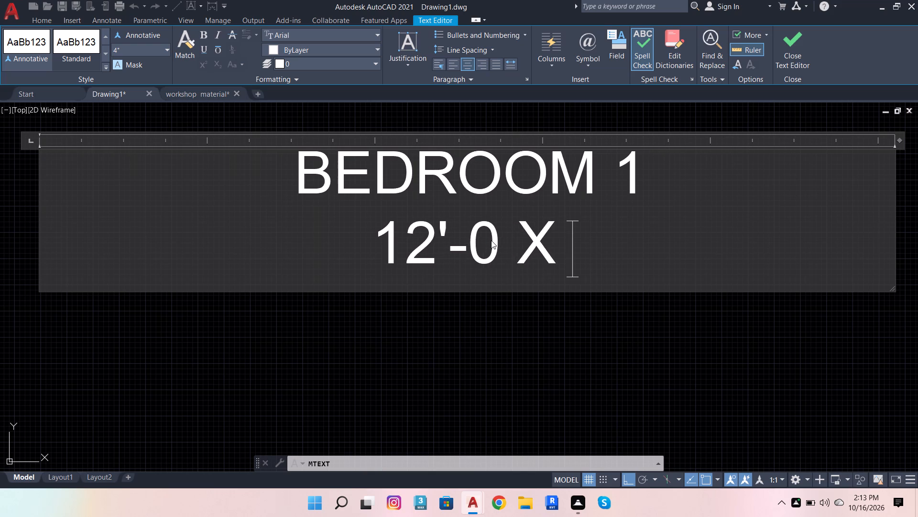
{"action": "type", "text": "11'"}
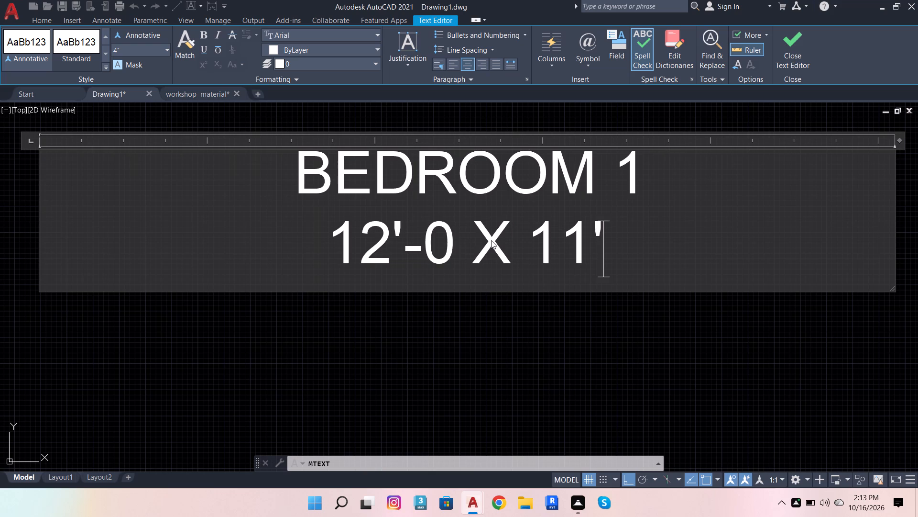
{"action": "type", "text": "-0\""}
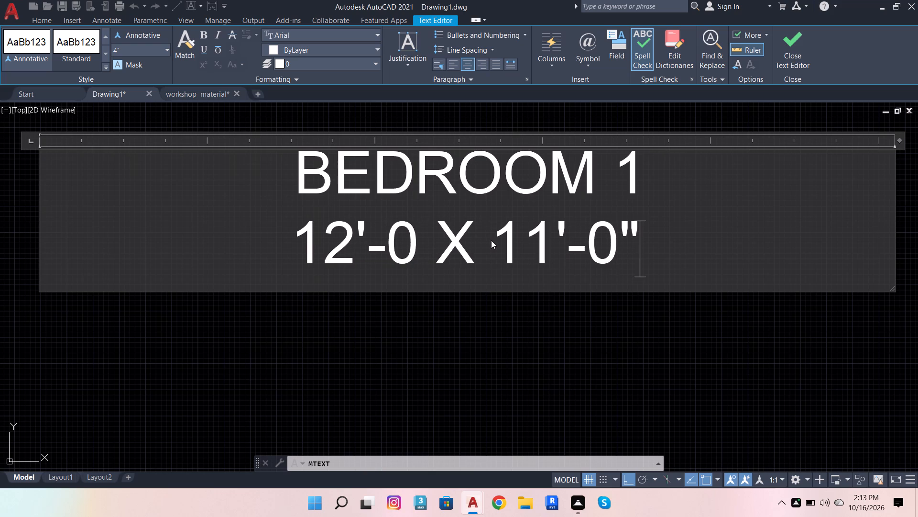
{"action": "left_click", "coordinate": [429, 253]}
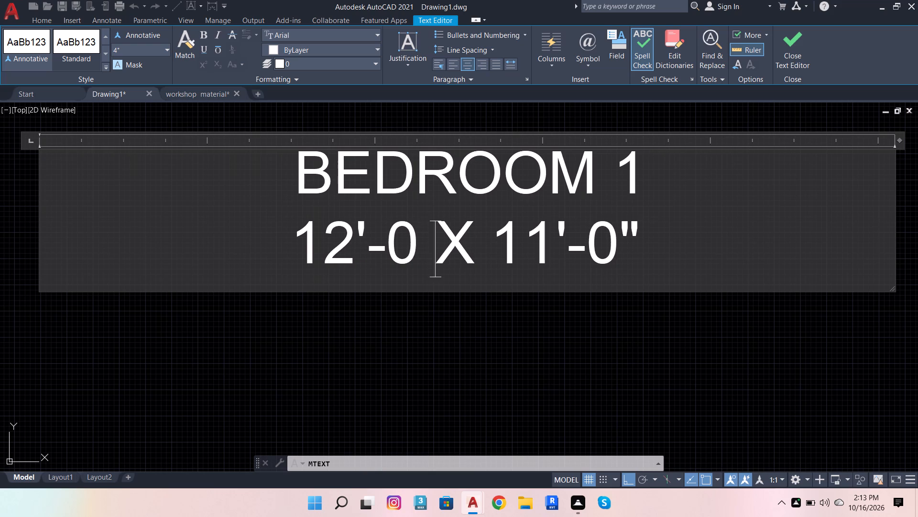
{"action": "left_click", "coordinate": [422, 249]}
{"action": "key", "text": "shift+quotedbl"}
{"action": "scroll", "coordinate": [433, 294], "scroll_direction": "down", "scroll_amount": 3}
{"action": "left_click", "coordinate": [458, 331]}
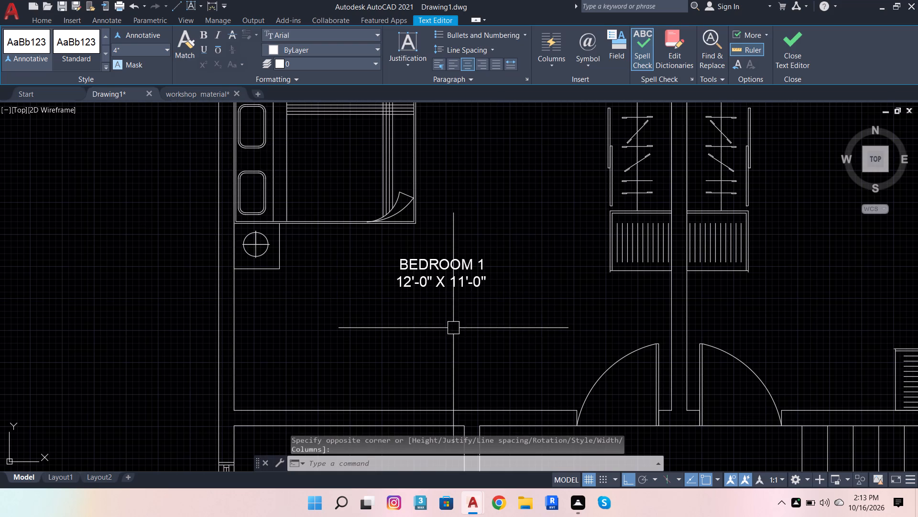
Start a centre-aligned multiline text above the wardrobe in the upper-right bedroom and enter BEDROOM 2 as its first line.
{"action": "left_click", "coordinate": [293, 34]}
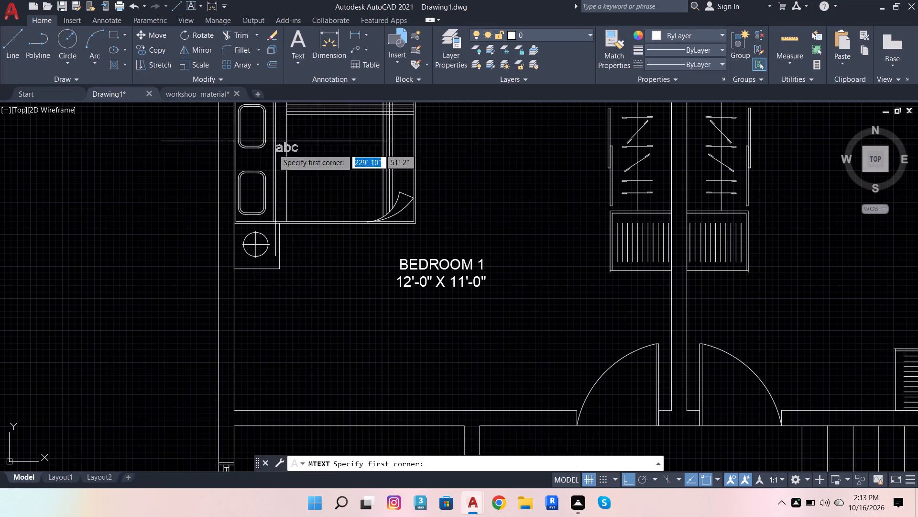
{"action": "scroll", "coordinate": [265, 170], "scroll_direction": "down", "scroll_amount": 4}
{"action": "scroll", "coordinate": [455, 161], "scroll_direction": "up", "scroll_amount": 1}
{"action": "scroll", "coordinate": [337, 183], "scroll_direction": "up", "scroll_amount": 1}
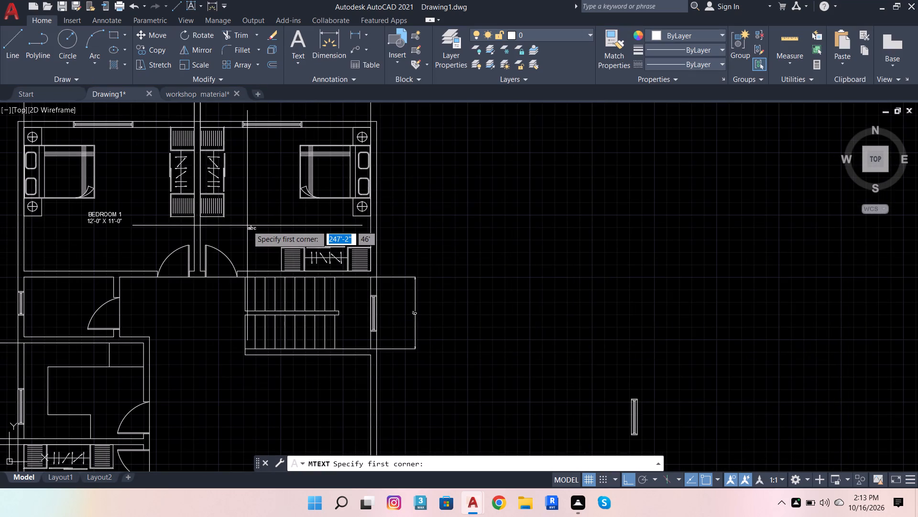
{"action": "scroll", "coordinate": [247, 225], "scroll_direction": "up", "scroll_amount": 2}
{"action": "left_click", "coordinate": [247, 222]}
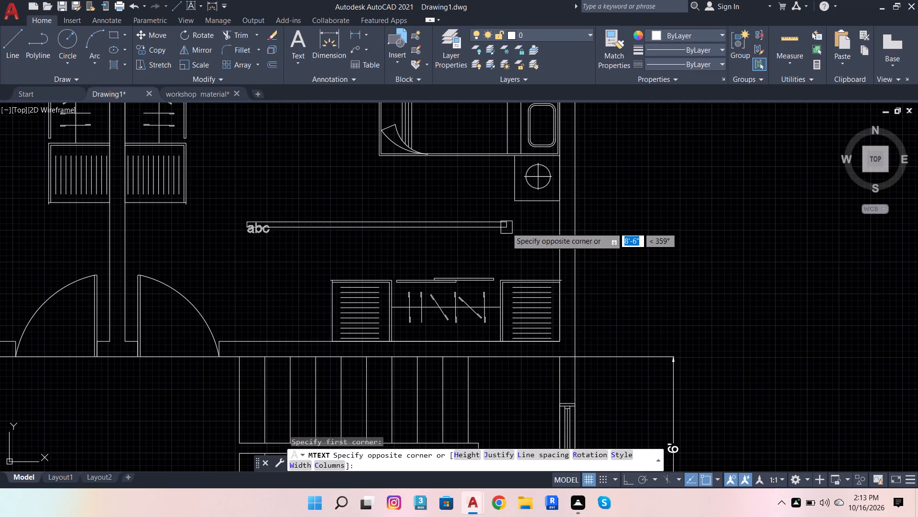
{"action": "left_click", "coordinate": [382, 257]}
{"action": "scroll", "coordinate": [312, 244], "scroll_direction": "up", "scroll_amount": 2}
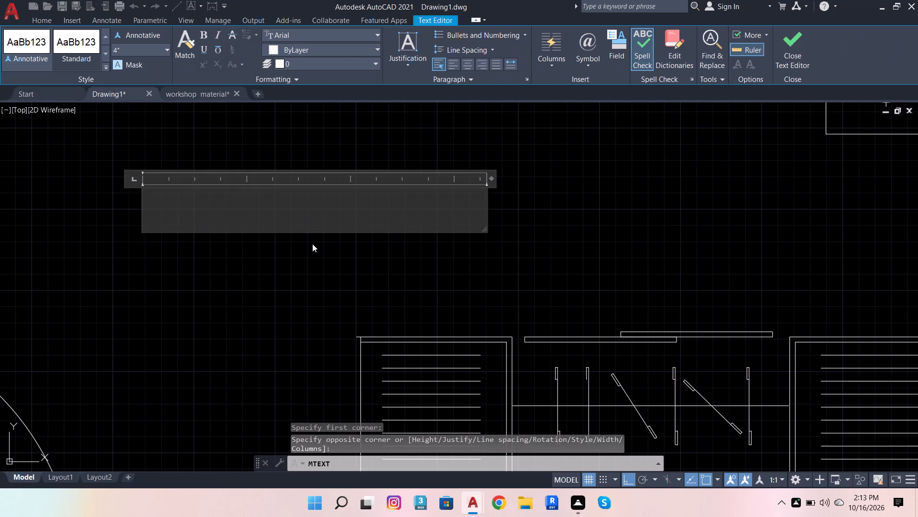
{"action": "left_click", "coordinate": [462, 62]}
{"action": "left_click", "coordinate": [372, 221]}
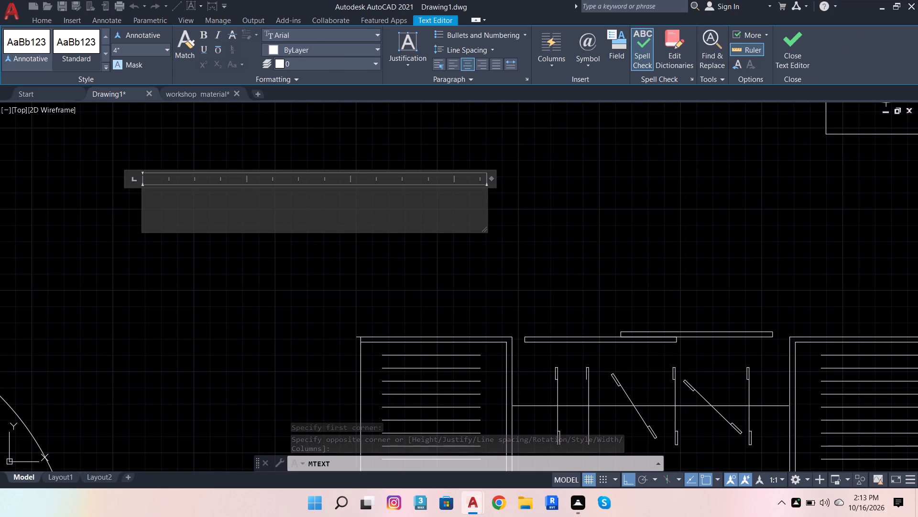
{"action": "type", "text": "BEDR"}
{"action": "type", "text": "OO"}
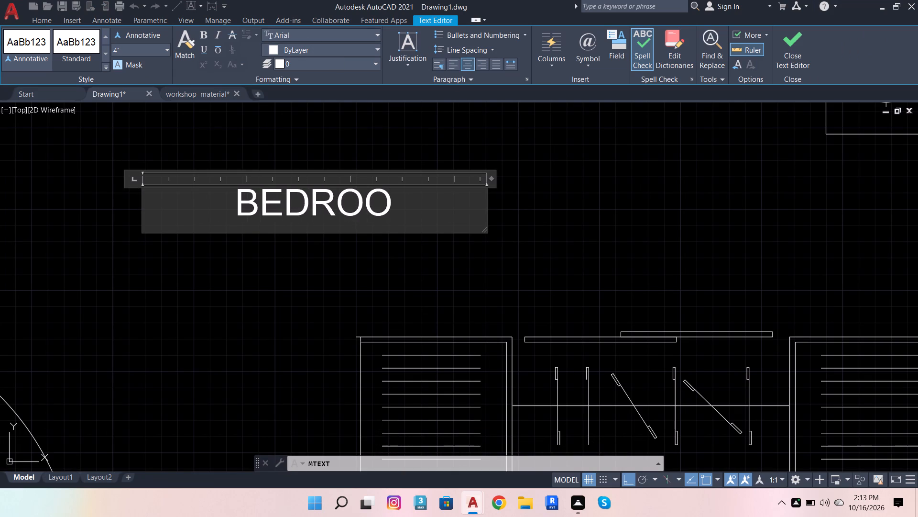
{"action": "type", "text": "M"}
{"action": "key", "text": "space"}
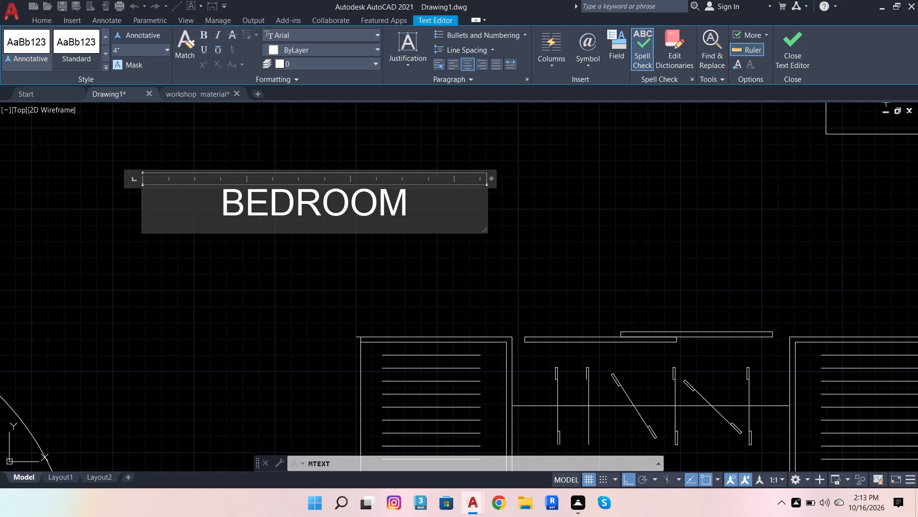
{"action": "key", "text": "2"}
Add the second line 12'-0" X 11'-0" under BEDROOM 2 and finish the upper-right bedroom's label.
{"action": "key", "text": "Return"}
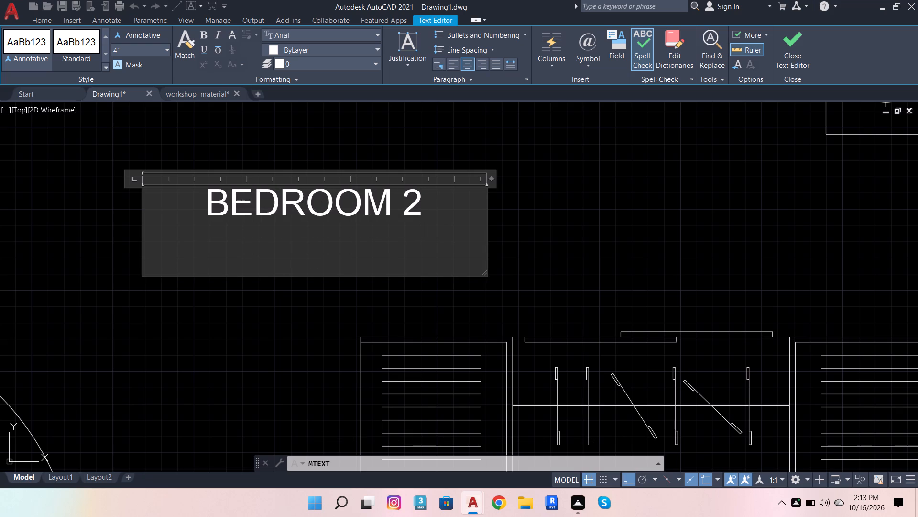
{"action": "type", "text": "12"}
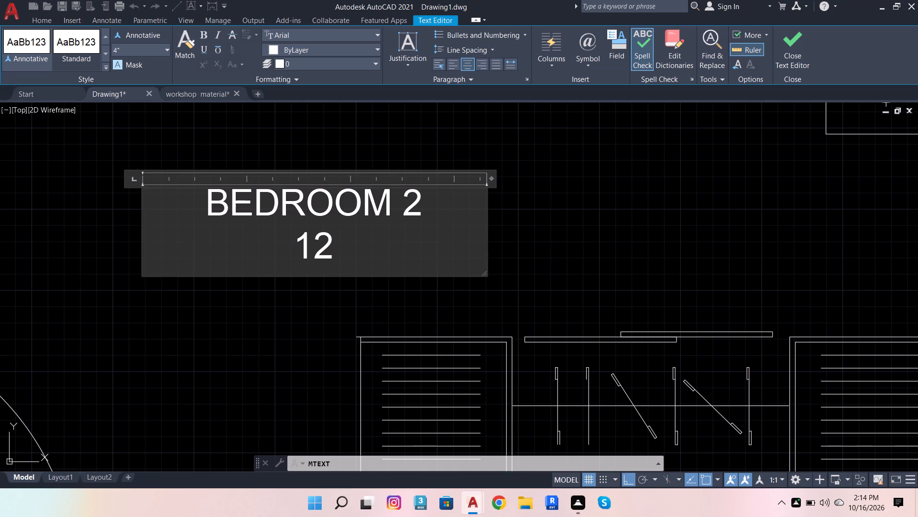
{"action": "key", "text": "minus"}
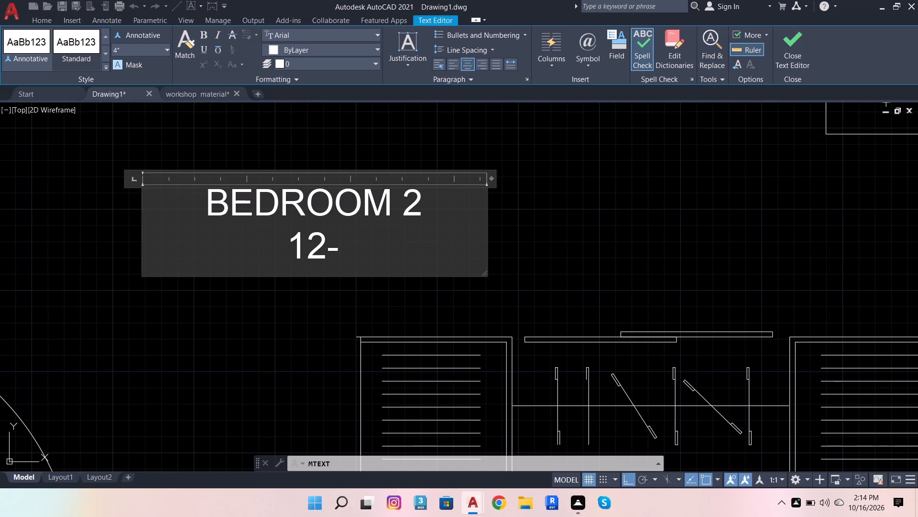
{"action": "key", "text": "BackSpace"}
{"action": "type", "text": "'-0\""}
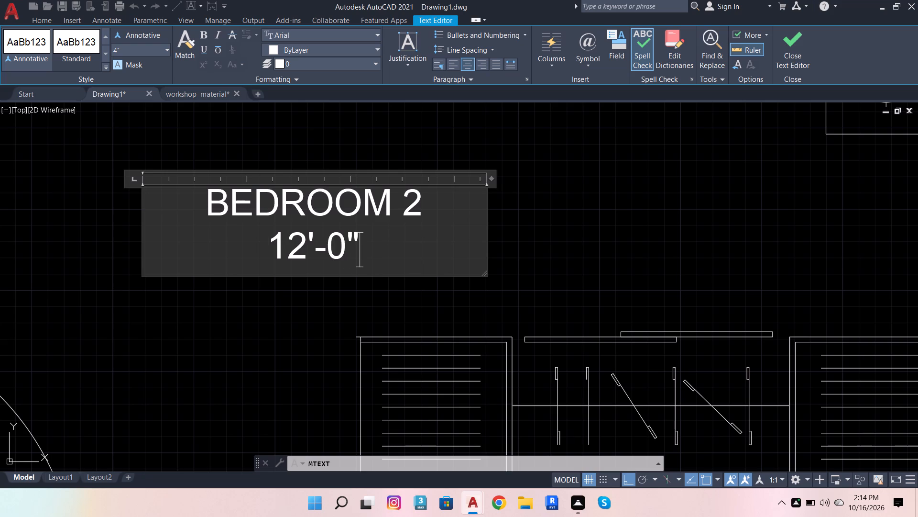
{"action": "key", "text": "space"}
{"action": "type", "text": "X"}
{"action": "key", "text": "space"}
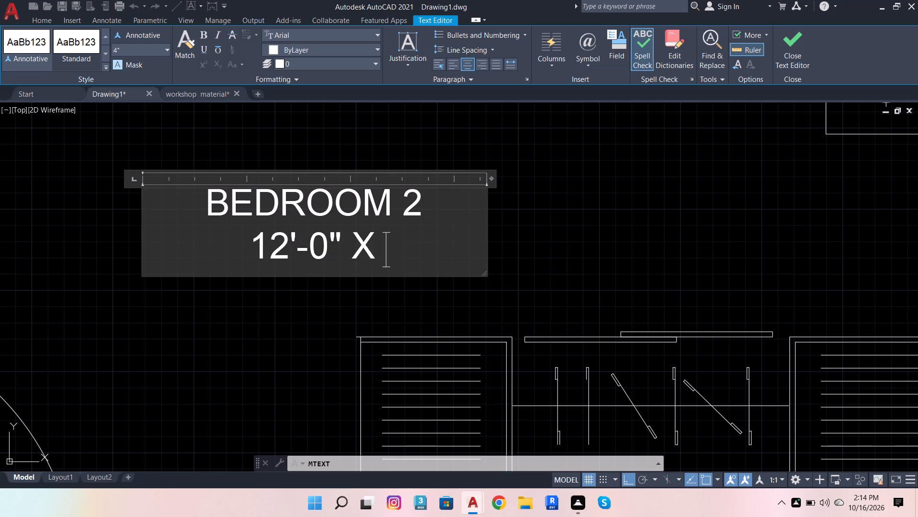
{"action": "key", "text": "1"}
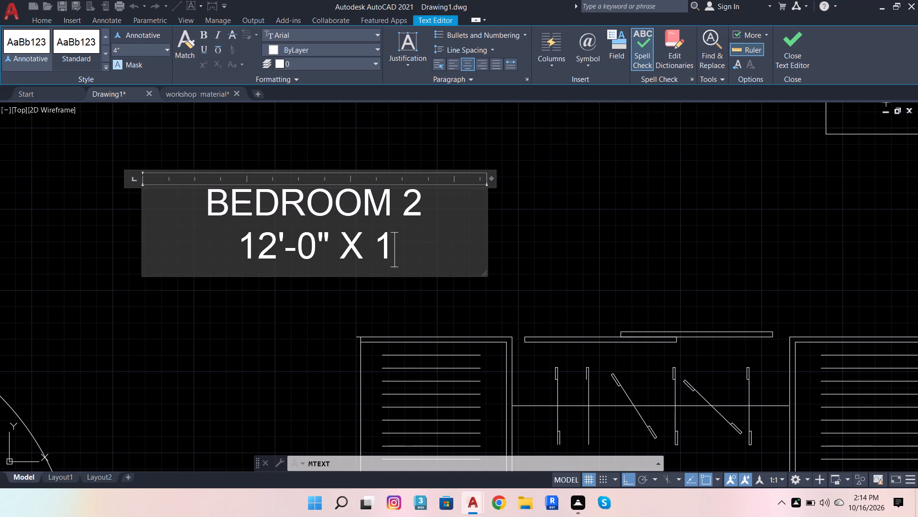
{"action": "scroll", "coordinate": [393, 195], "scroll_direction": "down", "scroll_amount": 3}
{"action": "scroll", "coordinate": [383, 209], "scroll_direction": "up", "scroll_amount": 3}
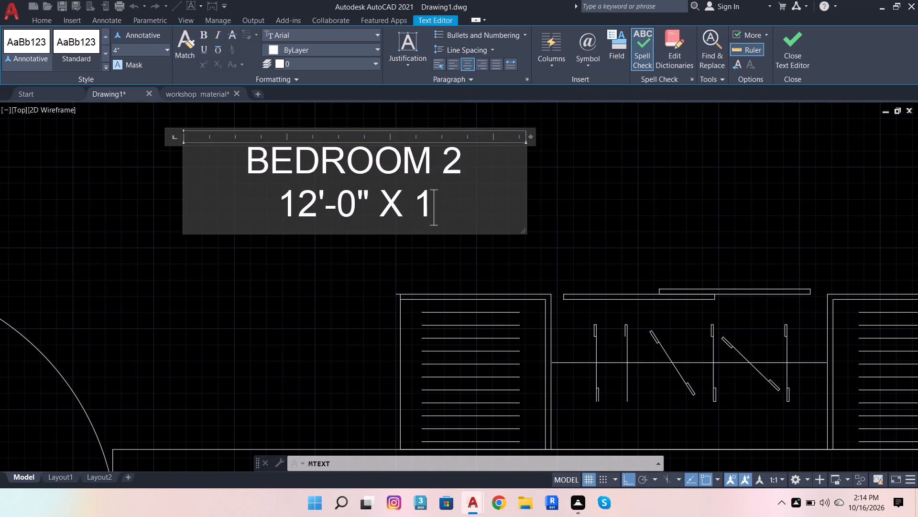
{"action": "type", "text": "1'-0\""}
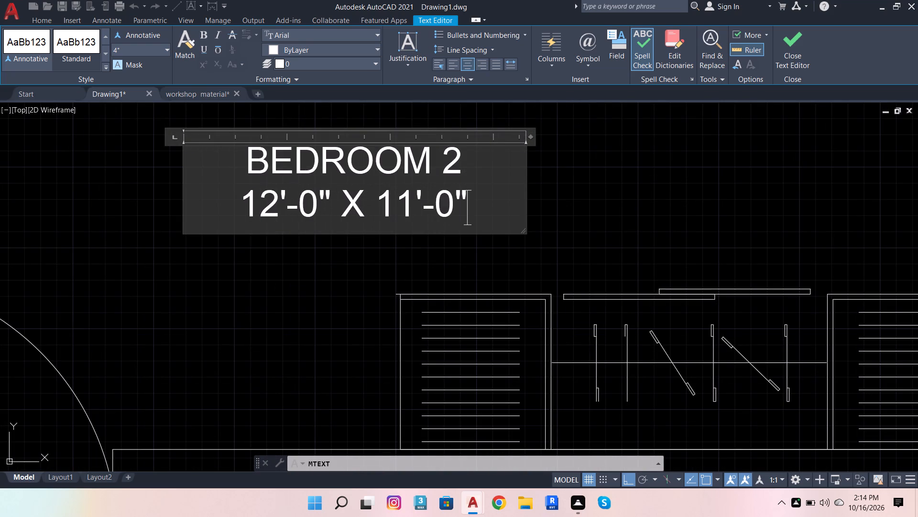
{"action": "left_click", "coordinate": [577, 205]}
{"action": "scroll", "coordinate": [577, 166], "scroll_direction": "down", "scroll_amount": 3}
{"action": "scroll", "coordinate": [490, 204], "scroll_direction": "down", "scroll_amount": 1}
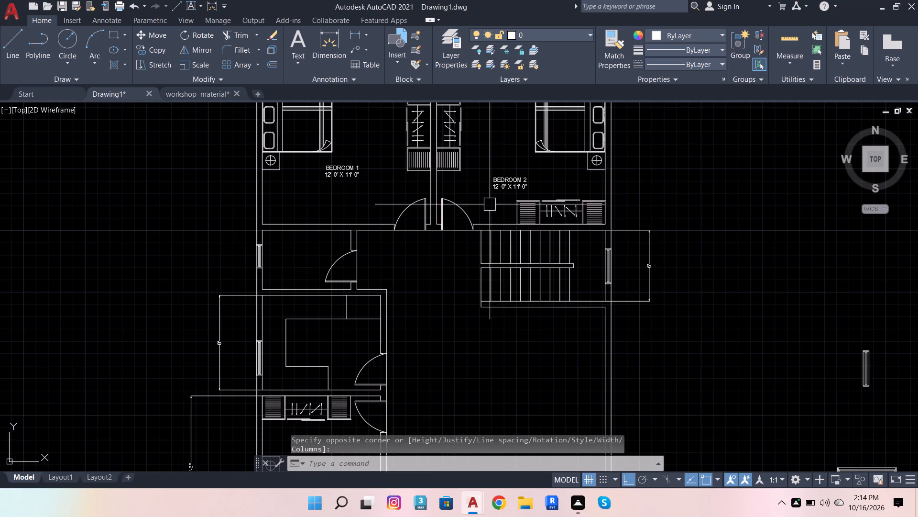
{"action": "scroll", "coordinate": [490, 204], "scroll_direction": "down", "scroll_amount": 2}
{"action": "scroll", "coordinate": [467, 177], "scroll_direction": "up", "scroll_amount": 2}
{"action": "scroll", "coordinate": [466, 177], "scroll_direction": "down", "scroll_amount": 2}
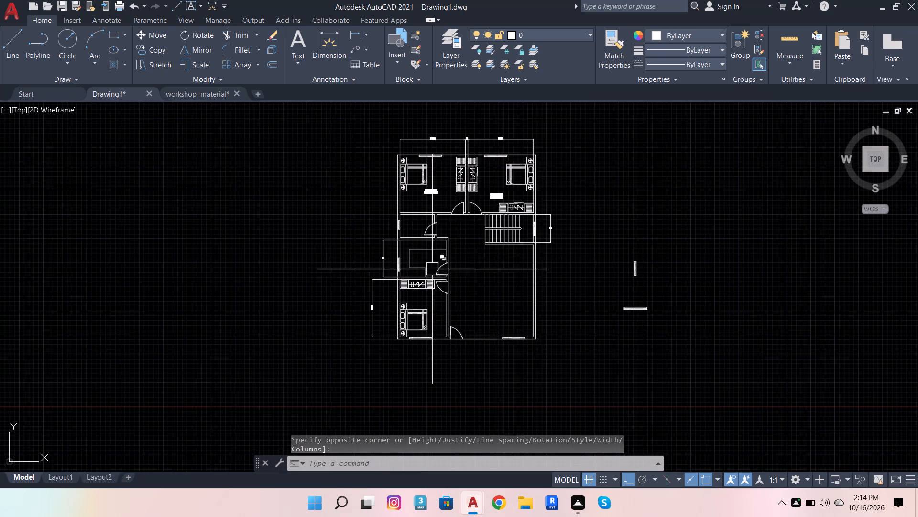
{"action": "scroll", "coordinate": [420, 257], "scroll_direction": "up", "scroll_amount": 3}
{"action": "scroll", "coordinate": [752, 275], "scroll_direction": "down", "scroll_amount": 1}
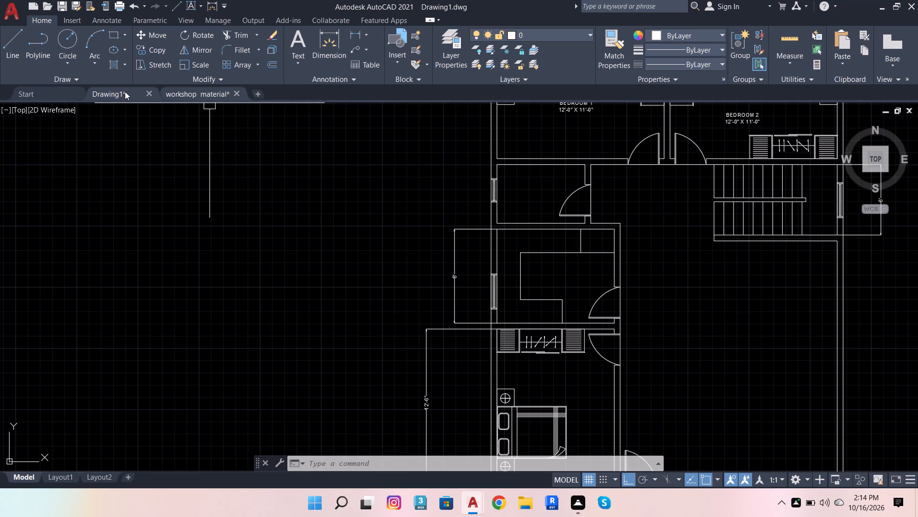
Switch to the workshop material drawing and examine the W.C. plan symbols for one suited to the floor plan's toilet.
{"action": "left_click", "coordinate": [202, 98]}
{"action": "scroll", "coordinate": [304, 144], "scroll_direction": "down", "scroll_amount": 2}
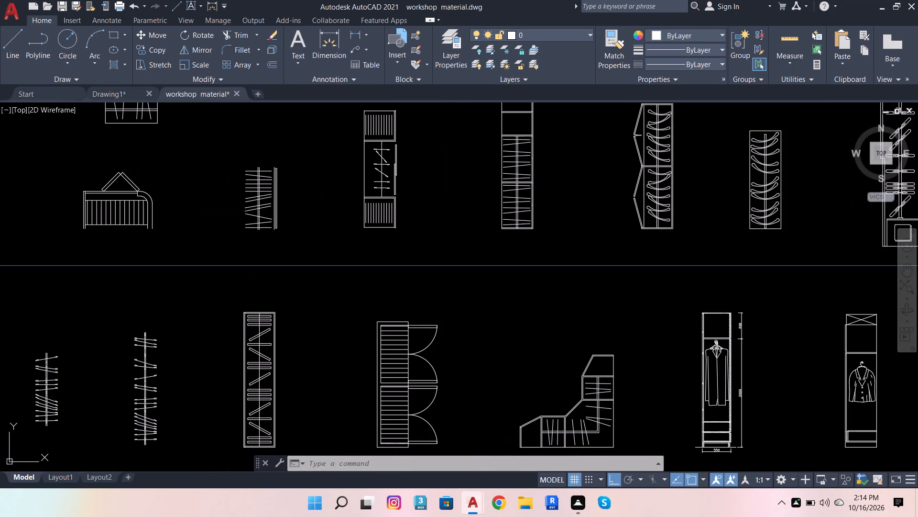
{"action": "scroll", "coordinate": [317, 153], "scroll_direction": "down", "scroll_amount": 5}
{"action": "scroll", "coordinate": [436, 136], "scroll_direction": "down", "scroll_amount": 5}
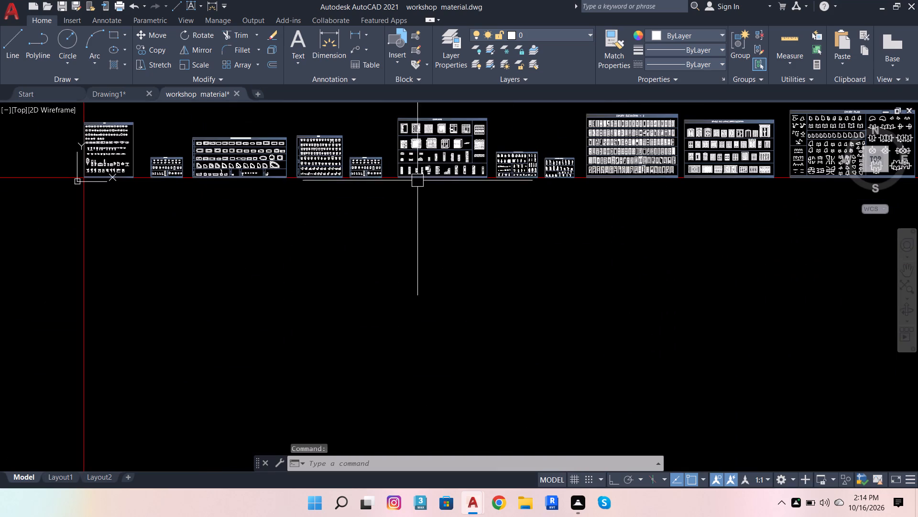
{"action": "scroll", "coordinate": [179, 159], "scroll_direction": "up", "scroll_amount": 4}
{"action": "scroll", "coordinate": [240, 187], "scroll_direction": "down", "scroll_amount": 4}
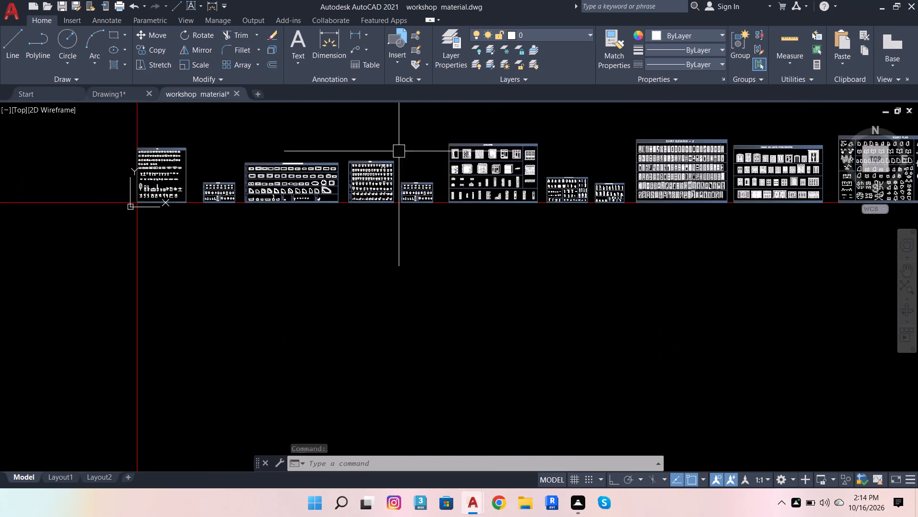
{"action": "scroll", "coordinate": [430, 167], "scroll_direction": "up", "scroll_amount": 3}
{"action": "scroll", "coordinate": [225, 163], "scroll_direction": "up", "scroll_amount": 3}
{"action": "right_click_drag", "start_coordinate": [225, 163], "coordinate": [595, 169]}
{"action": "scroll", "coordinate": [743, 195], "scroll_direction": "down", "scroll_amount": 2}
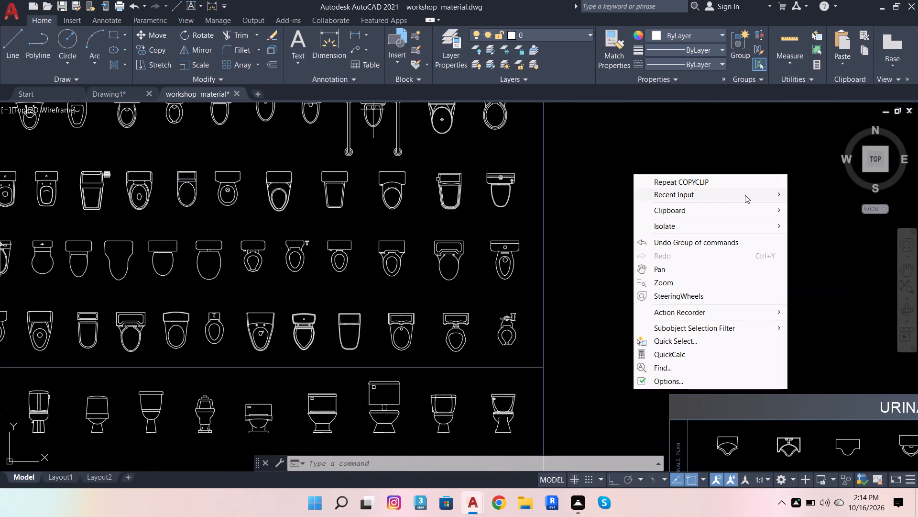
{"action": "scroll", "coordinate": [485, 194], "scroll_direction": "down", "scroll_amount": 2}
{"action": "left_click", "coordinate": [485, 195]}
{"action": "scroll", "coordinate": [672, 188], "scroll_direction": "down", "scroll_amount": 1}
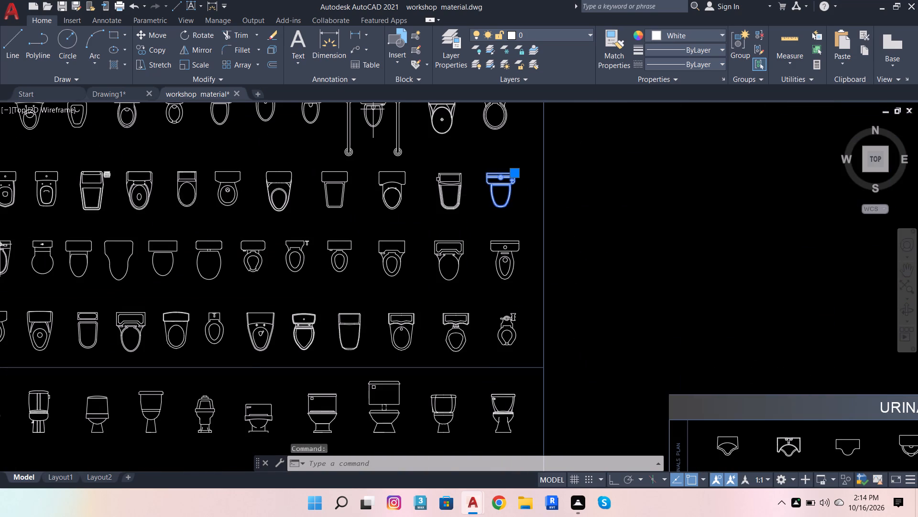
{"action": "scroll", "coordinate": [672, 188], "scroll_direction": "down", "scroll_amount": 1}
{"action": "scroll", "coordinate": [544, 184], "scroll_direction": "up", "scroll_amount": 4}
{"action": "key", "text": "Escape"}
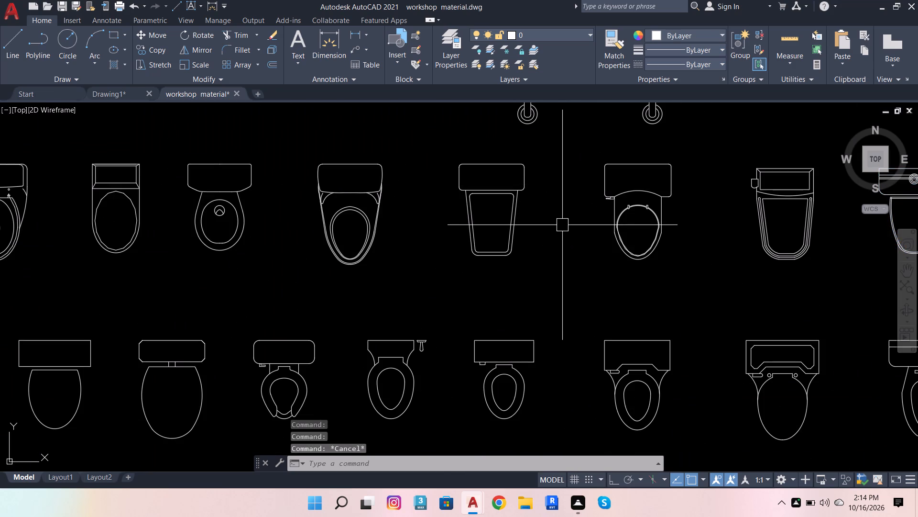
{"action": "scroll", "coordinate": [574, 217], "scroll_direction": "down", "scroll_amount": 2}
{"action": "scroll", "coordinate": [275, 221], "scroll_direction": "up", "scroll_amount": 2}
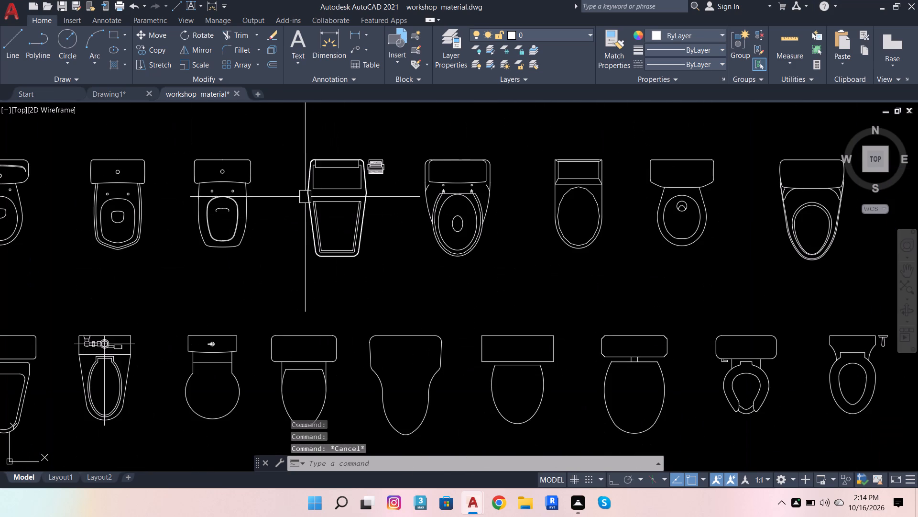
{"action": "scroll", "coordinate": [361, 235], "scroll_direction": "down", "scroll_amount": 2}
{"action": "scroll", "coordinate": [146, 212], "scroll_direction": "up", "scroll_amount": 3}
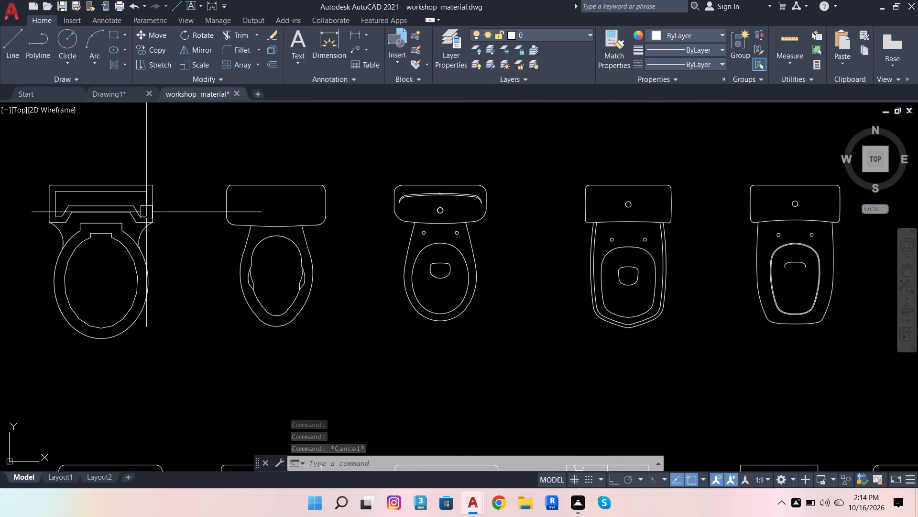
{"action": "scroll", "coordinate": [288, 248], "scroll_direction": "down", "scroll_amount": 1}
{"action": "scroll", "coordinate": [256, 203], "scroll_direction": "down", "scroll_amount": 2}
{"action": "scroll", "coordinate": [279, 235], "scroll_direction": "down", "scroll_amount": 1}
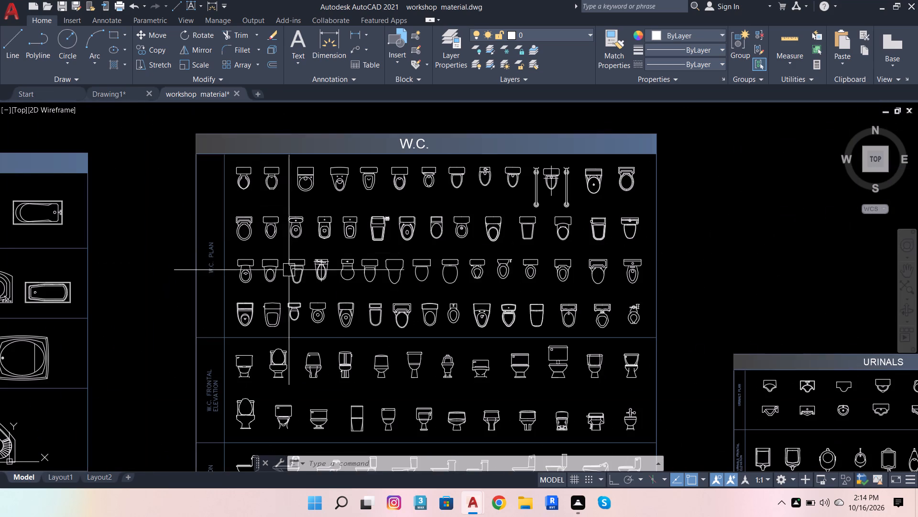
{"action": "scroll", "coordinate": [407, 314], "scroll_direction": "up", "scroll_amount": 2}
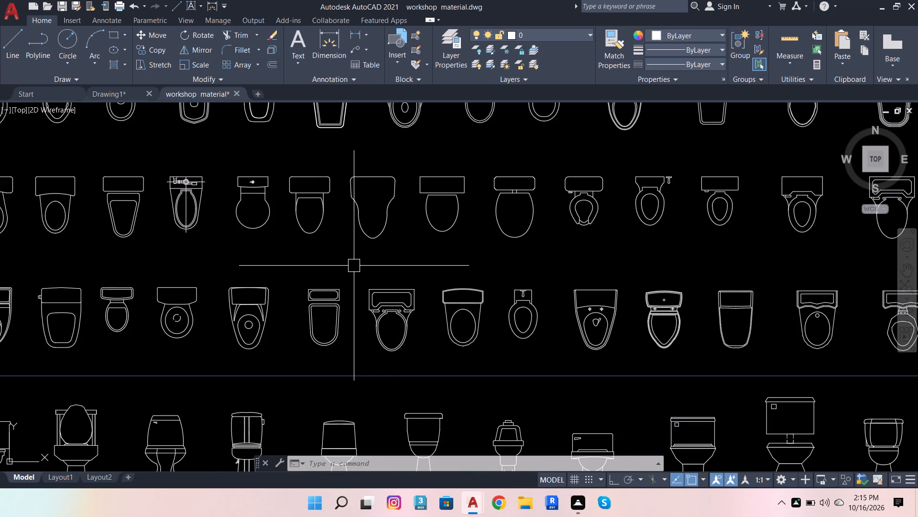
{"action": "scroll", "coordinate": [263, 189], "scroll_direction": "up", "scroll_amount": 3}
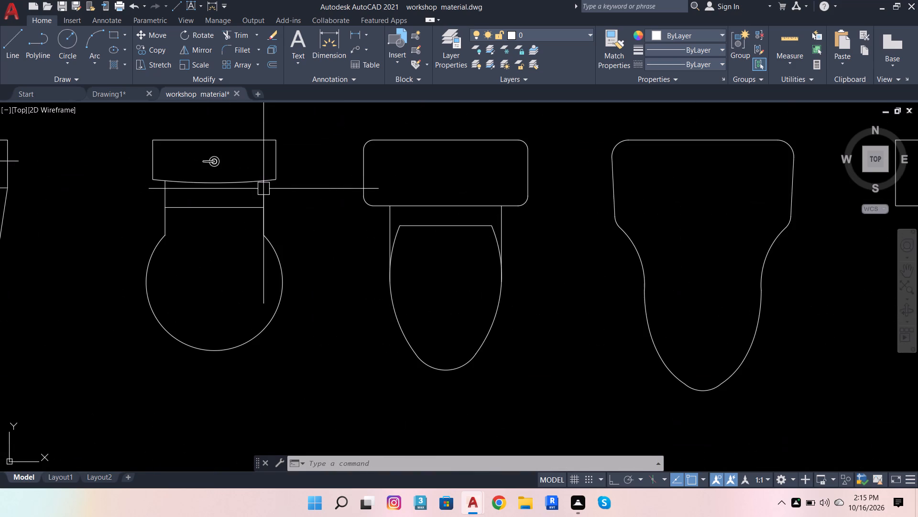
{"action": "scroll", "coordinate": [269, 208], "scroll_direction": "down", "scroll_amount": 3}
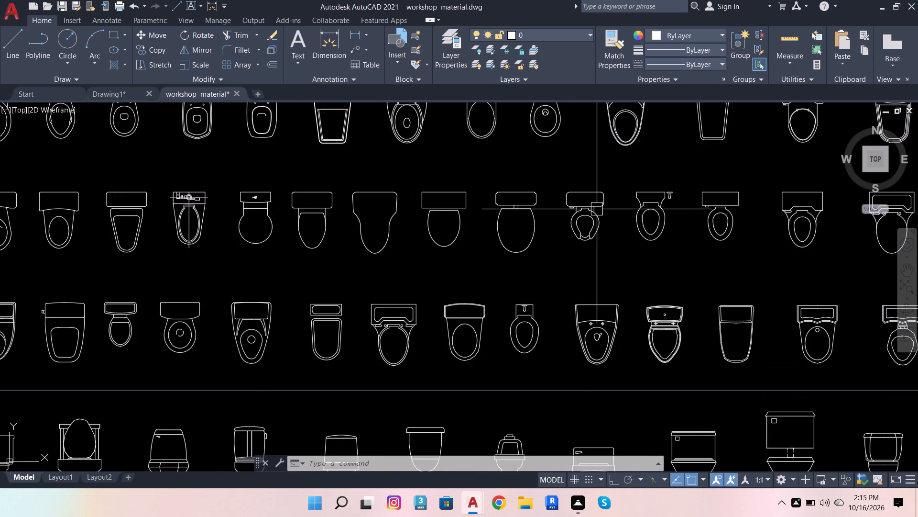
{"action": "scroll", "coordinate": [598, 209], "scroll_direction": "up", "scroll_amount": 3}
{"action": "scroll", "coordinate": [510, 202], "scroll_direction": "down", "scroll_amount": 3}
{"action": "scroll", "coordinate": [575, 189], "scroll_direction": "up", "scroll_amount": 3}
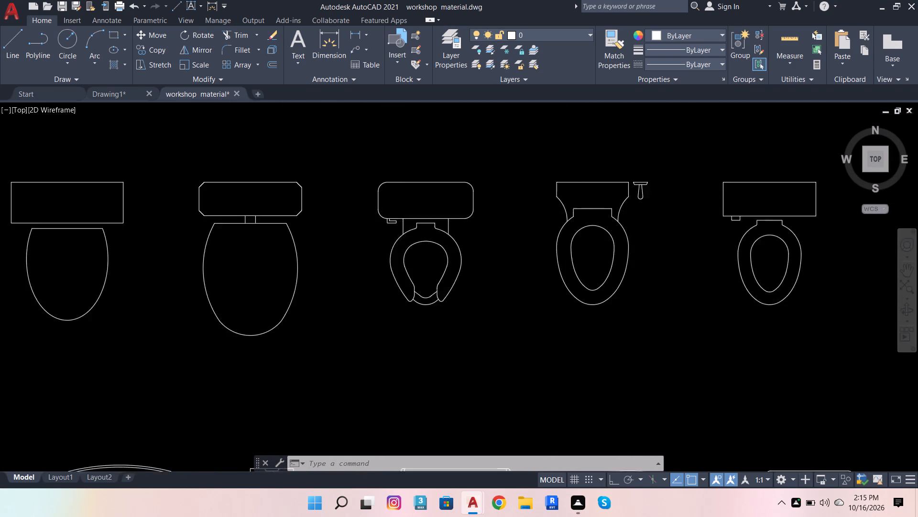
Copy the W.C. plan symbol with the flared tank and separate side fitting, and paste it into Drawing1 beside the house plan.
{"action": "left_click", "coordinate": [578, 176]}
{"action": "key", "text": "ctrl+c"}
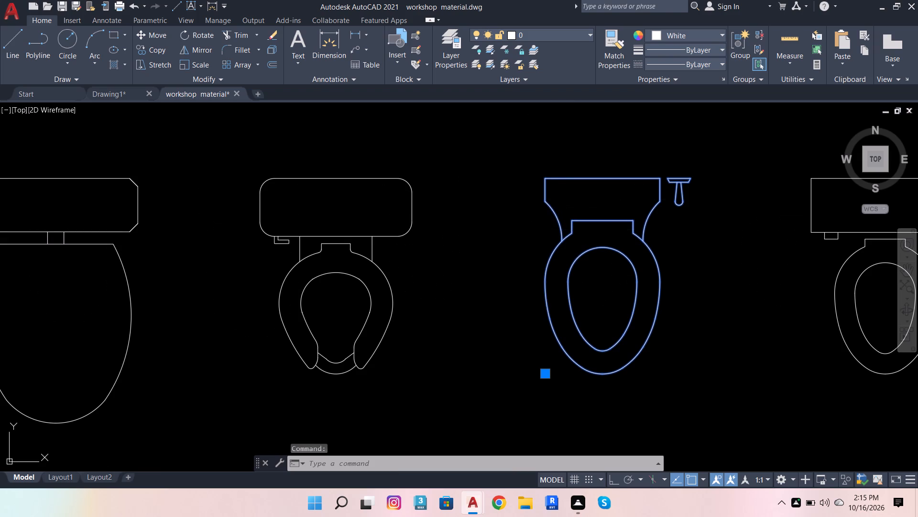
{"action": "left_click", "coordinate": [121, 95]}
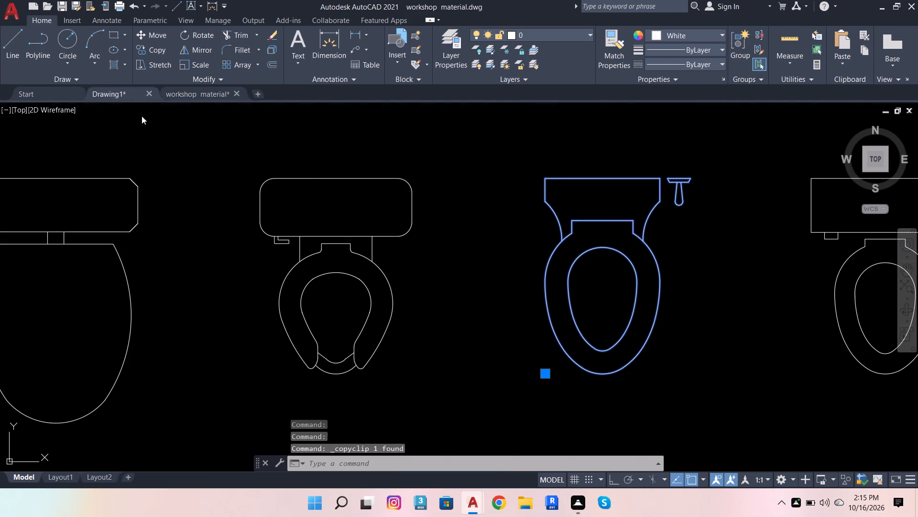
{"action": "scroll", "coordinate": [233, 242], "scroll_direction": "down", "scroll_amount": 3}
{"action": "scroll", "coordinate": [502, 211], "scroll_direction": "up", "scroll_amount": 1}
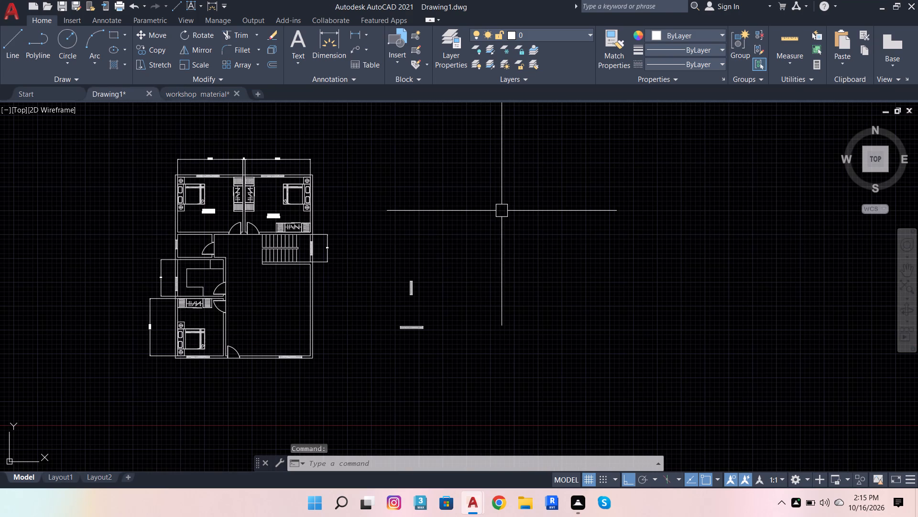
{"action": "key", "text": "ctrl+v"}
{"action": "scroll", "coordinate": [500, 231], "scroll_direction": "down", "scroll_amount": 3}
{"action": "left_click", "coordinate": [500, 232]}
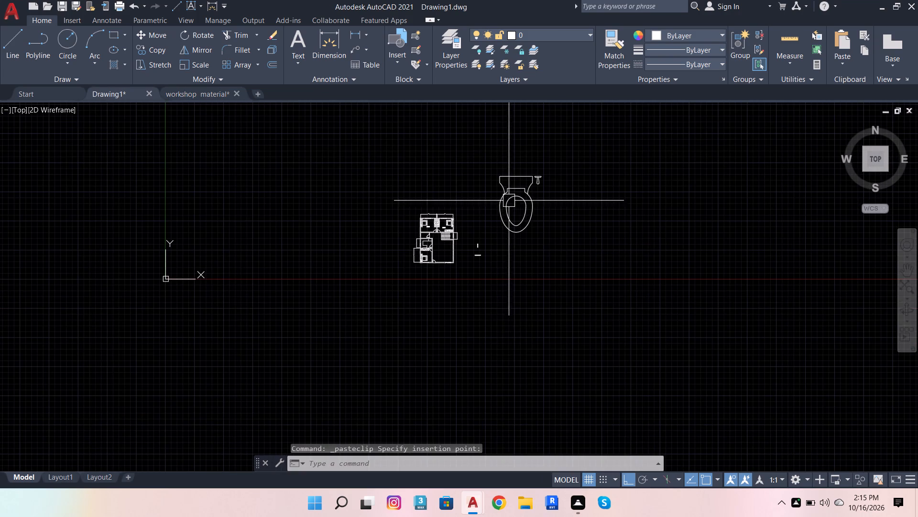
Draw a 2' horizontal reference line starting from the left edge of the pasted toilet's tank.
{"action": "scroll", "coordinate": [515, 184], "scroll_direction": "up", "scroll_amount": 3}
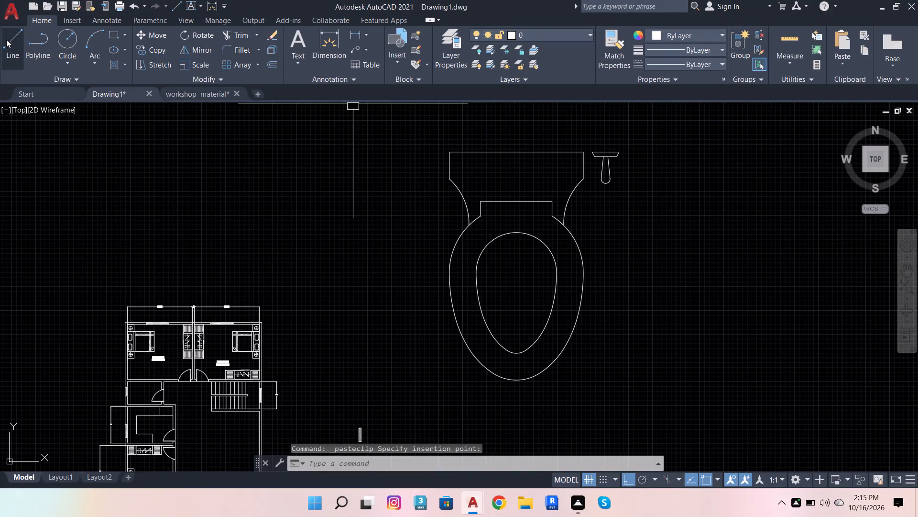
{"action": "left_click", "coordinate": [8, 43]}
{"action": "scroll", "coordinate": [464, 145], "scroll_direction": "up", "scroll_amount": 2}
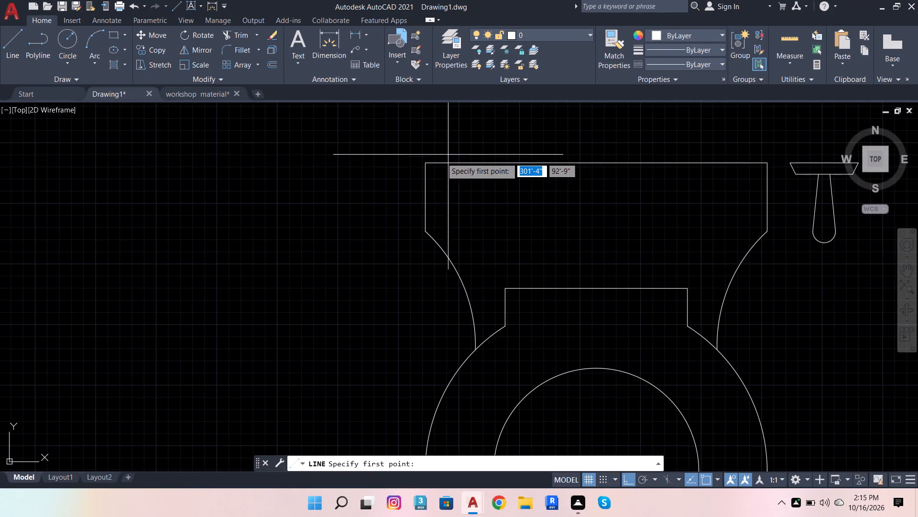
{"action": "left_click", "coordinate": [426, 192]}
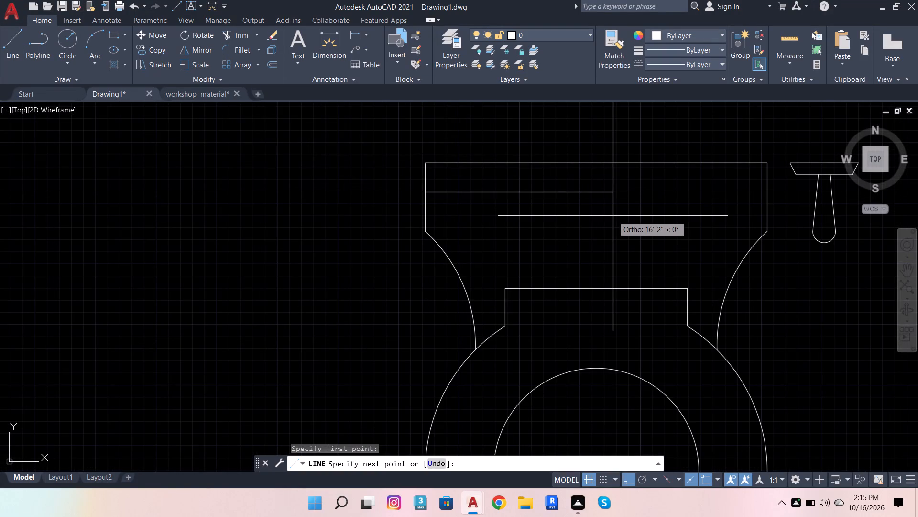
{"action": "type", "text": "2'"}
{"action": "key", "text": "Return"}
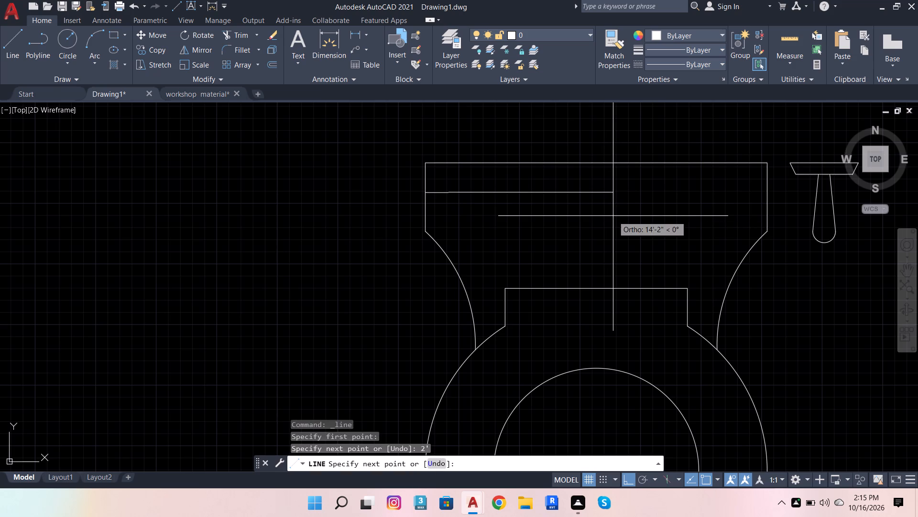
{"action": "key", "text": "space"}
Scale the toilet symbol down about the reference line's left end until its tank roughly matches the 2' line.
{"action": "left_click", "coordinate": [593, 157]}
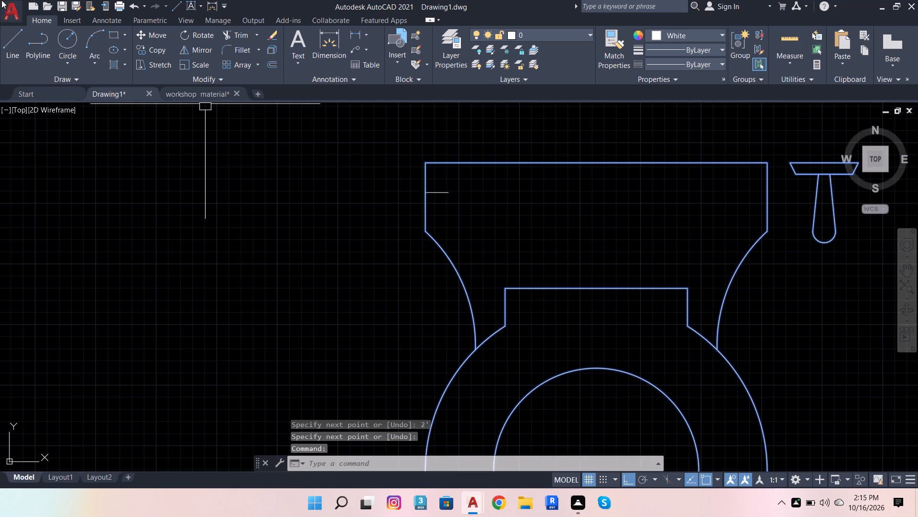
{"action": "left_click", "coordinate": [188, 65]}
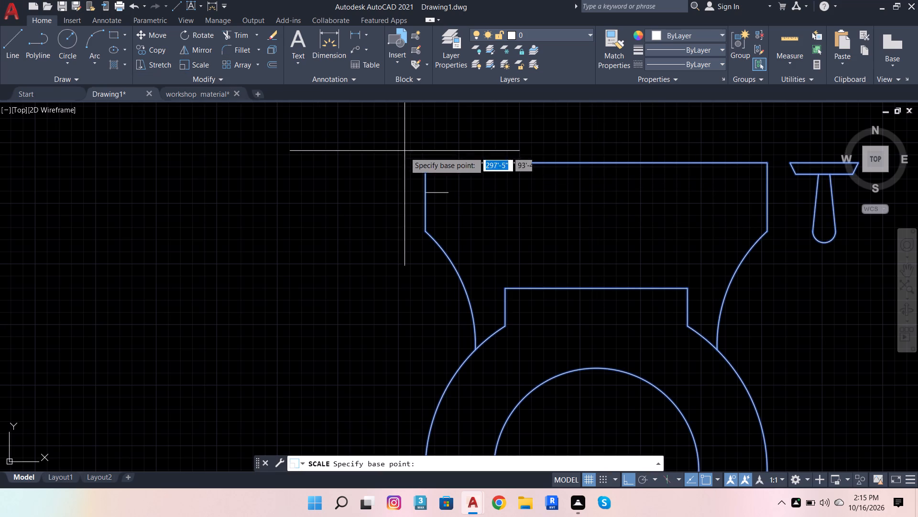
{"action": "left_click", "coordinate": [423, 191]}
{"action": "scroll", "coordinate": [456, 200], "scroll_direction": "up", "scroll_amount": 2}
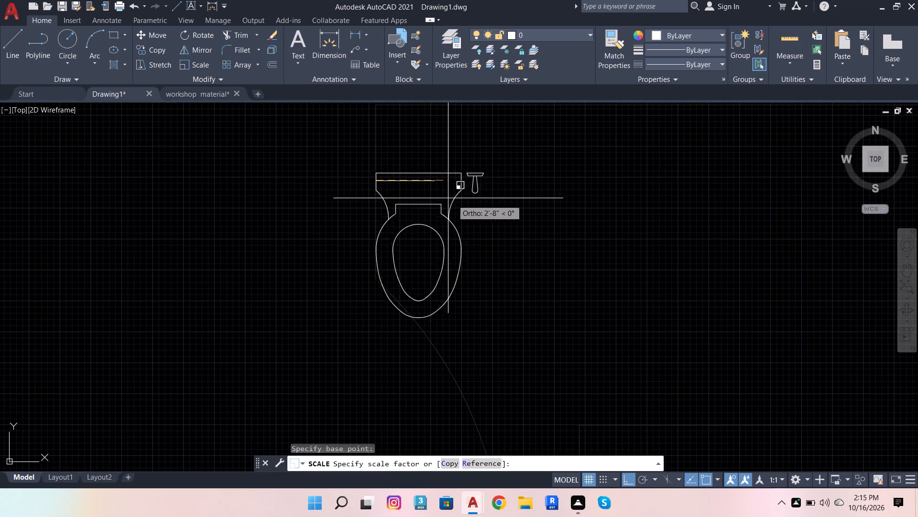
{"action": "scroll", "coordinate": [416, 190], "scroll_direction": "up", "scroll_amount": 3}
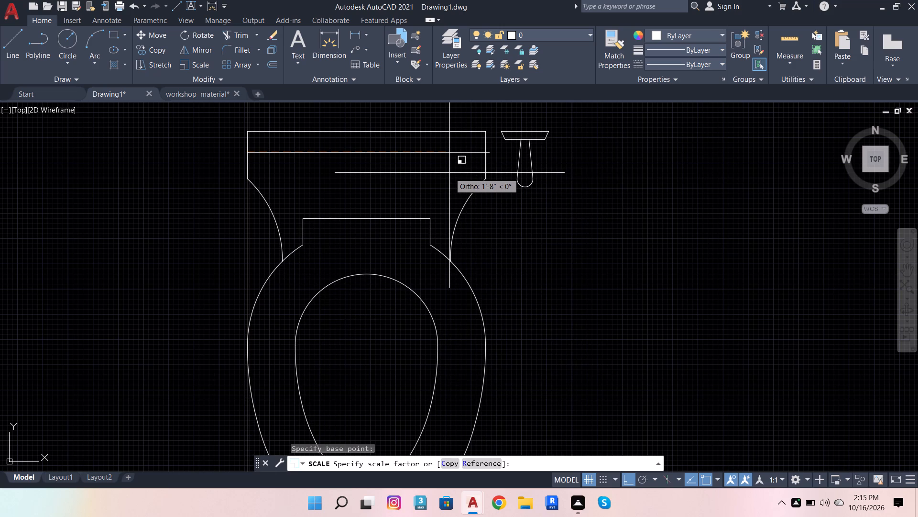
{"action": "left_click", "coordinate": [448, 168]}
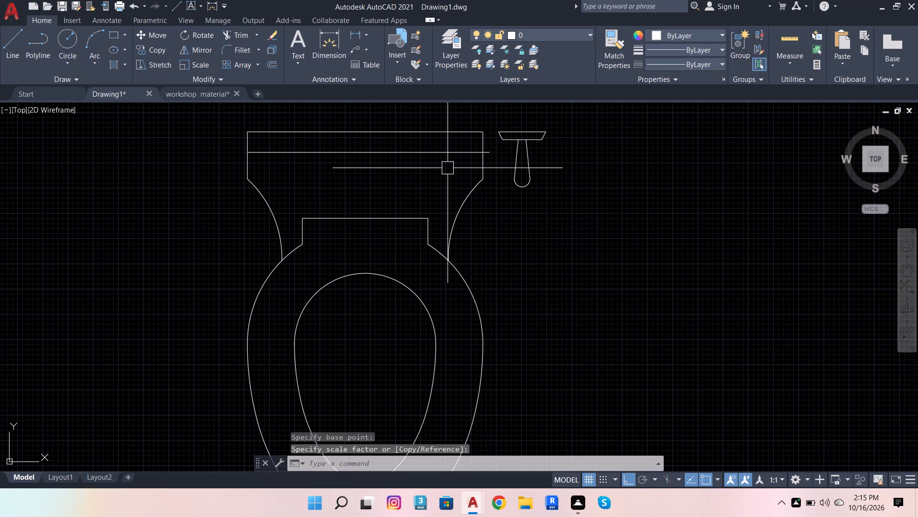
Erase the 2' reference line across the toilet's tank.
{"action": "left_click", "coordinate": [448, 153]}
{"action": "key", "text": "shift+Delete"}
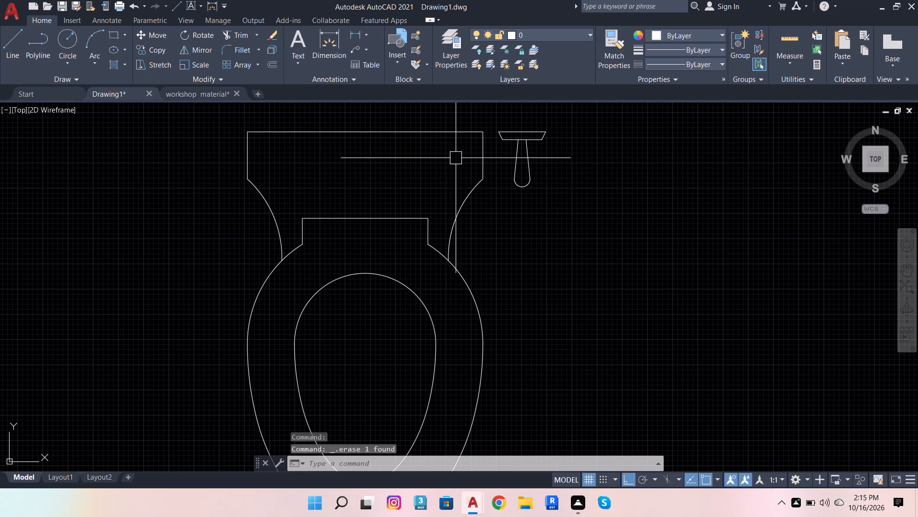
With Ortho off, move the toilet symbol by its tank's upper-right corner into the small room directly below BEDROOM 1.
{"action": "left_click", "coordinate": [484, 141]}
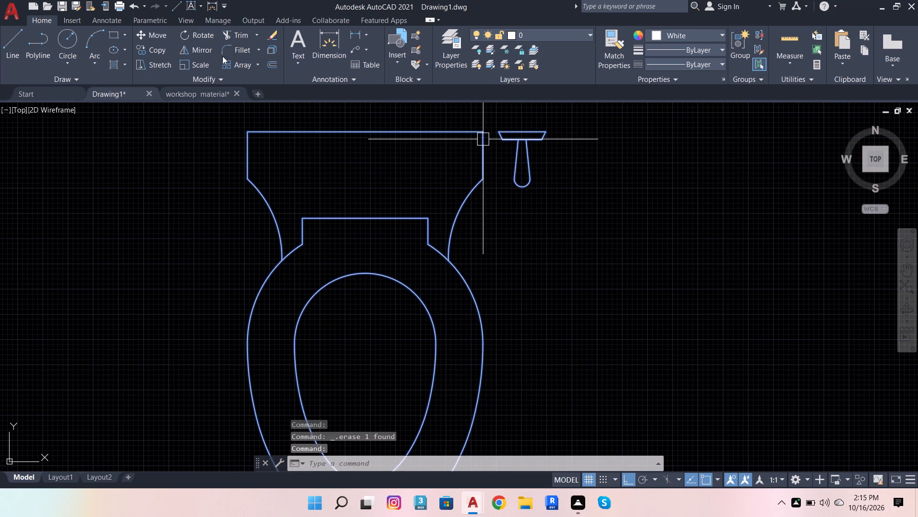
{"action": "left_click", "coordinate": [150, 33]}
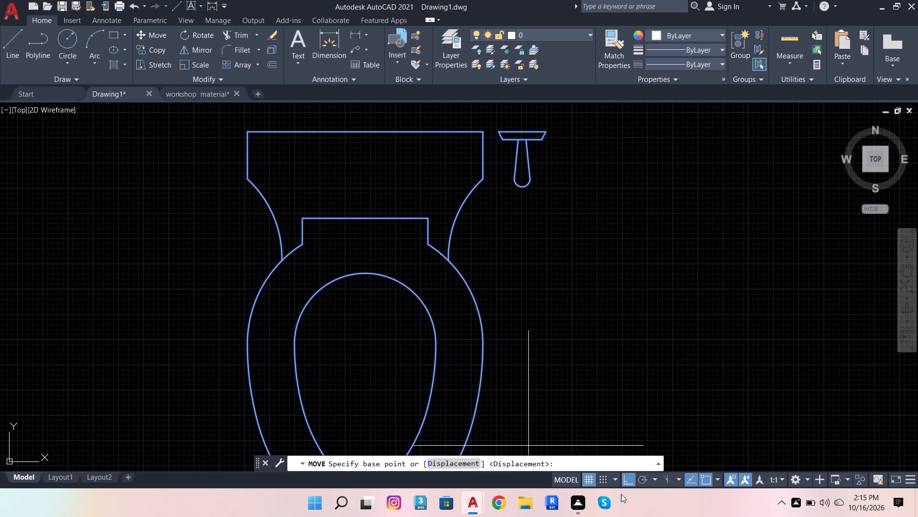
{"action": "left_click", "coordinate": [620, 483]}
{"action": "left_click", "coordinate": [630, 479]}
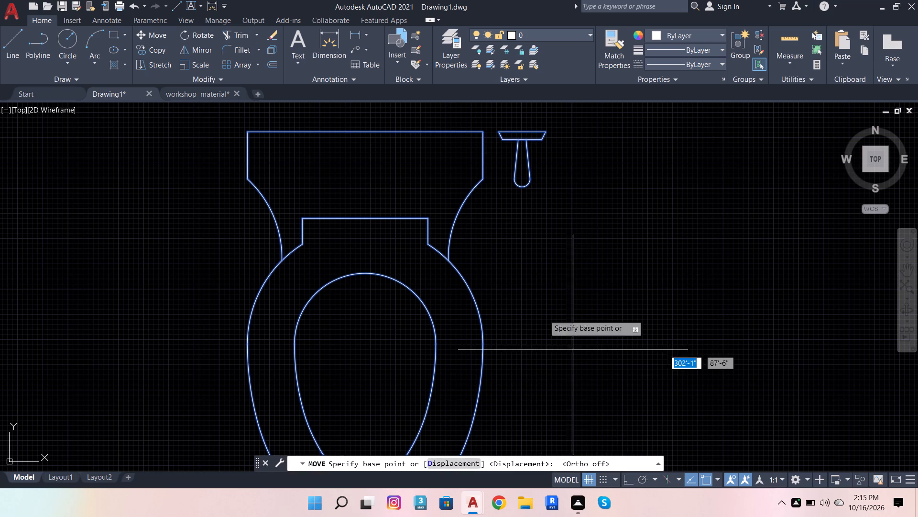
{"action": "left_click", "coordinate": [481, 130]}
{"action": "scroll", "coordinate": [610, 181], "scroll_direction": "down", "scroll_amount": 6}
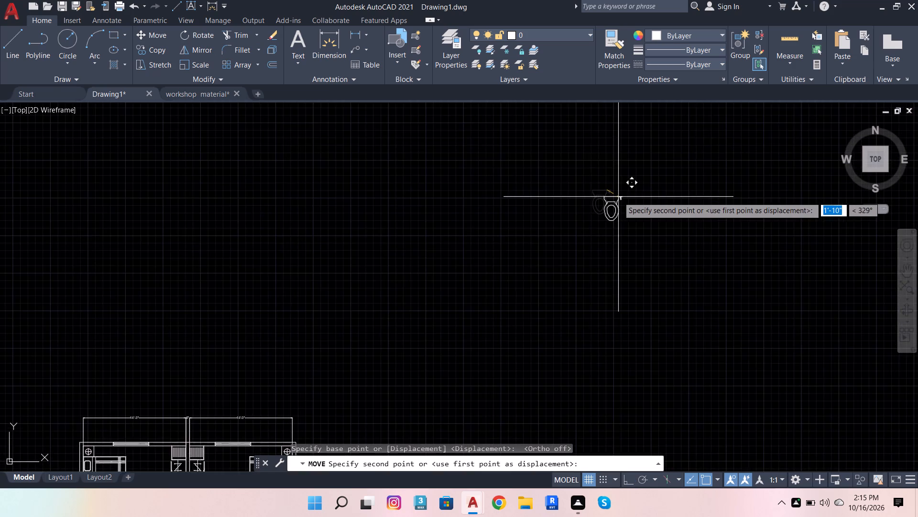
{"action": "scroll", "coordinate": [618, 197], "scroll_direction": "down", "scroll_amount": 3}
{"action": "scroll", "coordinate": [522, 267], "scroll_direction": "up", "scroll_amount": 4}
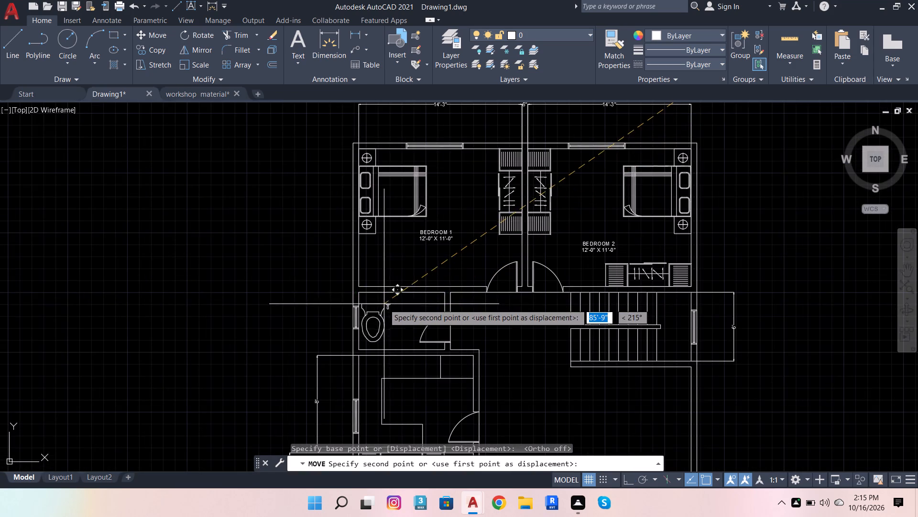
{"action": "scroll", "coordinate": [384, 304], "scroll_direction": "up", "scroll_amount": 2}
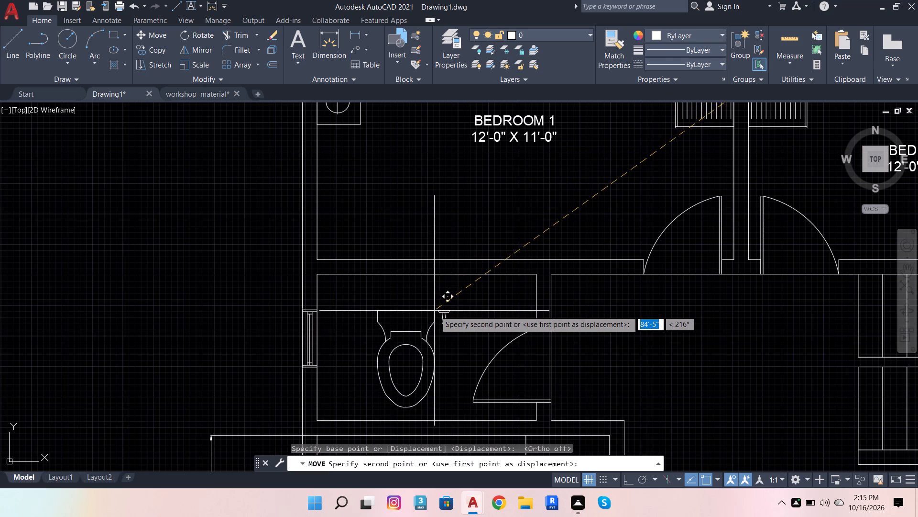
{"action": "scroll", "coordinate": [429, 320], "scroll_direction": "up", "scroll_amount": 1}
{"action": "left_click", "coordinate": [429, 303]}
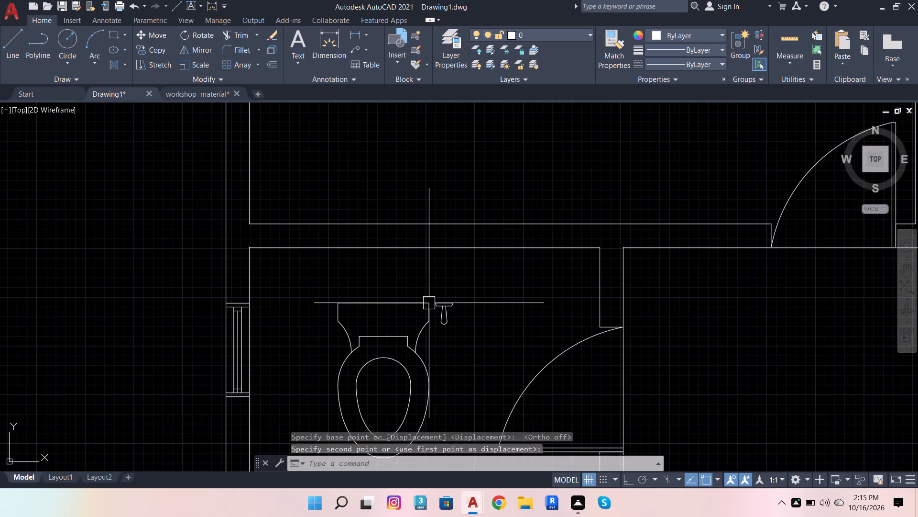
With Ortho on, rotate the toilet symbol 90° about its tank's upper-right corner so the bowl faces the door.
{"action": "left_click", "coordinate": [429, 303]}
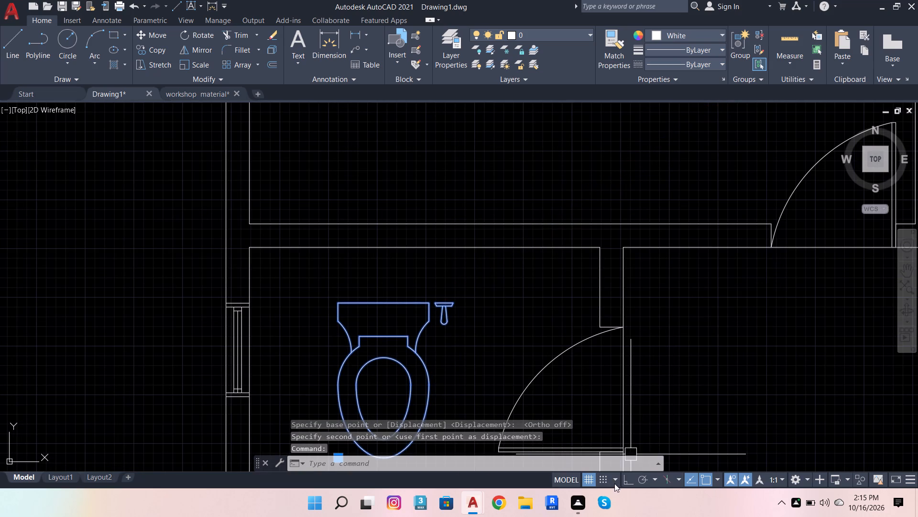
{"action": "left_click", "coordinate": [627, 476]}
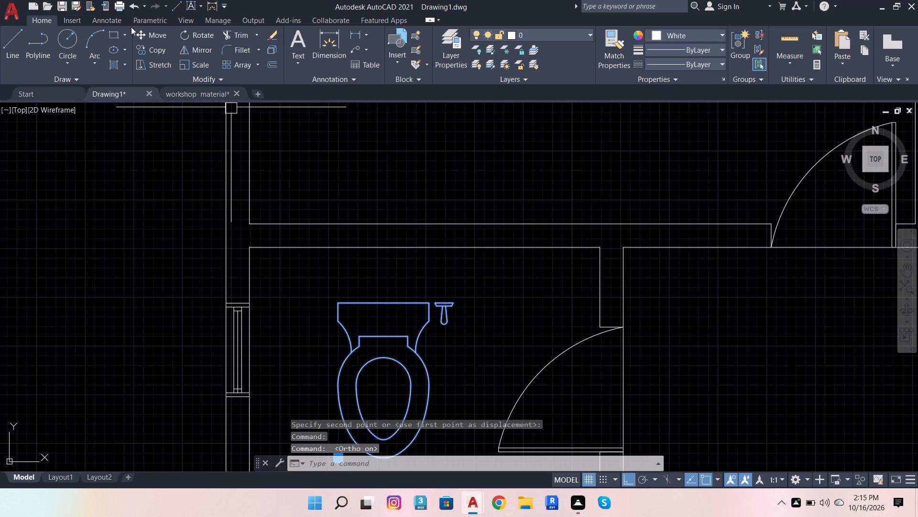
{"action": "left_click", "coordinate": [181, 34]}
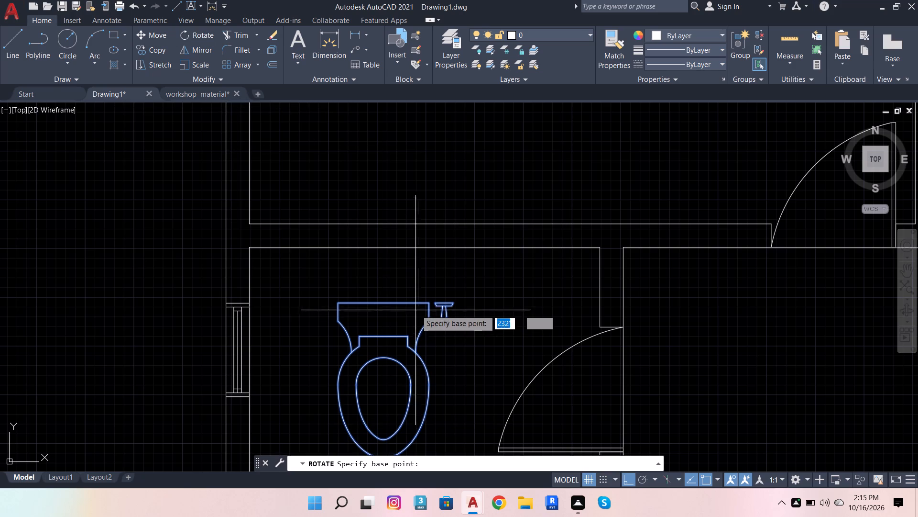
{"action": "left_click", "coordinate": [429, 302]}
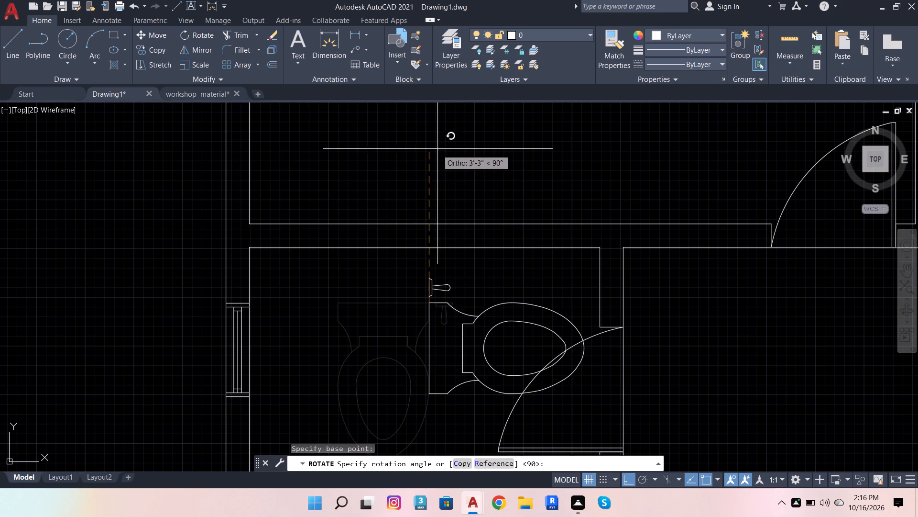
{"action": "left_click", "coordinate": [437, 148]}
With Ortho off, move the toilet symbol by its tank's upper corner to the small bathroom's left wall, in front of the window.
{"action": "left_click", "coordinate": [425, 340]}
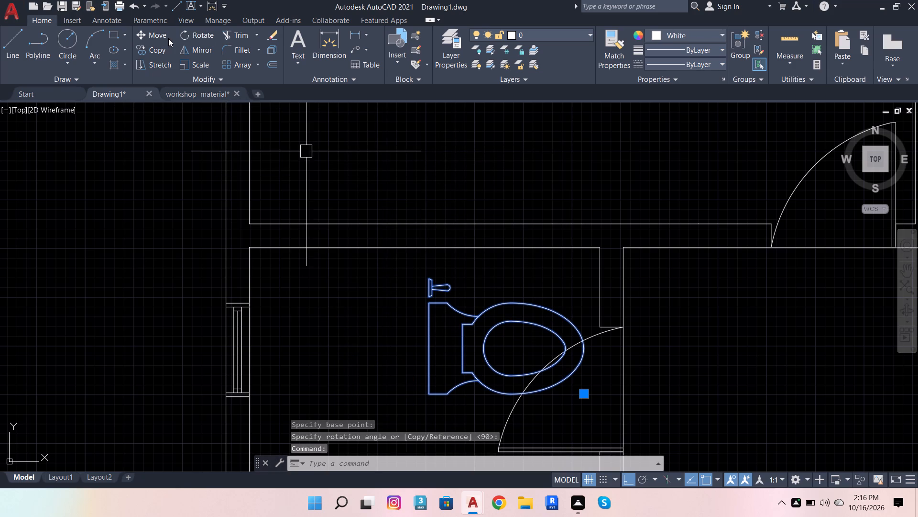
{"action": "left_click", "coordinate": [163, 34]}
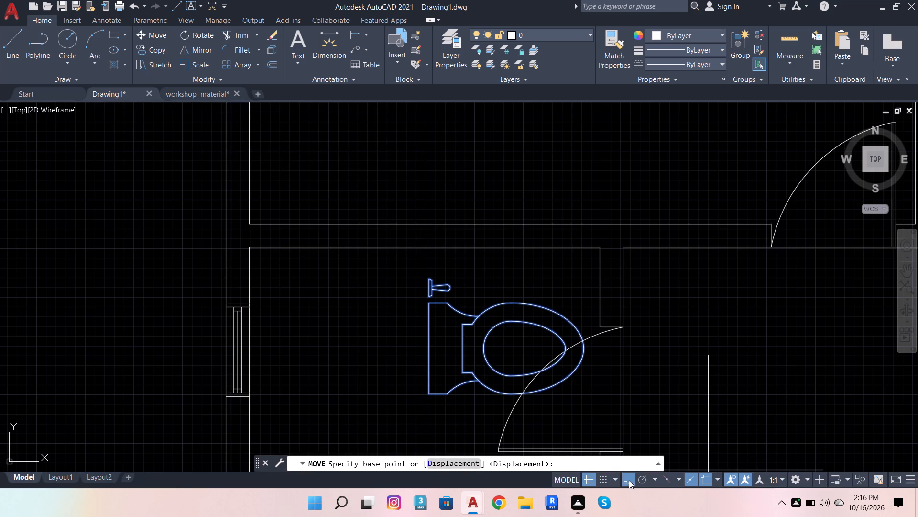
{"action": "left_click", "coordinate": [629, 480]}
{"action": "left_click", "coordinate": [434, 303]}
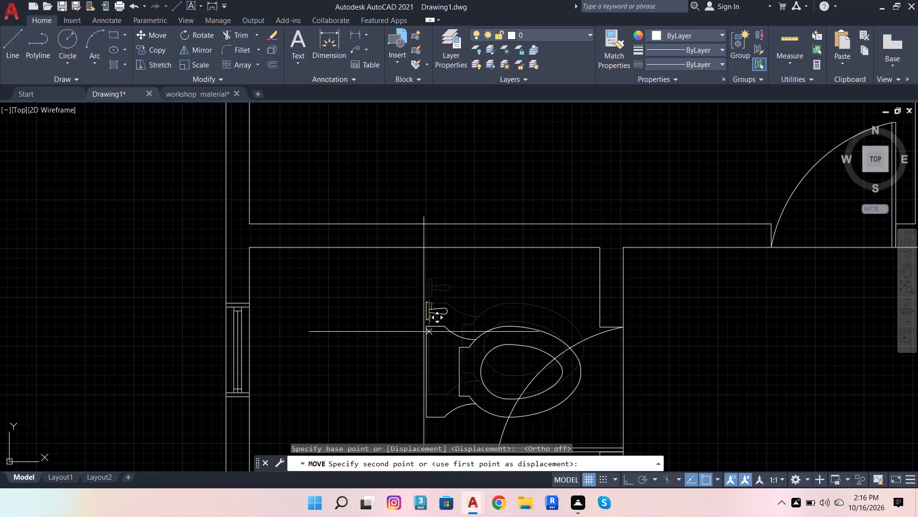
{"action": "scroll", "coordinate": [253, 308], "scroll_direction": "up", "scroll_amount": 2}
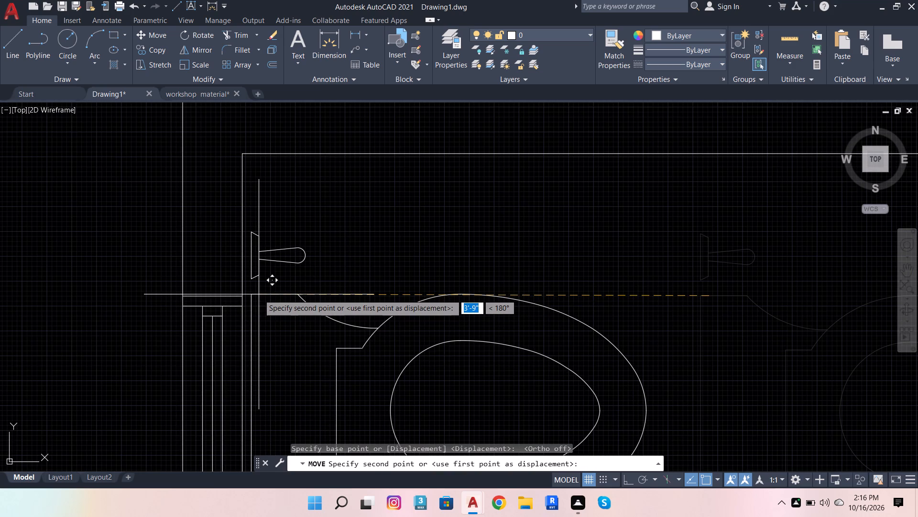
{"action": "left_click", "coordinate": [257, 296]}
{"action": "scroll", "coordinate": [410, 245], "scroll_direction": "down", "scroll_amount": 5}
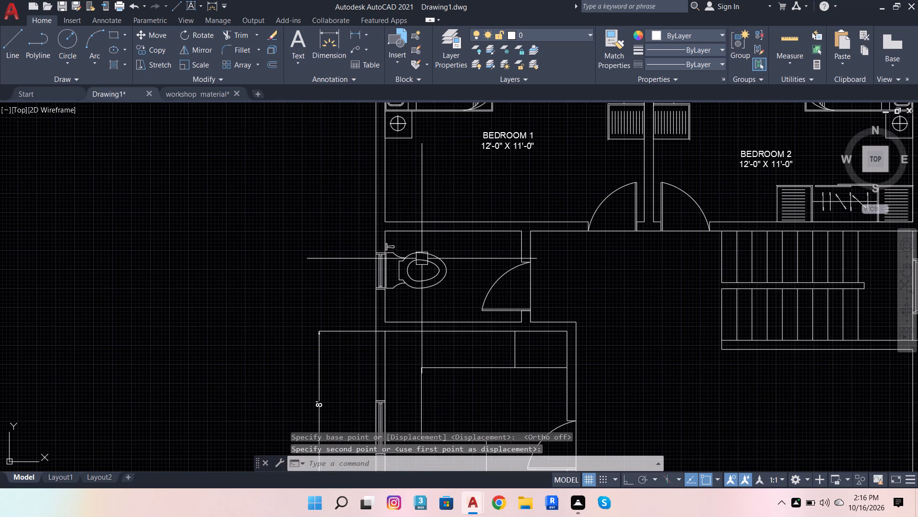
{"action": "scroll", "coordinate": [422, 258], "scroll_direction": "up", "scroll_amount": 3}
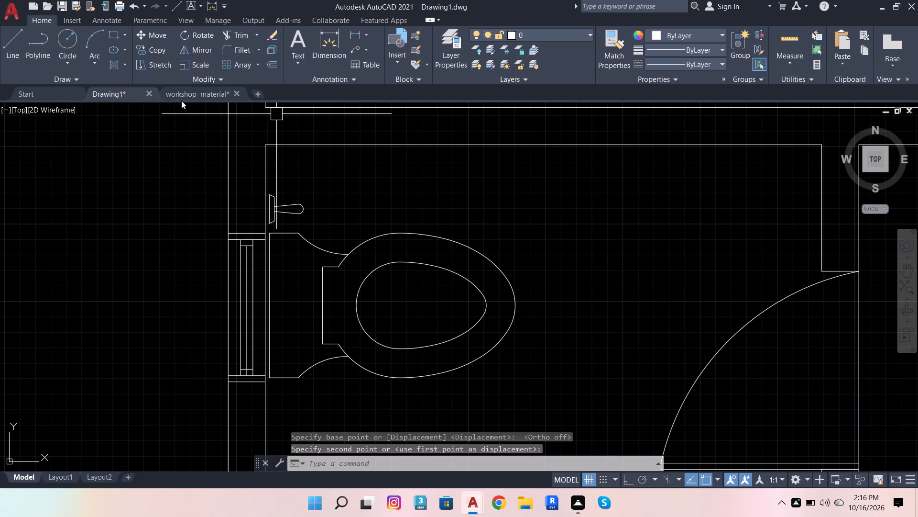
Switch to the workshop material drawing and copy the first corner sink from the Sinks sheet.
{"action": "left_click", "coordinate": [198, 91]}
{"action": "scroll", "coordinate": [397, 219], "scroll_direction": "down", "scroll_amount": 5}
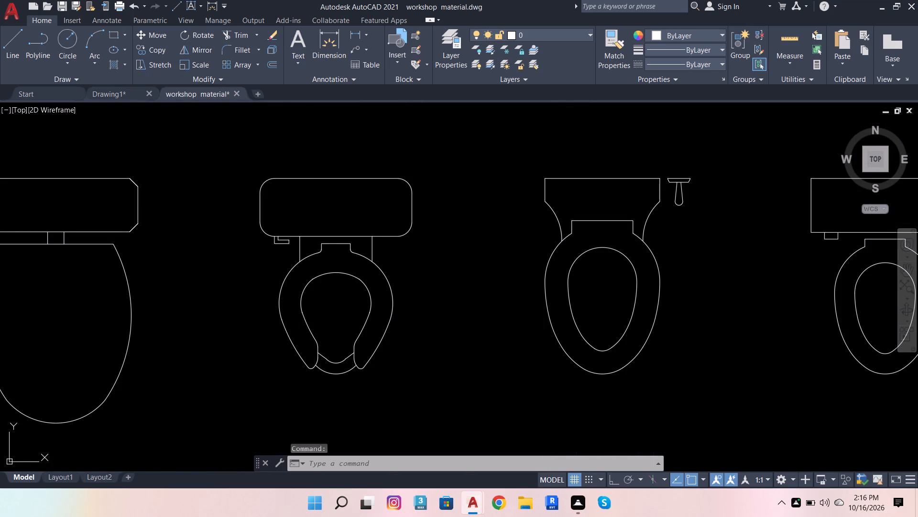
{"action": "scroll", "coordinate": [375, 263], "scroll_direction": "down", "scroll_amount": 5}
{"action": "scroll", "coordinate": [469, 244], "scroll_direction": "down", "scroll_amount": 3}
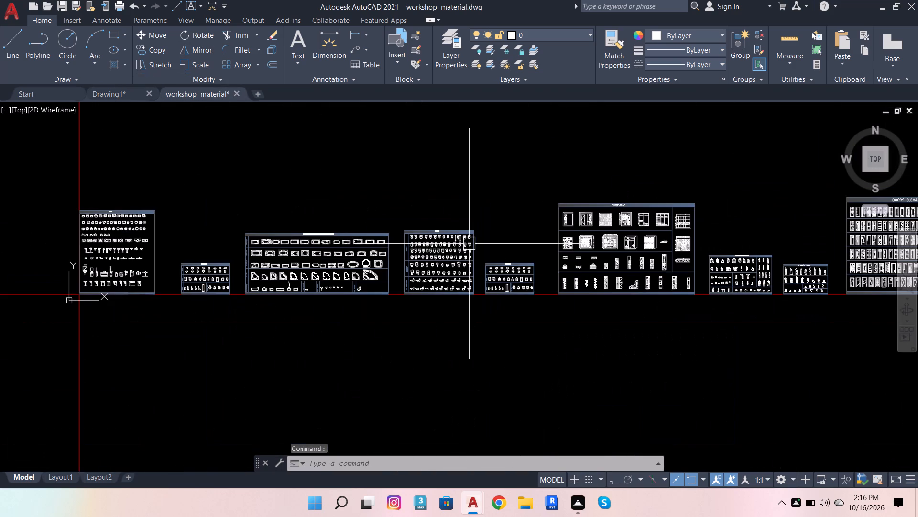
{"action": "scroll", "coordinate": [99, 221], "scroll_direction": "up", "scroll_amount": 3}
{"action": "scroll", "coordinate": [272, 188], "scroll_direction": "down", "scroll_amount": 3}
{"action": "scroll", "coordinate": [222, 182], "scroll_direction": "up", "scroll_amount": 1}
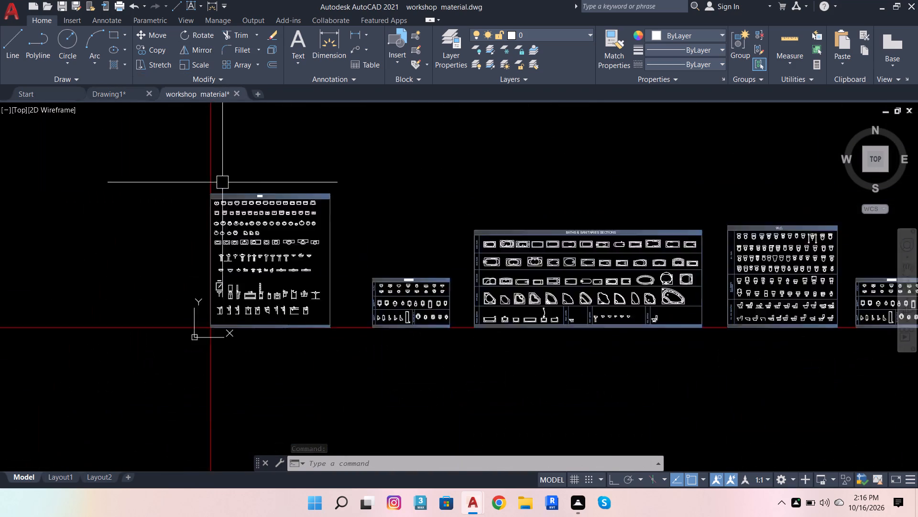
{"action": "scroll", "coordinate": [222, 182], "scroll_direction": "up", "scroll_amount": 2}
{"action": "scroll", "coordinate": [212, 248], "scroll_direction": "up", "scroll_amount": 4}
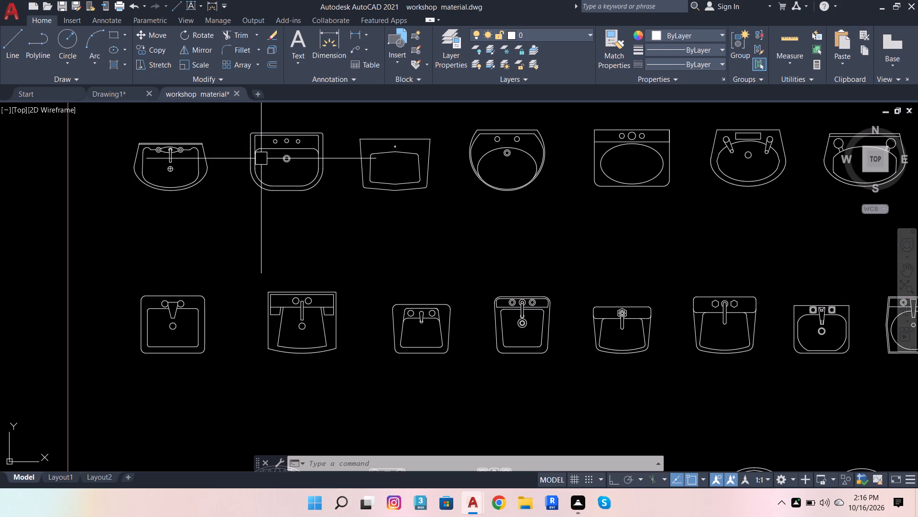
{"action": "scroll", "coordinate": [264, 195], "scroll_direction": "down", "scroll_amount": 1}
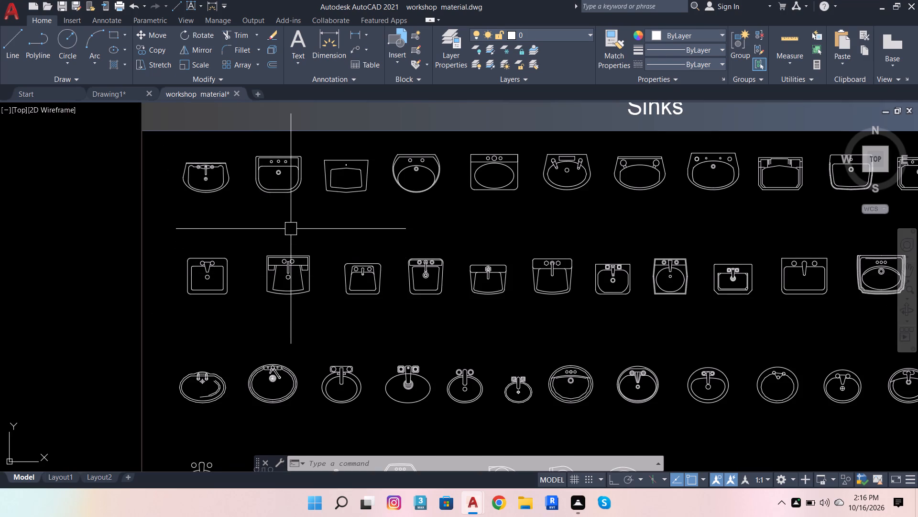
{"action": "scroll", "coordinate": [291, 228], "scroll_direction": "down", "scroll_amount": 1}
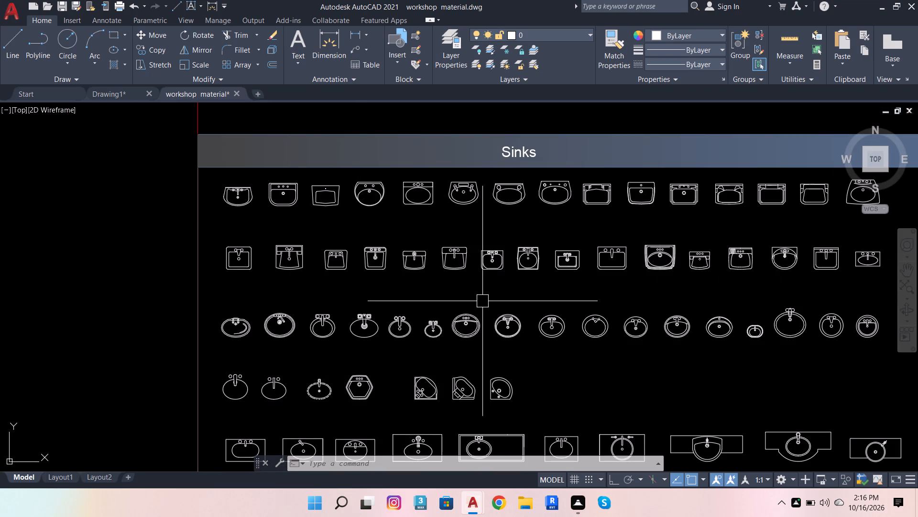
{"action": "scroll", "coordinate": [419, 408], "scroll_direction": "up", "scroll_amount": 4}
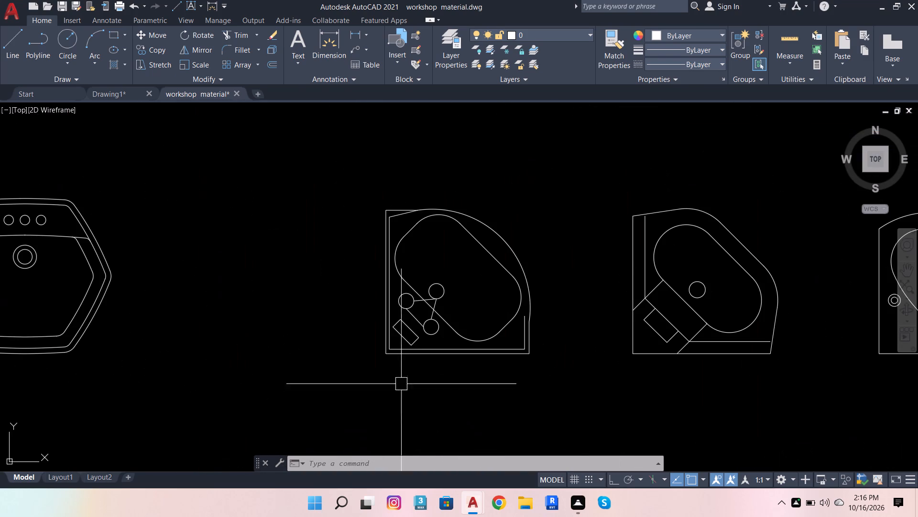
{"action": "left_click", "coordinate": [400, 355]}
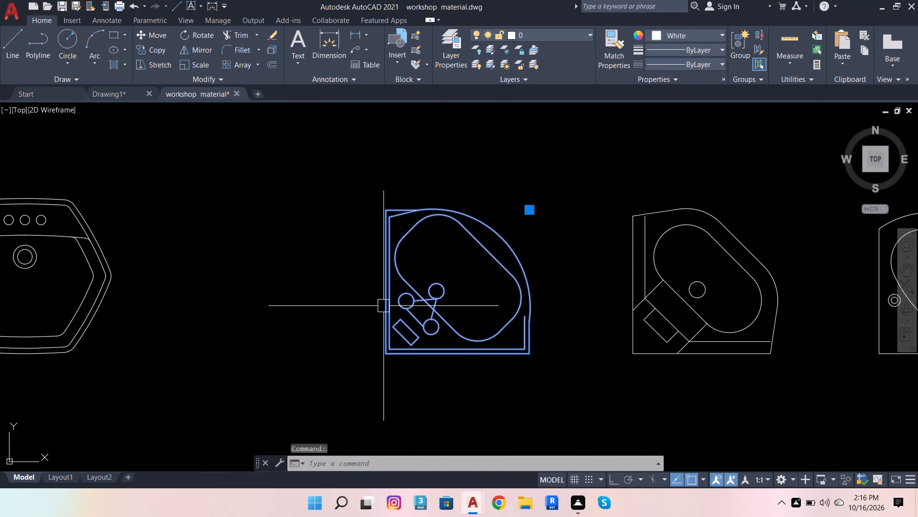
{"action": "key", "text": "ctrl+c"}
{"action": "key", "text": "ctrl+c"}
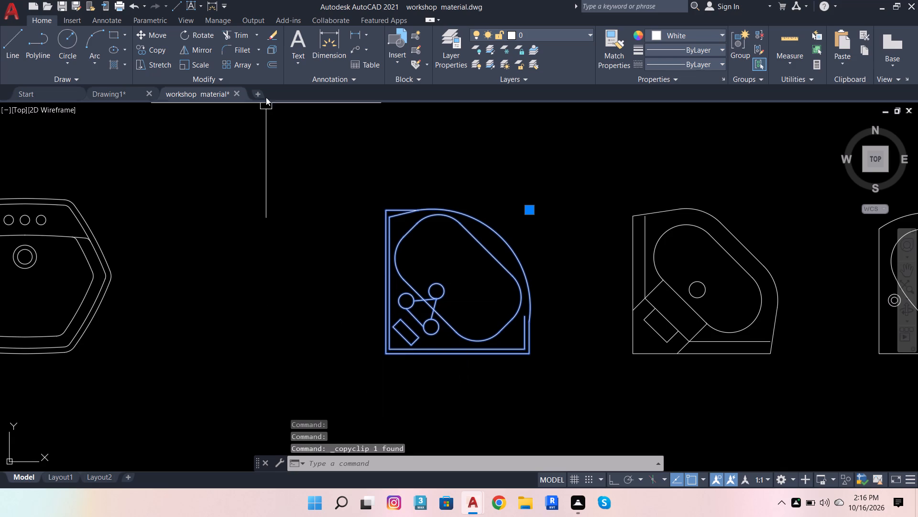
Paste the corner sink into Drawing1, in the empty space to the right of the floor plan.
{"action": "left_click", "coordinate": [116, 97]}
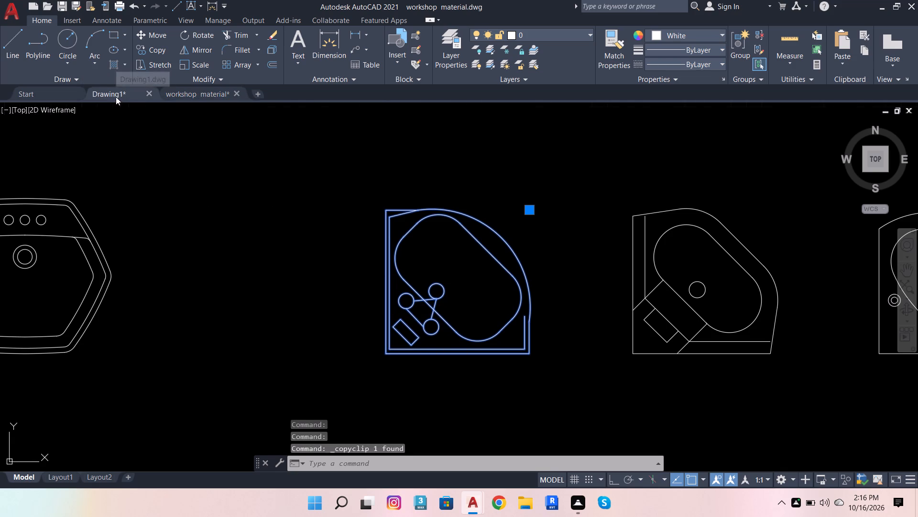
{"action": "scroll", "coordinate": [228, 178], "scroll_direction": "down", "scroll_amount": 5}
{"action": "scroll", "coordinate": [385, 224], "scroll_direction": "down", "scroll_amount": 2}
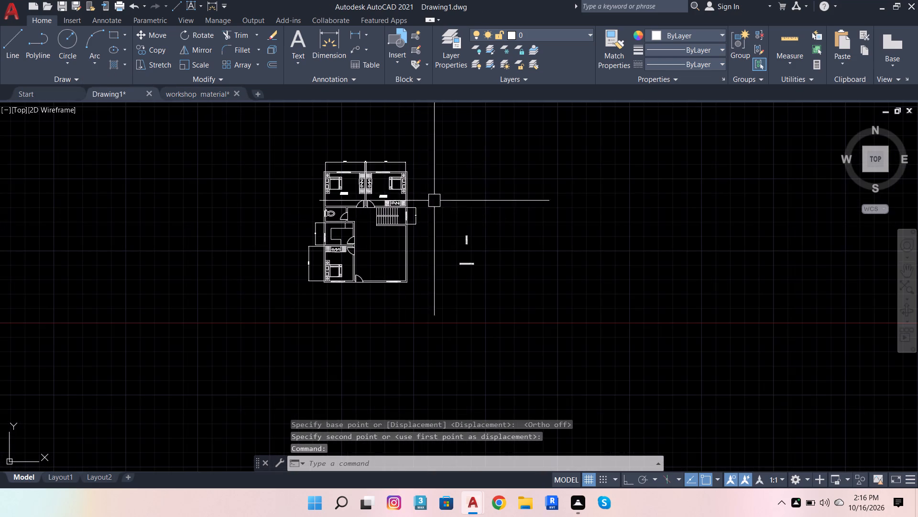
{"action": "key", "text": "ctrl+v"}
{"action": "left_click", "coordinate": [495, 182]}
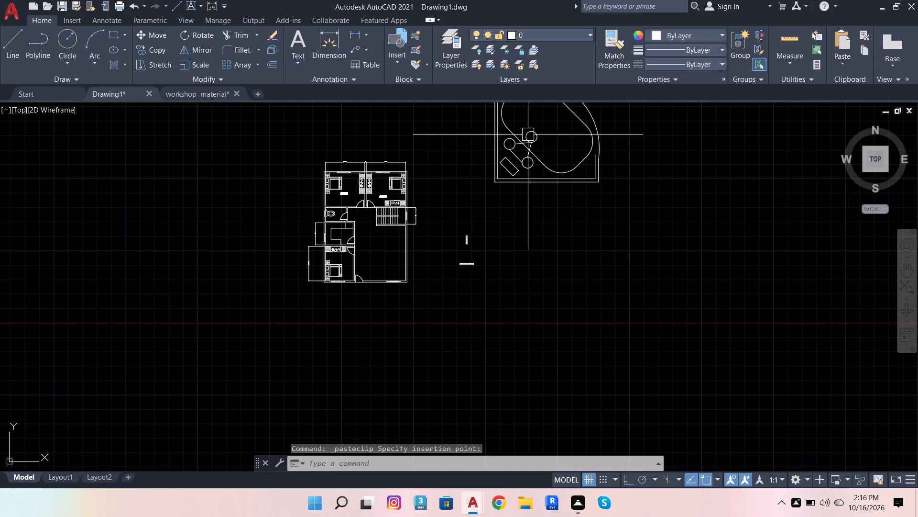
With Ortho on, draw a 1'6 horizontal reference line leftward from the top end of the sink's short inner right edge.
{"action": "scroll", "coordinate": [465, 244], "scroll_direction": "down", "scroll_amount": 3}
{"action": "scroll", "coordinate": [494, 237], "scroll_direction": "up", "scroll_amount": 4}
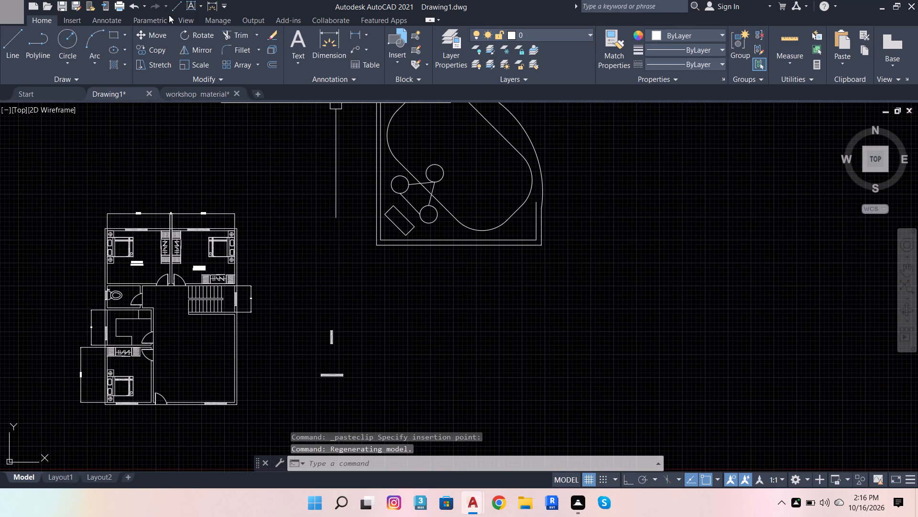
{"action": "left_click", "coordinate": [15, 37]}
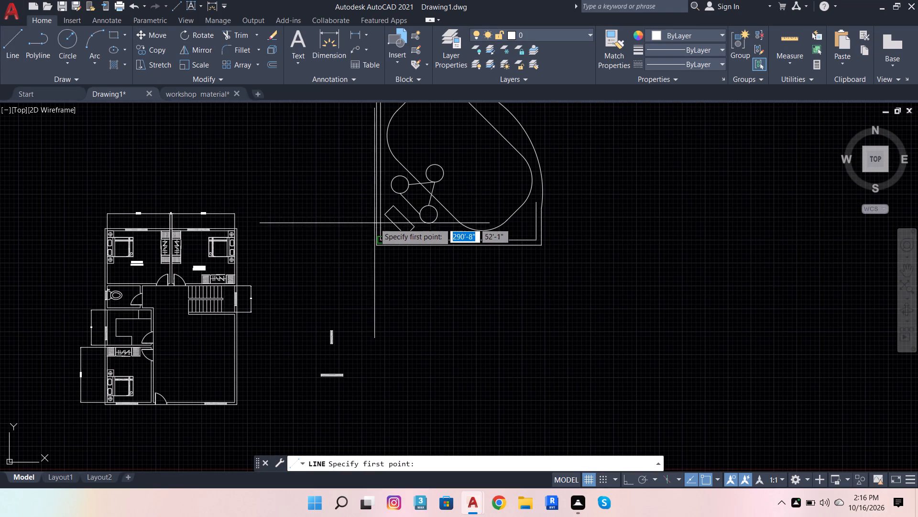
{"action": "scroll", "coordinate": [374, 223], "scroll_direction": "up", "scroll_amount": 2}
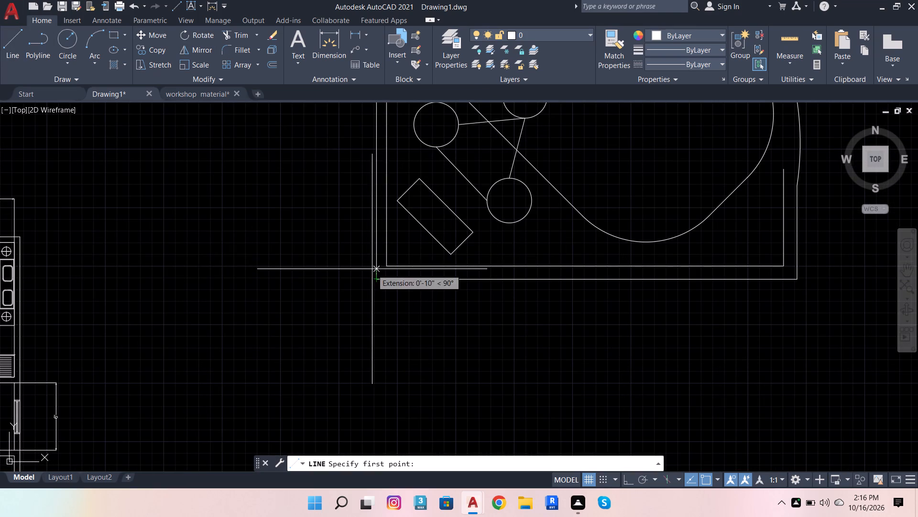
{"action": "left_click", "coordinate": [789, 169]}
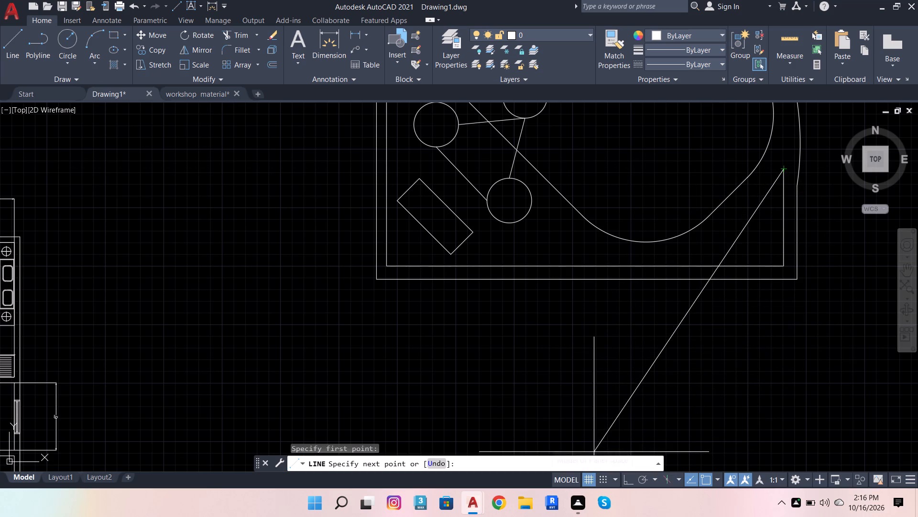
{"action": "left_click", "coordinate": [631, 483]}
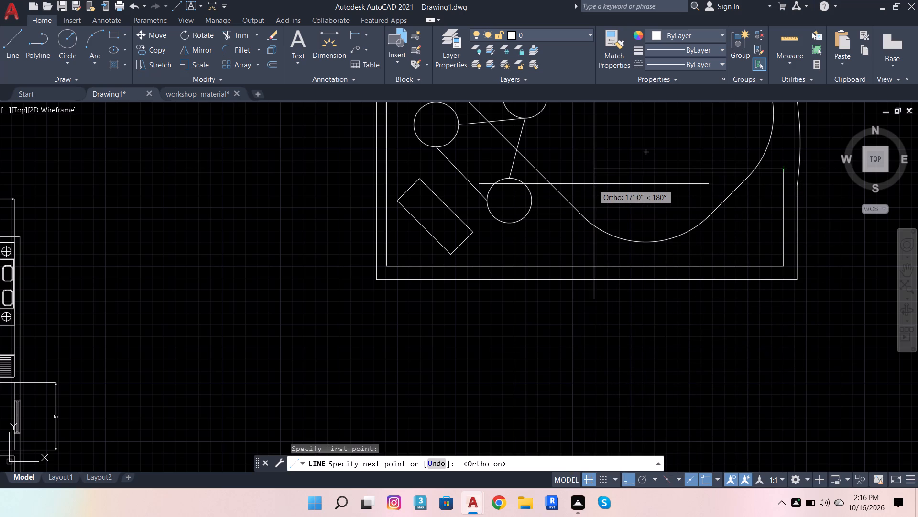
{"action": "key", "text": "2"}
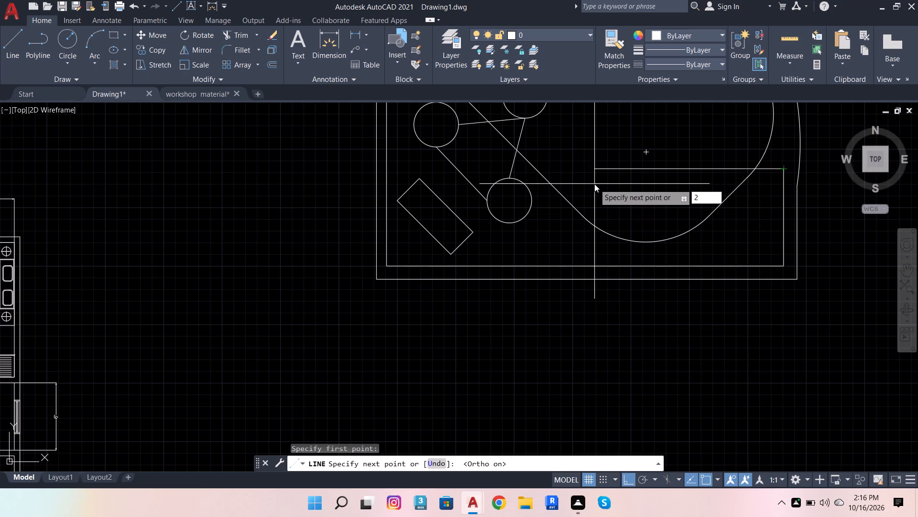
{"action": "key", "text": "BackSpace"}
{"action": "key", "text": "1"}
{"action": "type", "text": "'6"}
{"action": "key", "text": "Return"}
{"action": "key", "text": "space"}
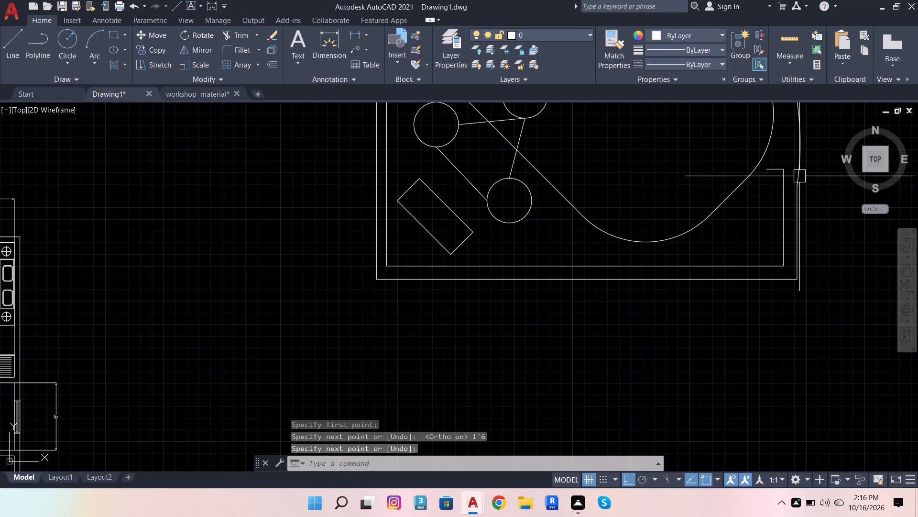
Scale the corner sink down about the reference line's right end until its width roughly matches the 1'6 line.
{"action": "left_click", "coordinate": [799, 176]}
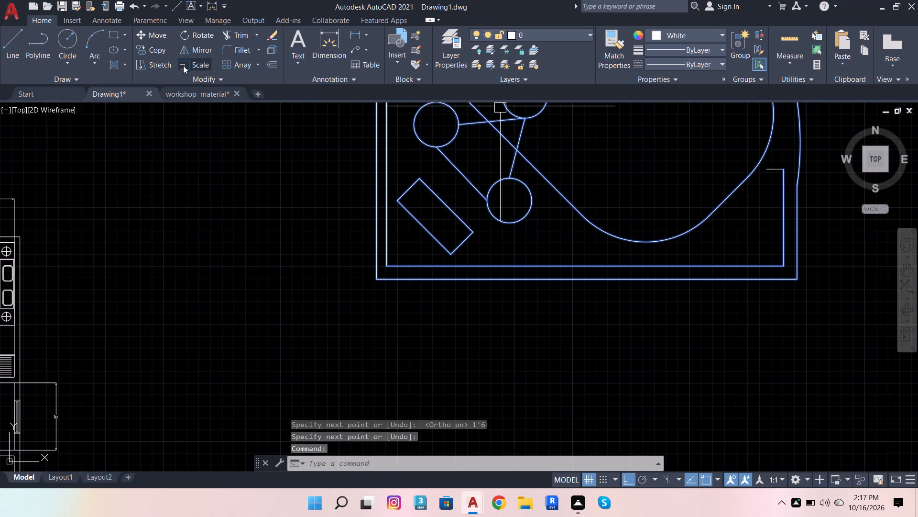
{"action": "left_click", "coordinate": [183, 66]}
{"action": "scroll", "coordinate": [204, 146], "scroll_direction": "down", "scroll_amount": 2}
{"action": "scroll", "coordinate": [393, 158], "scroll_direction": "up", "scroll_amount": 2}
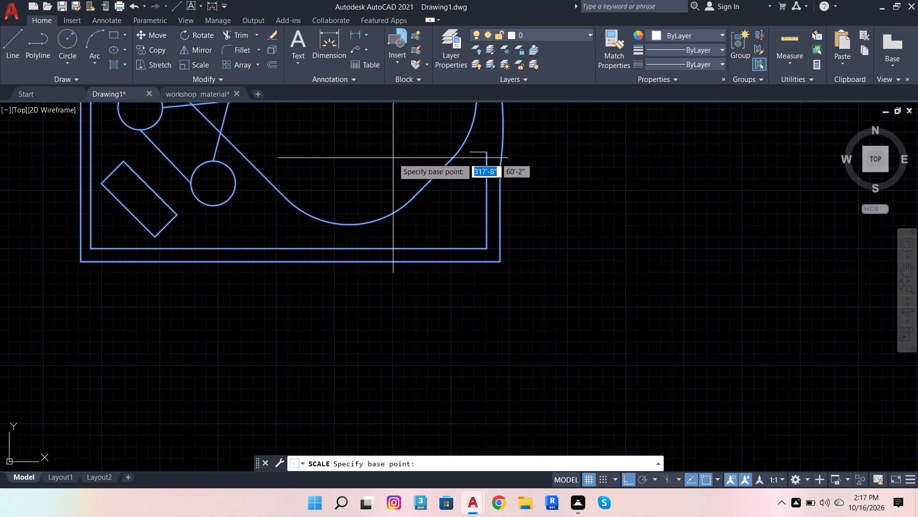
{"action": "left_click", "coordinate": [488, 153]}
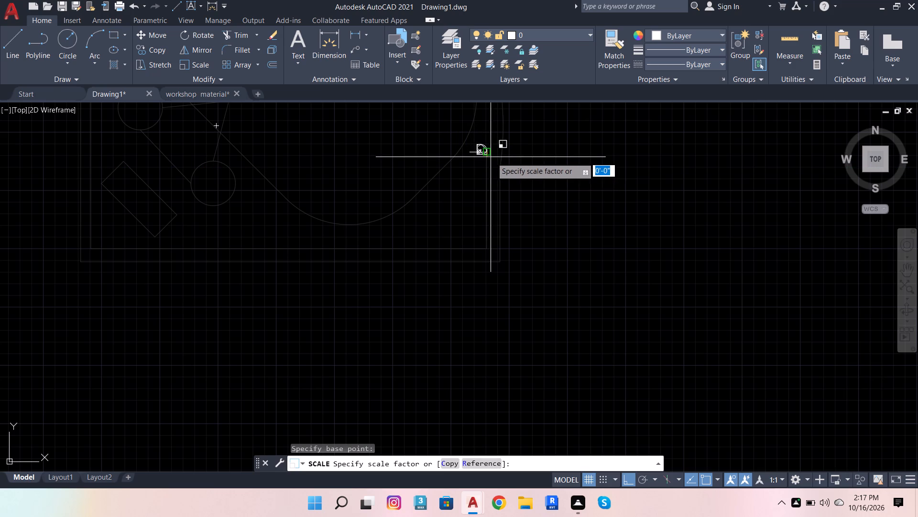
{"action": "scroll", "coordinate": [492, 157], "scroll_direction": "up", "scroll_amount": 3}
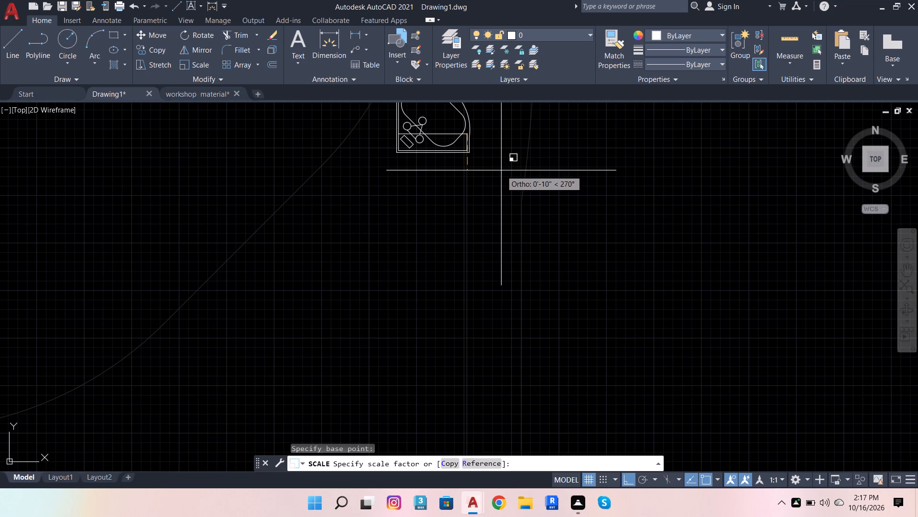
{"action": "left_click", "coordinate": [496, 168]}
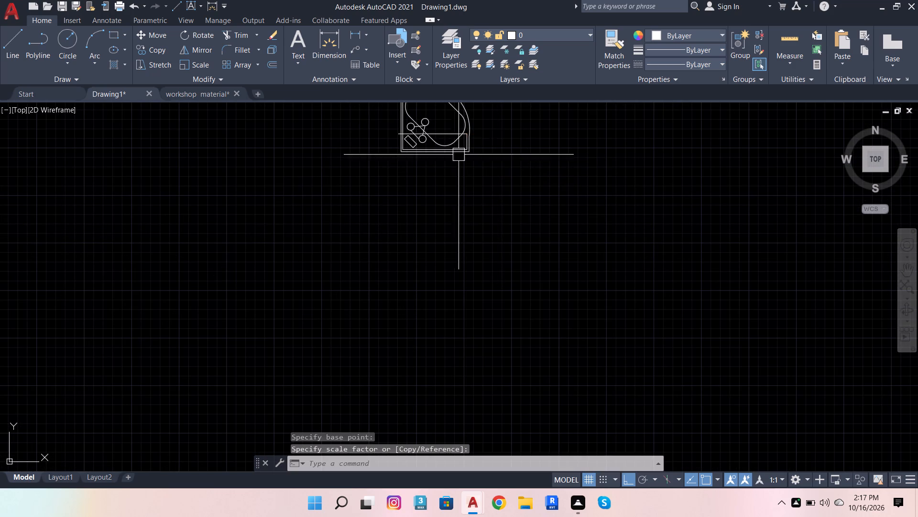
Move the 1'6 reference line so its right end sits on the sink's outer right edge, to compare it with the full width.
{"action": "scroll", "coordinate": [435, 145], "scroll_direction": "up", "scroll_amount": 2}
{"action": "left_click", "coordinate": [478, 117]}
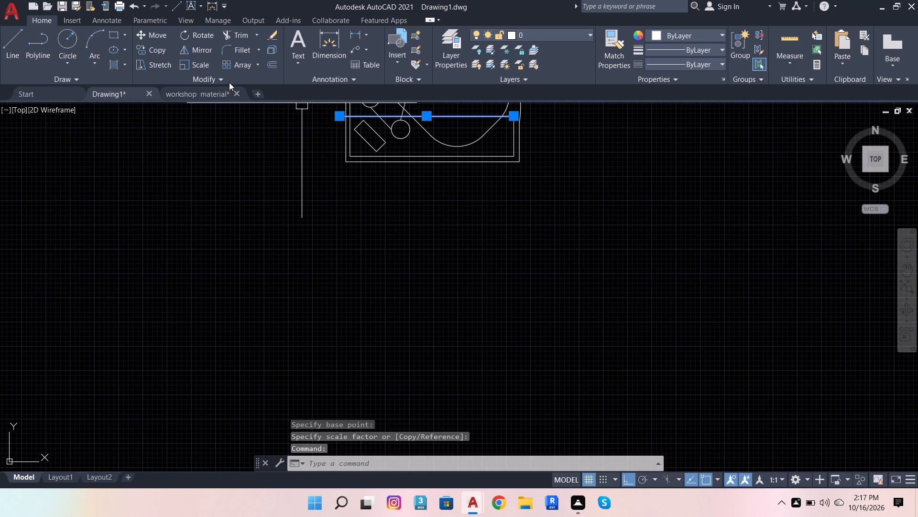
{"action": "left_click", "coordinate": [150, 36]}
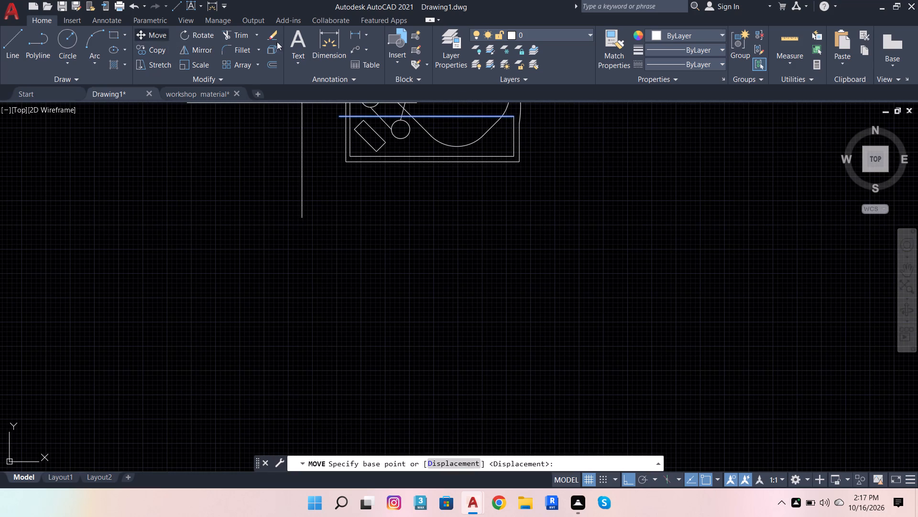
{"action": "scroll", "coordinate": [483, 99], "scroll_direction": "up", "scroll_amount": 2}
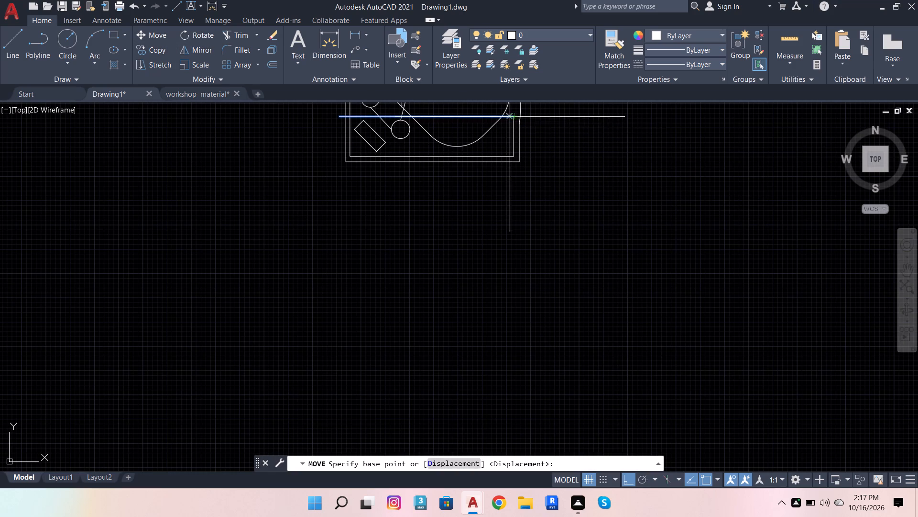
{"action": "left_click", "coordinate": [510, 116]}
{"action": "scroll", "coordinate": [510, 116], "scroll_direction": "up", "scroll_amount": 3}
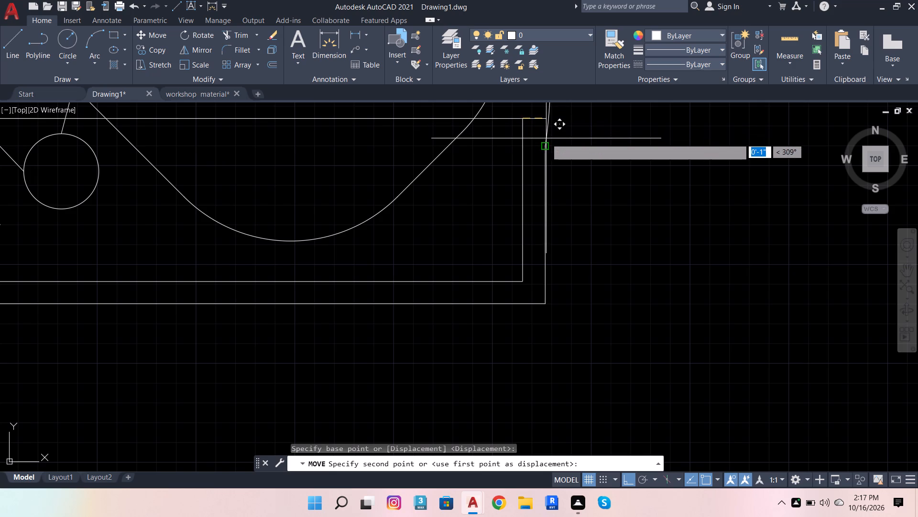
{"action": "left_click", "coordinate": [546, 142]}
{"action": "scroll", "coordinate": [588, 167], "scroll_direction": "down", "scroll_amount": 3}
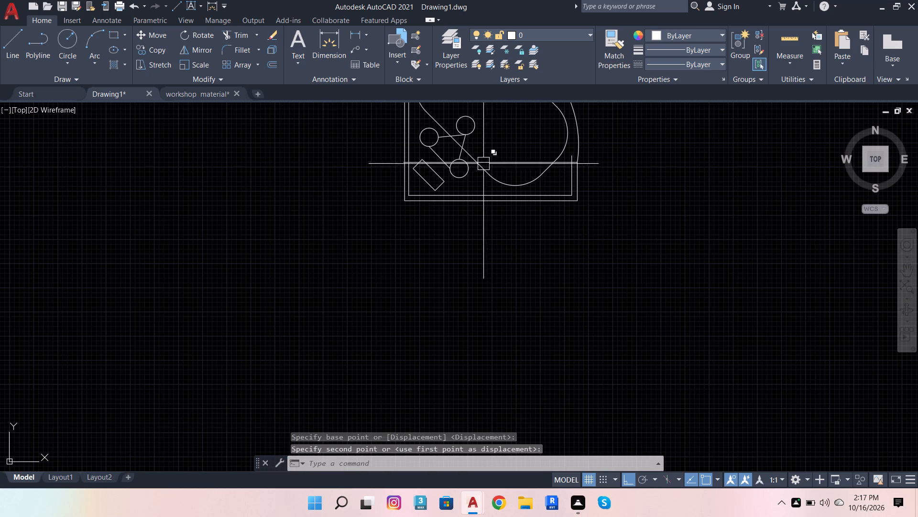
Delete the horizontal reference line crossing the corner sink.
{"action": "scroll", "coordinate": [483, 164], "scroll_direction": "up", "scroll_amount": 3}
{"action": "left_click", "coordinate": [493, 147]}
{"action": "left_click", "coordinate": [510, 164]}
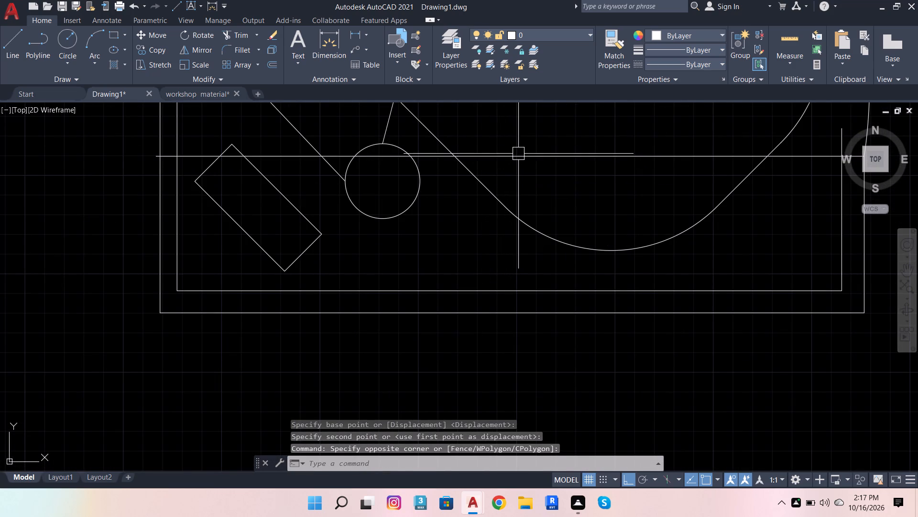
{"action": "left_click", "coordinate": [518, 154]}
{"action": "key", "text": "shift+Delete"}
{"action": "scroll", "coordinate": [526, 174], "scroll_direction": "down", "scroll_amount": 5}
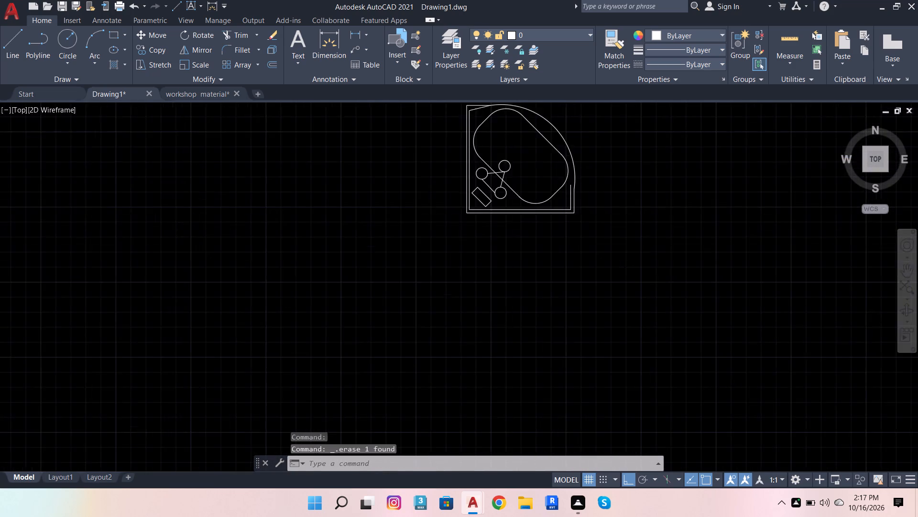
Rotate the corner sink 180 degrees about its lower-right corner.
{"action": "left_click", "coordinate": [515, 211]}
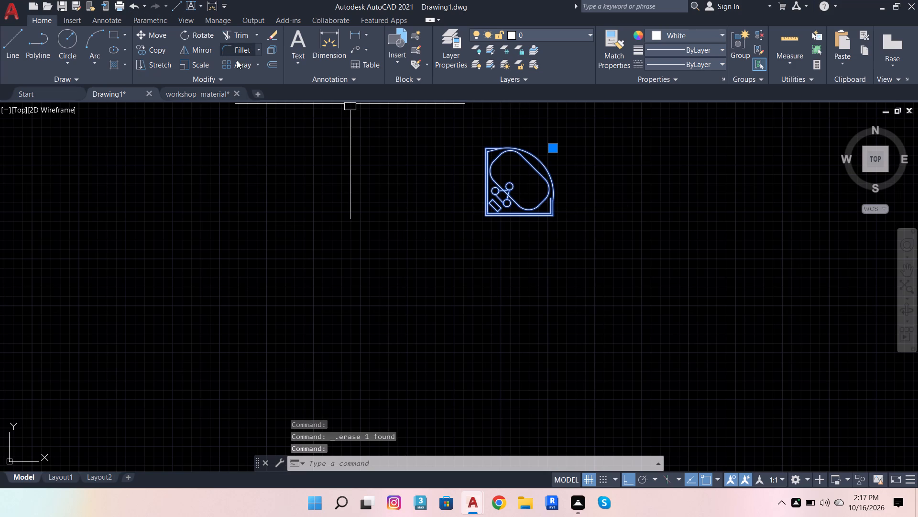
{"action": "left_click", "coordinate": [193, 34]}
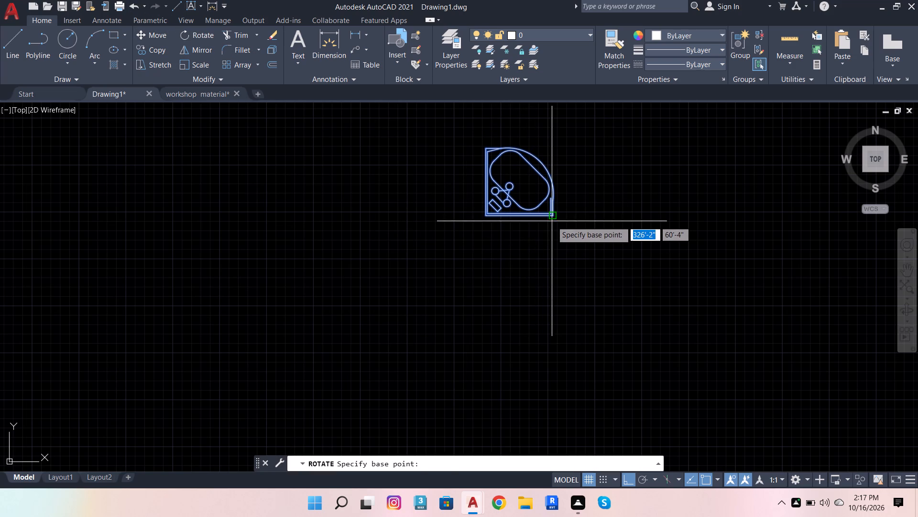
{"action": "left_click", "coordinate": [552, 221]}
{"action": "left_click", "coordinate": [412, 252]}
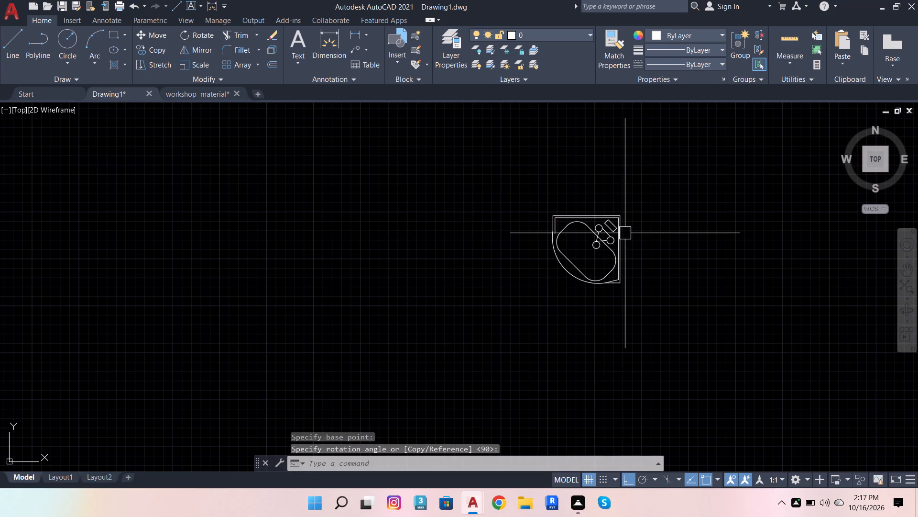
Move the corner sink by its square outer corner into the small bathroom's upper-right inner corner, above the door.
{"action": "left_click", "coordinate": [625, 233]}
{"action": "left_click", "coordinate": [153, 35]}
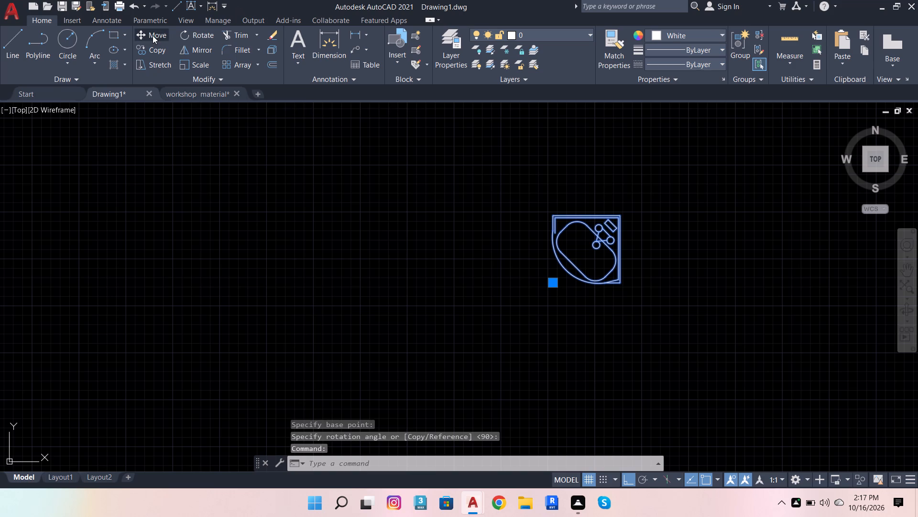
{"action": "scroll", "coordinate": [628, 219], "scroll_direction": "up", "scroll_amount": 3}
{"action": "left_click", "coordinate": [593, 207]}
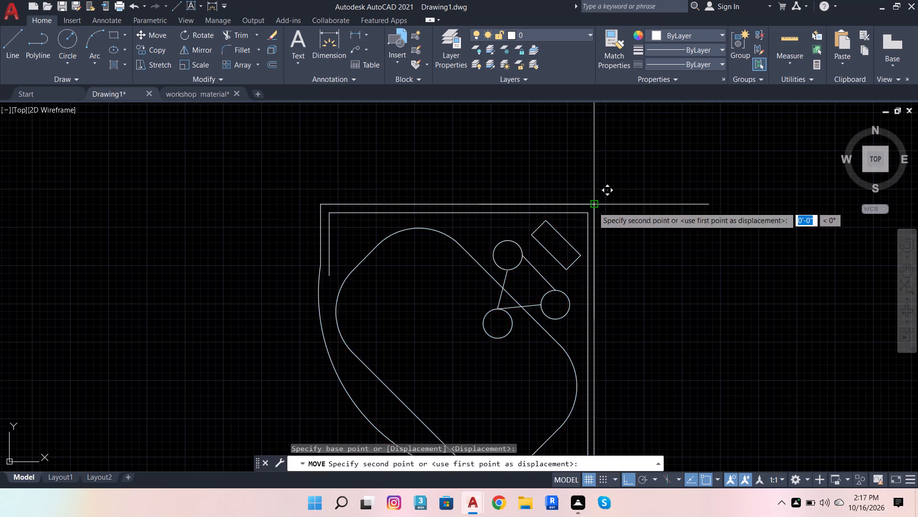
{"action": "scroll", "coordinate": [672, 198], "scroll_direction": "down", "scroll_amount": 9}
{"action": "scroll", "coordinate": [329, 263], "scroll_direction": "up", "scroll_amount": 4}
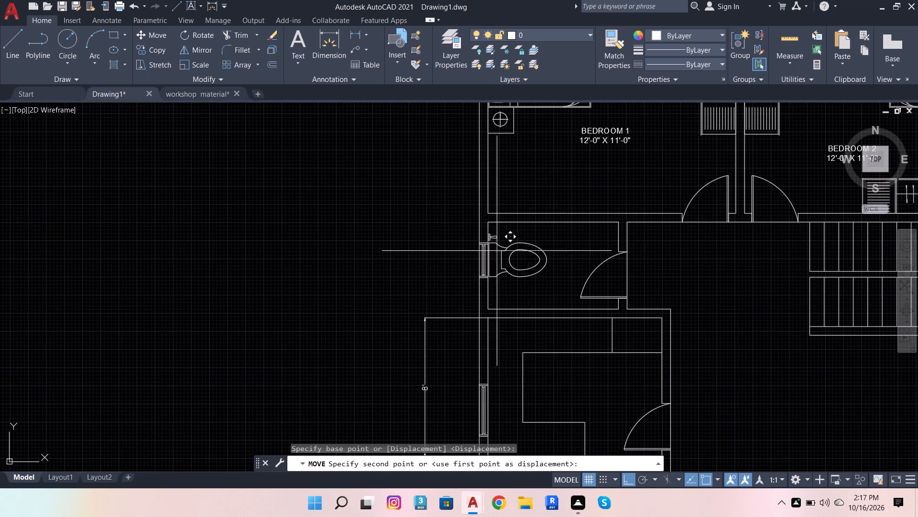
{"action": "scroll", "coordinate": [601, 235], "scroll_direction": "up", "scroll_amount": 2}
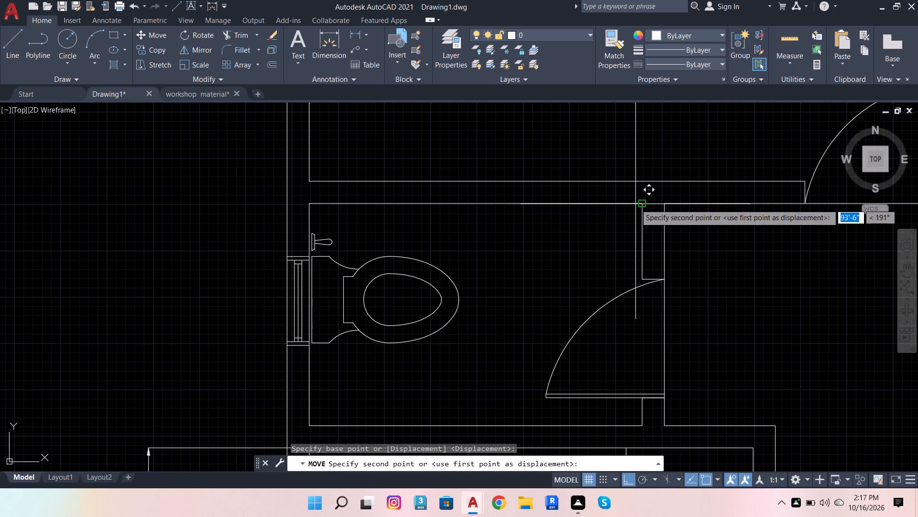
{"action": "left_click", "coordinate": [639, 206]}
{"action": "scroll", "coordinate": [646, 307], "scroll_direction": "up", "scroll_amount": 1}
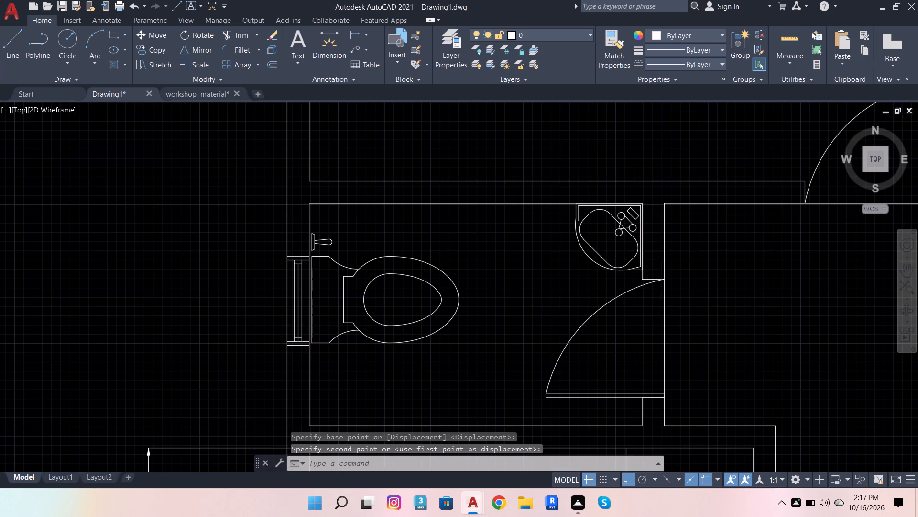
{"action": "key", "text": "Escape"}
{"action": "key", "text": "Escape"}
{"action": "key", "text": "Escape"}
{"action": "key", "text": "Escape"}
{"action": "key", "text": "Escape"}
{"action": "key", "text": "Escape"}
{"action": "key", "text": "Escape"}
Start a multiline text box in the small bathroom, spanning the space between the toilet and the corner sink.
{"action": "scroll", "coordinate": [640, 258], "scroll_direction": "down", "scroll_amount": 4}
{"action": "scroll", "coordinate": [503, 230], "scroll_direction": "down", "scroll_amount": 3}
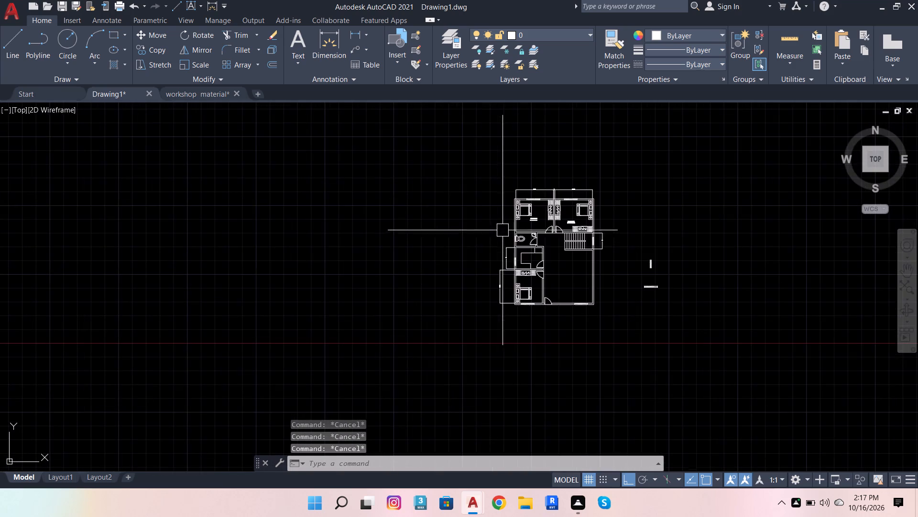
{"action": "scroll", "coordinate": [547, 256], "scroll_direction": "up", "scroll_amount": 2}
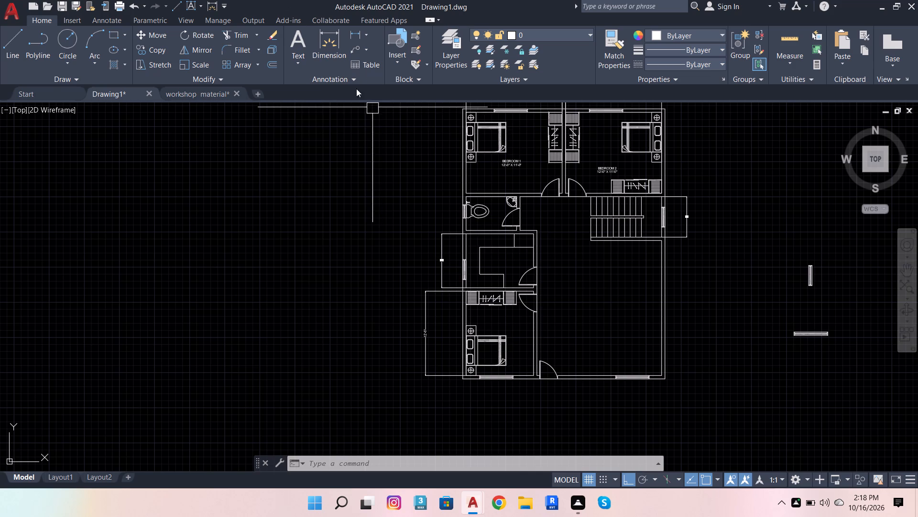
{"action": "scroll", "coordinate": [452, 232], "scroll_direction": "up", "scroll_amount": 2}
{"action": "scroll", "coordinate": [507, 303], "scroll_direction": "down", "scroll_amount": 1}
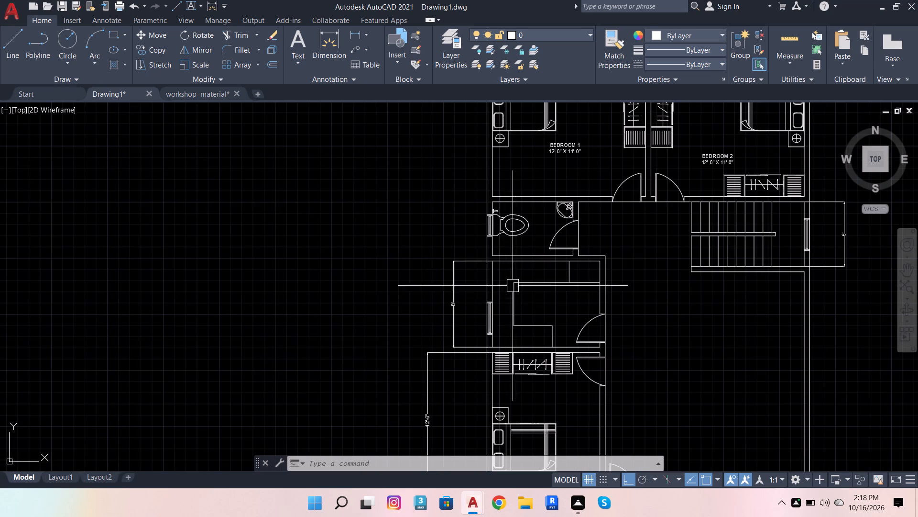
{"action": "scroll", "coordinate": [535, 229], "scroll_direction": "up", "scroll_amount": 2}
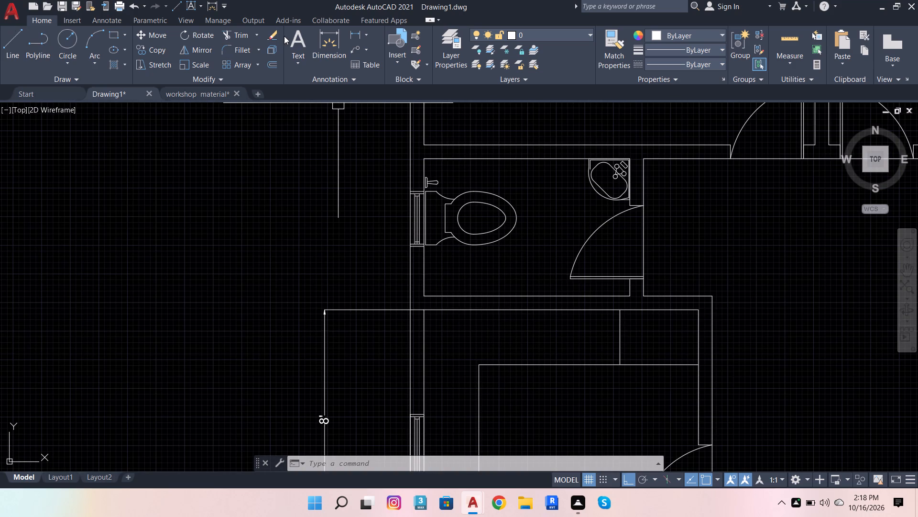
{"action": "left_click", "coordinate": [291, 45]}
{"action": "scroll", "coordinate": [461, 185], "scroll_direction": "up", "scroll_amount": 2}
{"action": "left_click", "coordinate": [416, 129]}
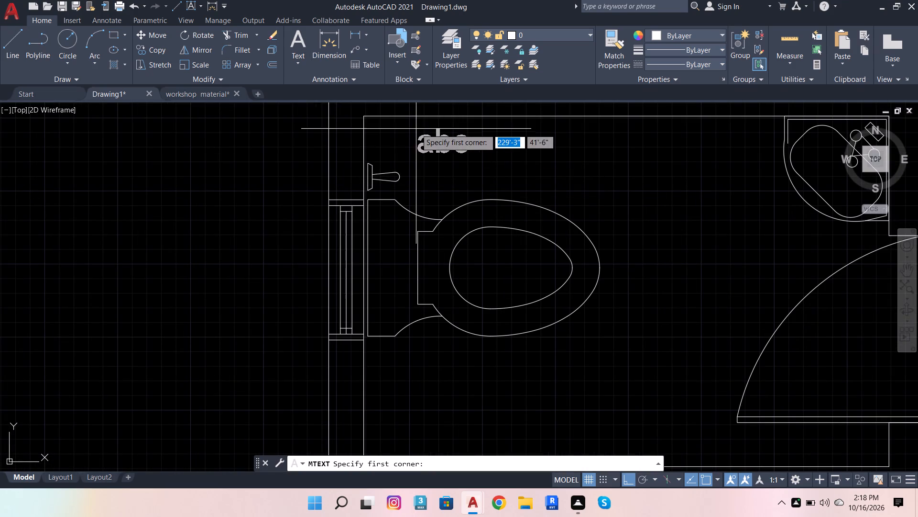
{"action": "left_click", "coordinate": [743, 192]}
{"action": "scroll", "coordinate": [578, 164], "scroll_direction": "up", "scroll_amount": 2}
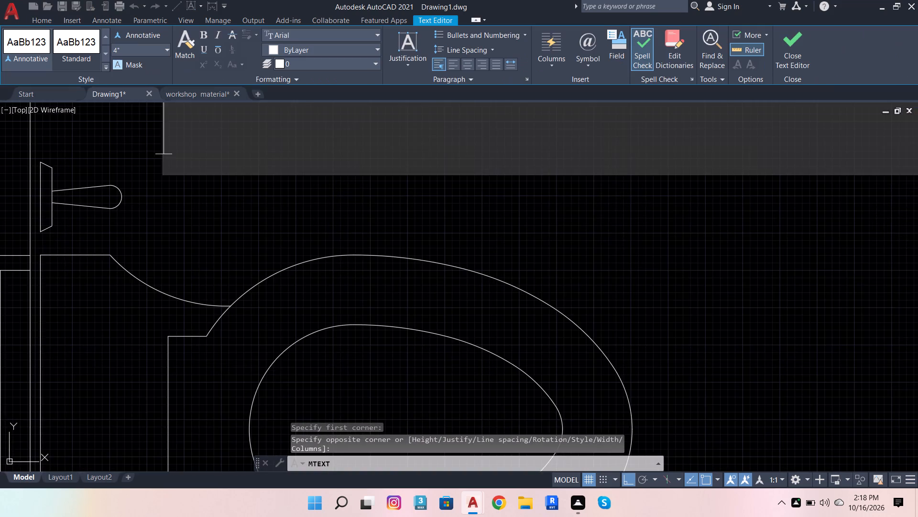
{"action": "scroll", "coordinate": [571, 186], "scroll_direction": "down", "scroll_amount": 1}
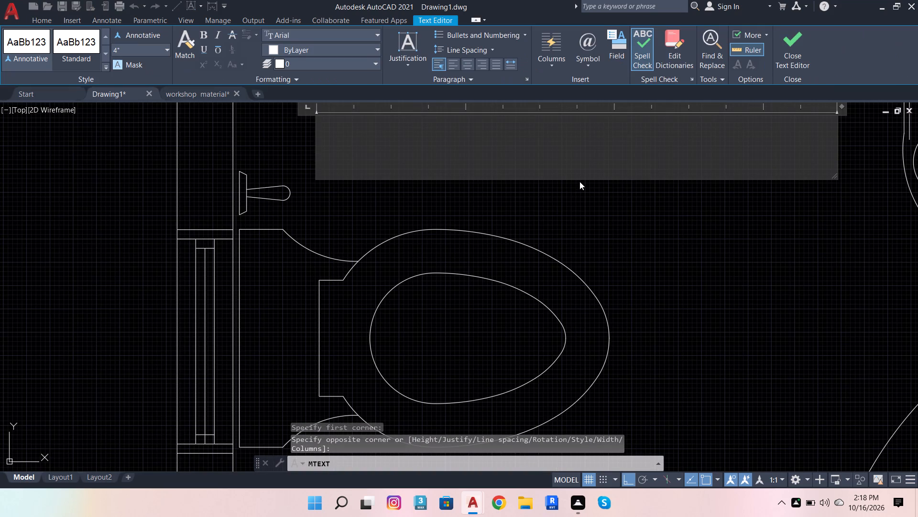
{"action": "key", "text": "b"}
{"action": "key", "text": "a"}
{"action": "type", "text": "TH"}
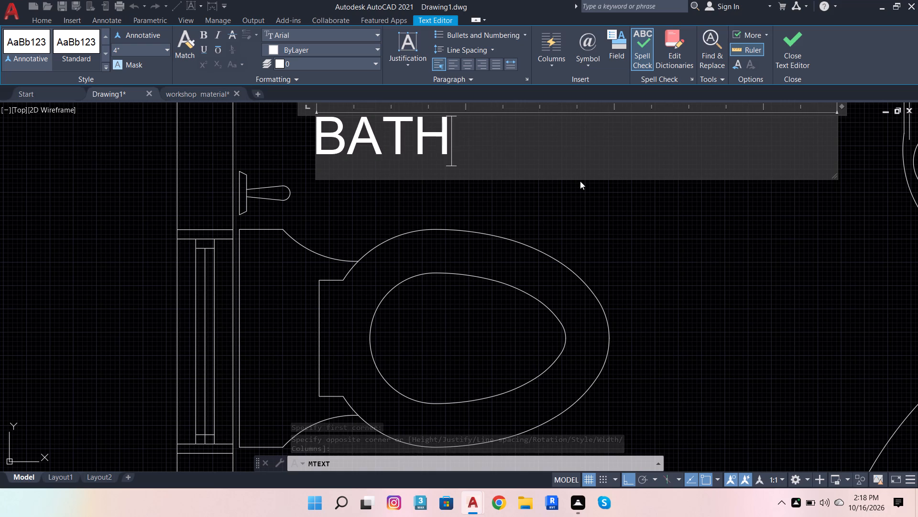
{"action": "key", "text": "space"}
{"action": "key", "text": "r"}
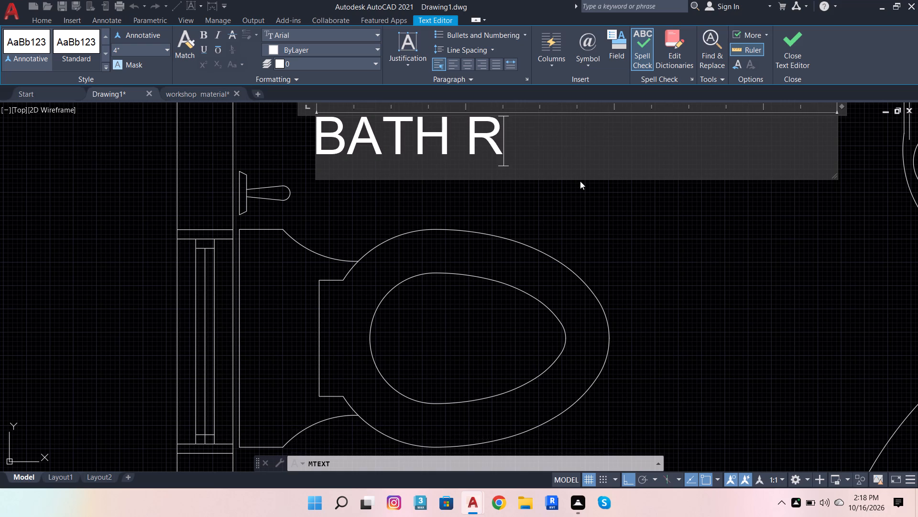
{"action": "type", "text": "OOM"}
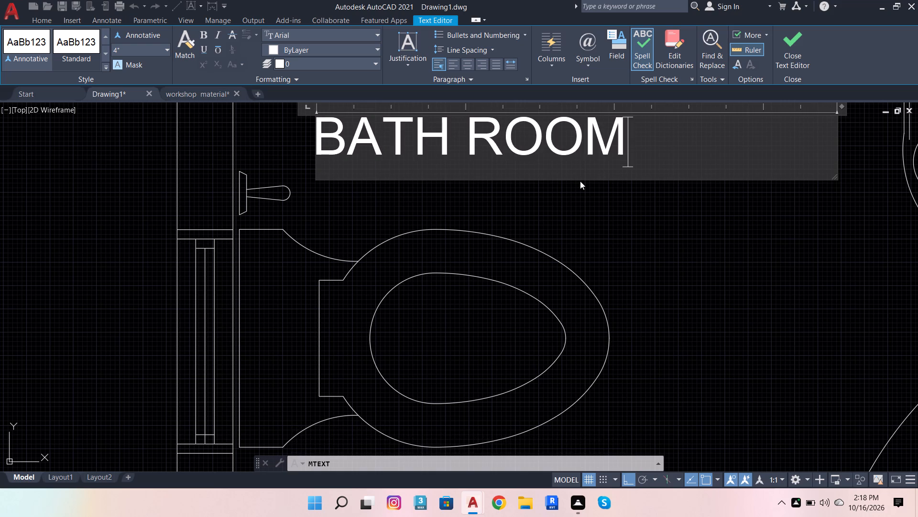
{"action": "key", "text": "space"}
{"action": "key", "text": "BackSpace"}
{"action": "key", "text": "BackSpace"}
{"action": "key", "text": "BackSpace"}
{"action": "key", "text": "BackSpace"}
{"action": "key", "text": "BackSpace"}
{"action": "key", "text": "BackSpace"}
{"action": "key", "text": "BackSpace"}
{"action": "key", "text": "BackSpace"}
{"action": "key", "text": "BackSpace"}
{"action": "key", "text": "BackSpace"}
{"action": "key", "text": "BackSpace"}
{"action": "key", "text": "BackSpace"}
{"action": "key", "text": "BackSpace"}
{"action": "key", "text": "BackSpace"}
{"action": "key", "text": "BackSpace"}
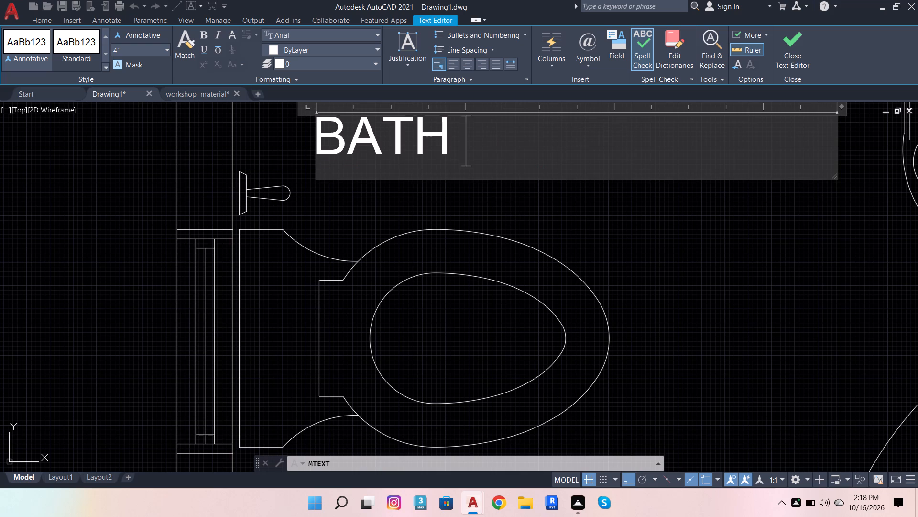
Centre-align the label text and enter BATHROOM as its first line.
{"action": "left_click", "coordinate": [470, 63]}
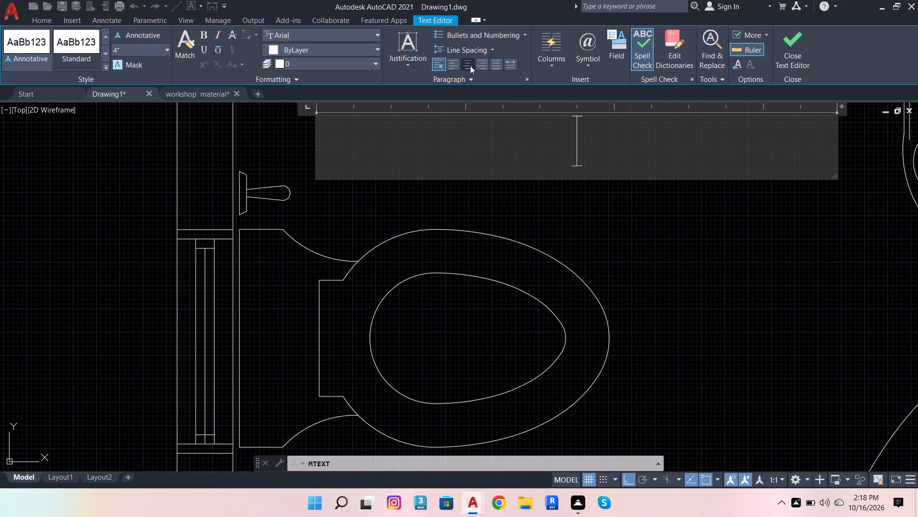
{"action": "left_click", "coordinate": [503, 149]}
{"action": "type", "text": "BATHR"}
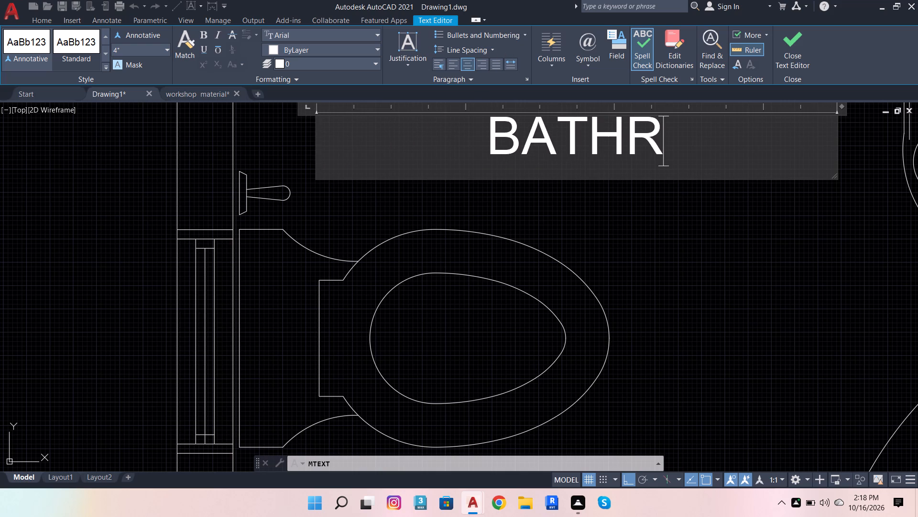
{"action": "type", "text": "OO"}
{"action": "key", "text": "m"}
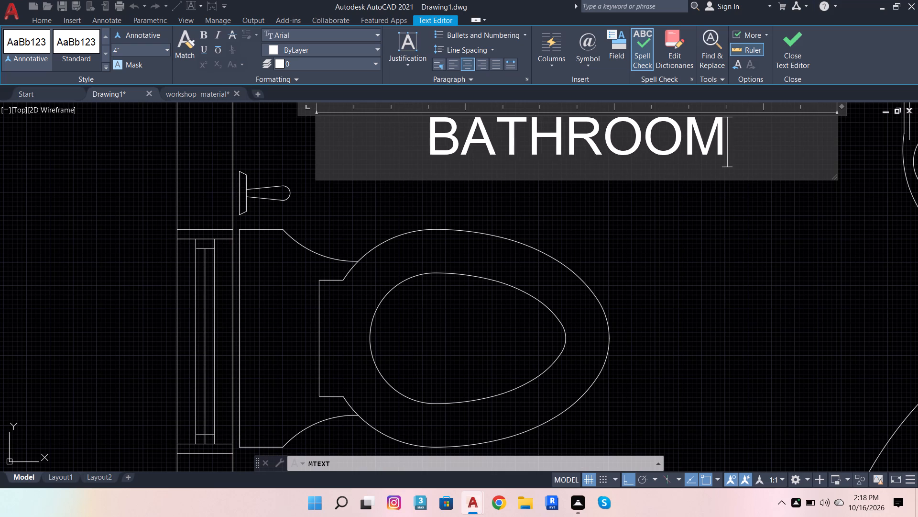
Add 7'-6" X 5'-0" as the second line of the BATHROOM label and finish the text.
{"action": "key", "text": "Return"}
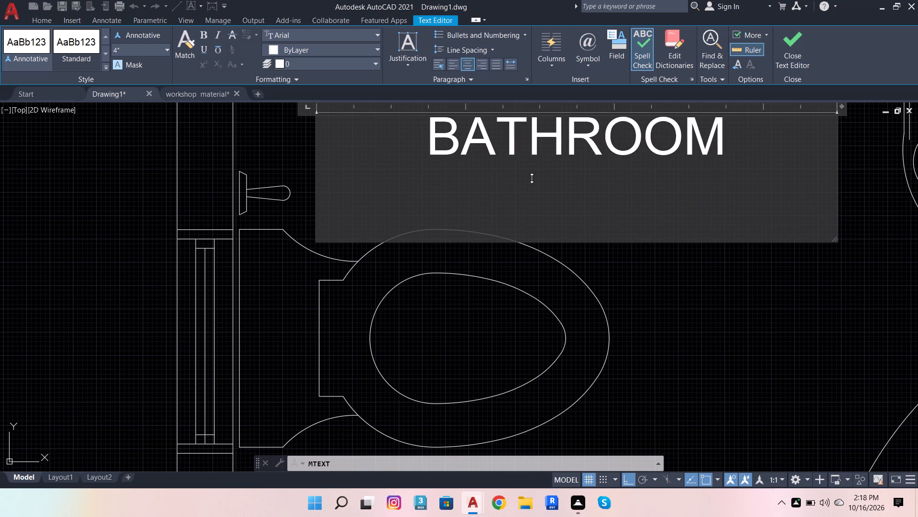
{"action": "type", "text": "7'"}
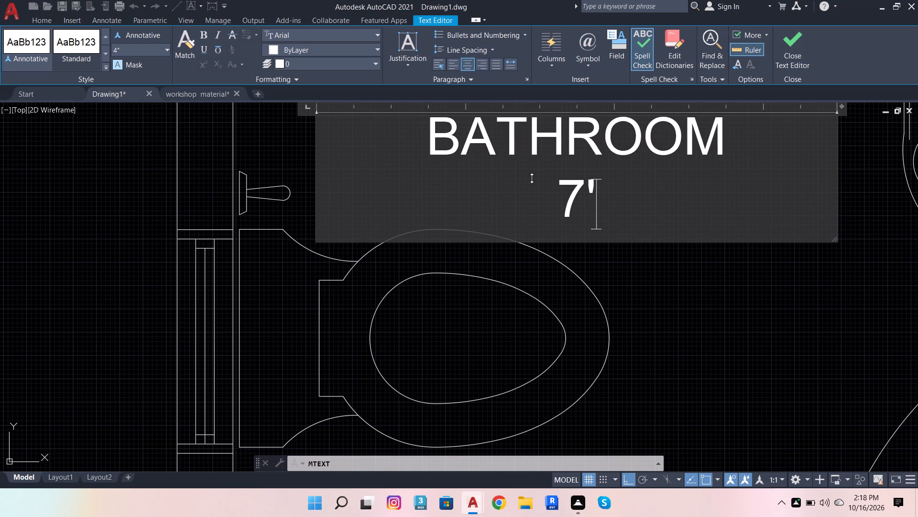
{"action": "key", "text": "minus"}
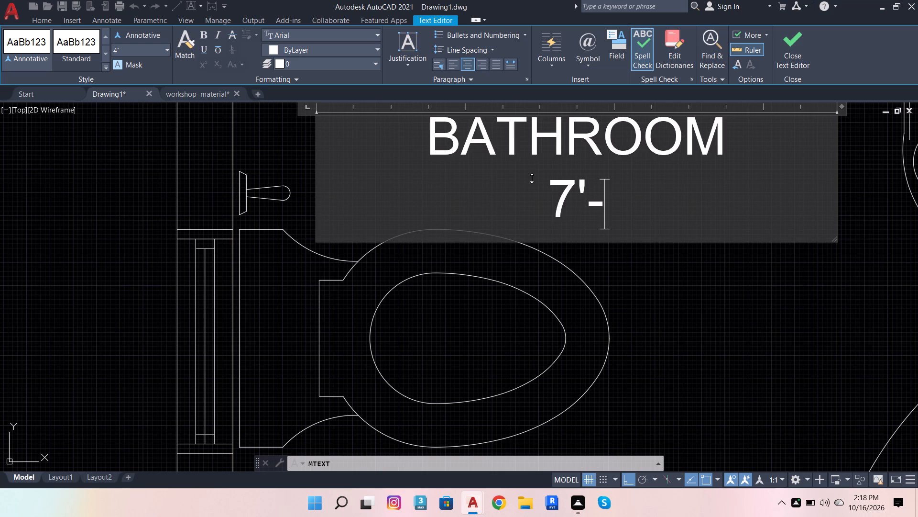
{"action": "key", "text": "6"}
{"action": "key", "text": "shift+quotedbl"}
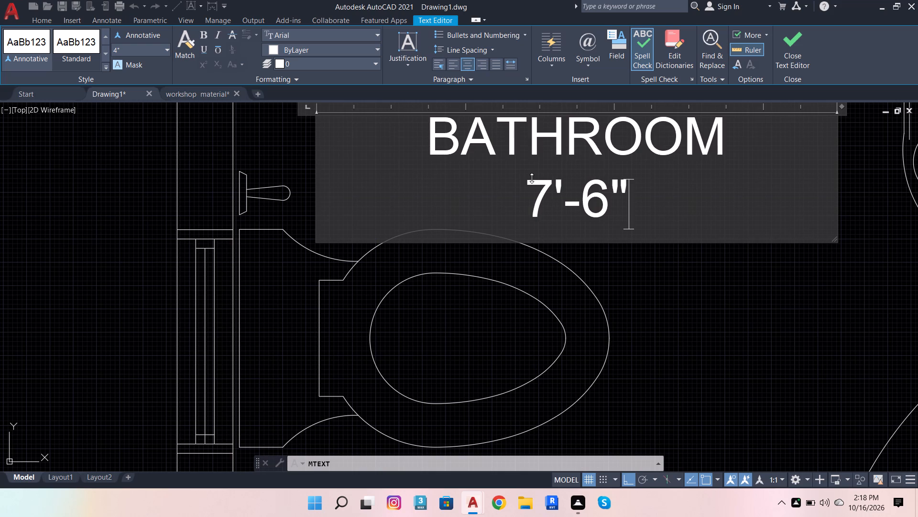
{"action": "key", "text": "space"}
{"action": "type", "text": "X"}
{"action": "key", "text": "space"}
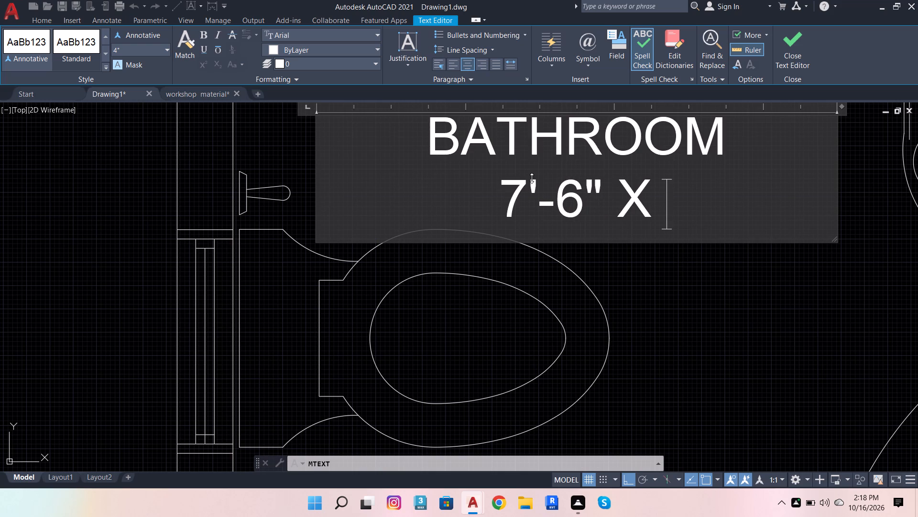
{"action": "type", "text": "5'"}
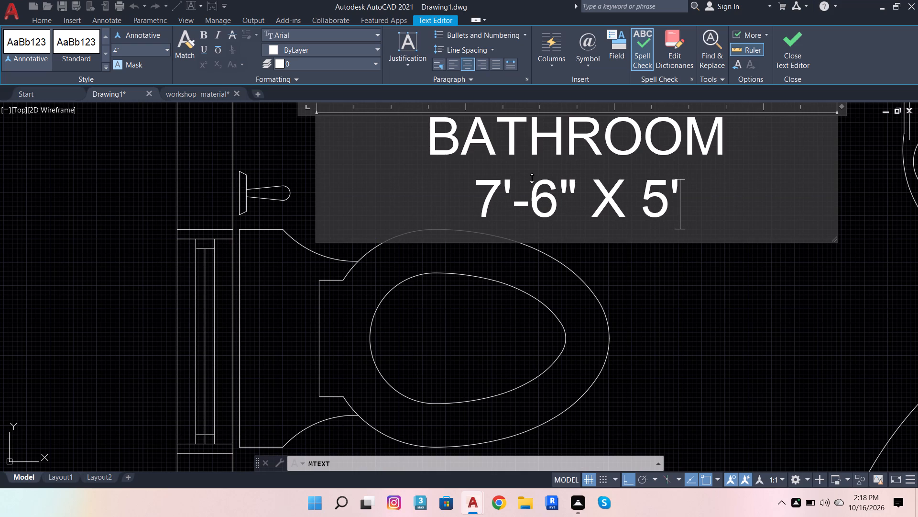
{"action": "key", "text": "minus"}
{"action": "type", "text": "0\""}
{"action": "left_click", "coordinate": [632, 269]}
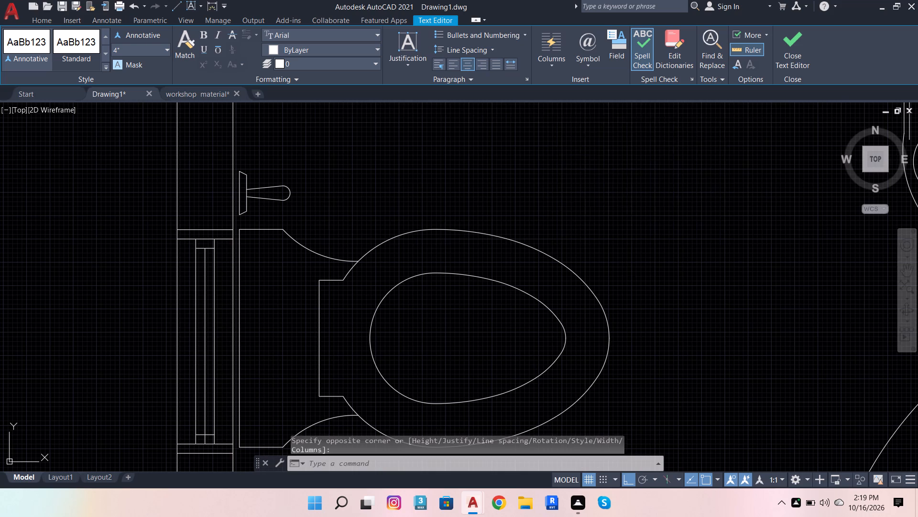
Look through the block sheets in the workshop material drawing for plan-view kitchen cooktops.
{"action": "scroll", "coordinate": [576, 202], "scroll_direction": "down", "scroll_amount": 6}
{"action": "scroll", "coordinate": [749, 234], "scroll_direction": "up", "scroll_amount": 1}
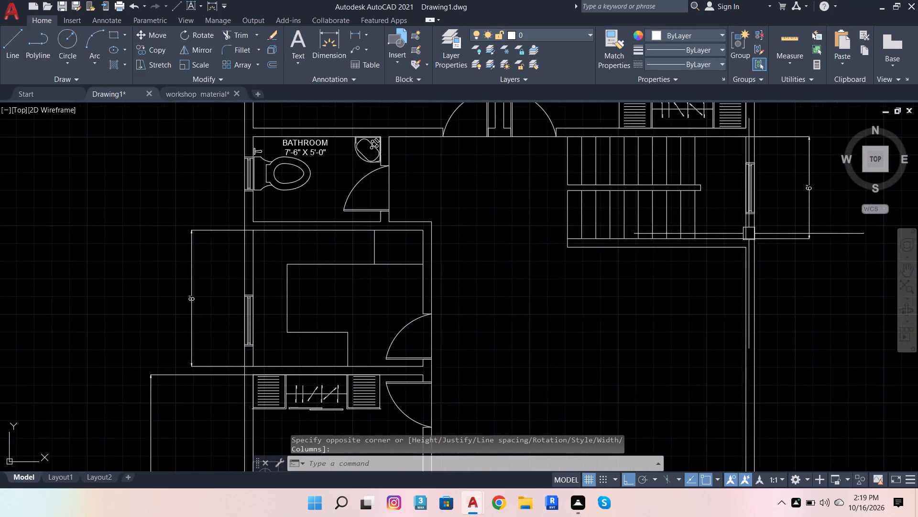
{"action": "scroll", "coordinate": [749, 234], "scroll_direction": "up", "scroll_amount": 2}
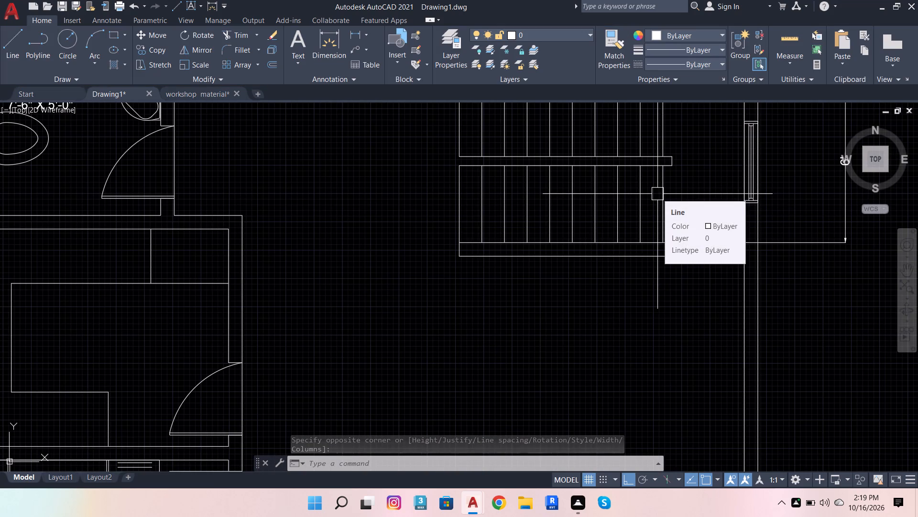
{"action": "scroll", "coordinate": [575, 207], "scroll_direction": "down", "scroll_amount": 3}
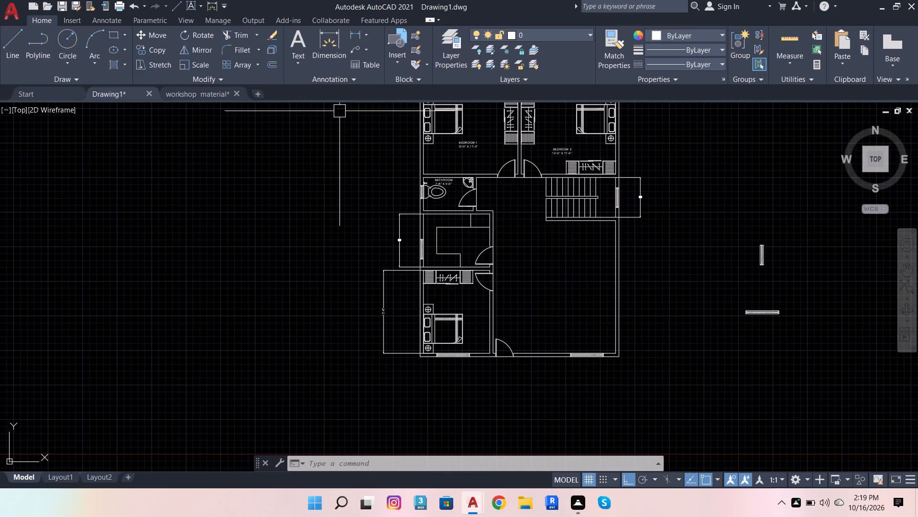
{"action": "left_click", "coordinate": [204, 94]}
{"action": "scroll", "coordinate": [225, 146], "scroll_direction": "down", "scroll_amount": 4}
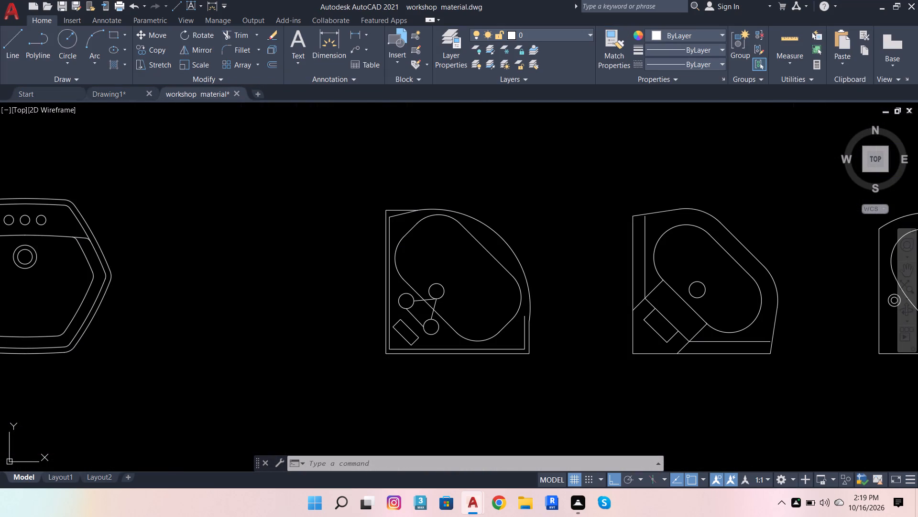
{"action": "scroll", "coordinate": [362, 180], "scroll_direction": "down", "scroll_amount": 3}
{"action": "scroll", "coordinate": [406, 225], "scroll_direction": "down", "scroll_amount": 8}
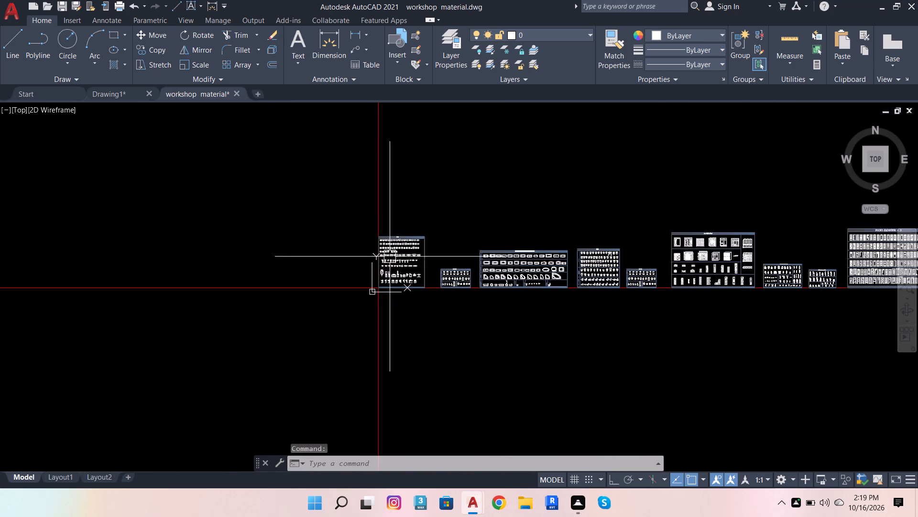
{"action": "scroll", "coordinate": [379, 280], "scroll_direction": "down", "scroll_amount": 2}
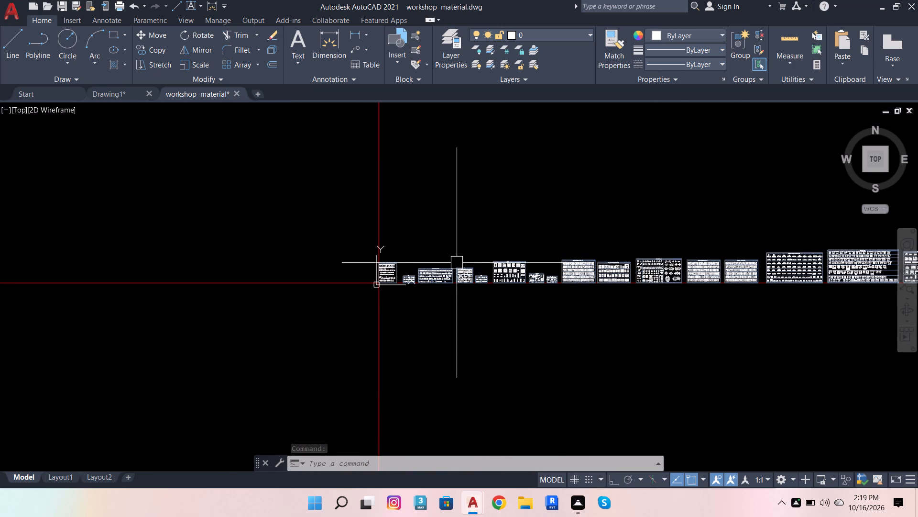
{"action": "scroll", "coordinate": [457, 263], "scroll_direction": "down", "scroll_amount": 2}
{"action": "scroll", "coordinate": [618, 280], "scroll_direction": "up", "scroll_amount": 3}
{"action": "scroll", "coordinate": [635, 214], "scroll_direction": "up", "scroll_amount": 4}
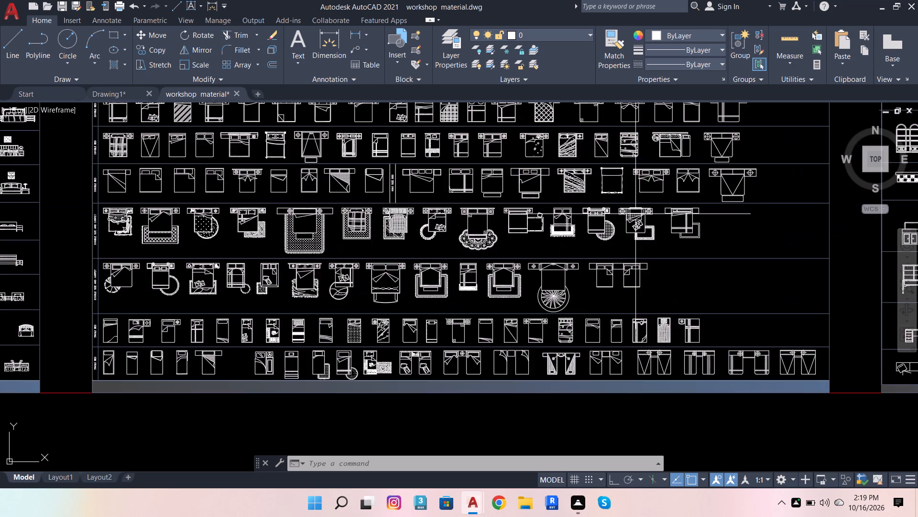
{"action": "scroll", "coordinate": [546, 273], "scroll_direction": "down", "scroll_amount": 5}
{"action": "scroll", "coordinate": [747, 275], "scroll_direction": "up", "scroll_amount": 3}
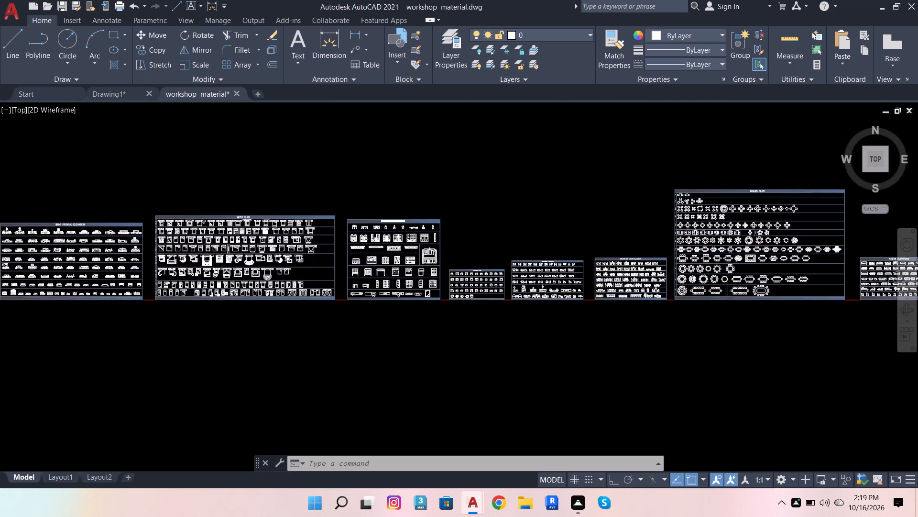
{"action": "scroll", "coordinate": [451, 273], "scroll_direction": "down", "scroll_amount": 4}
{"action": "scroll", "coordinate": [760, 280], "scroll_direction": "up", "scroll_amount": 3}
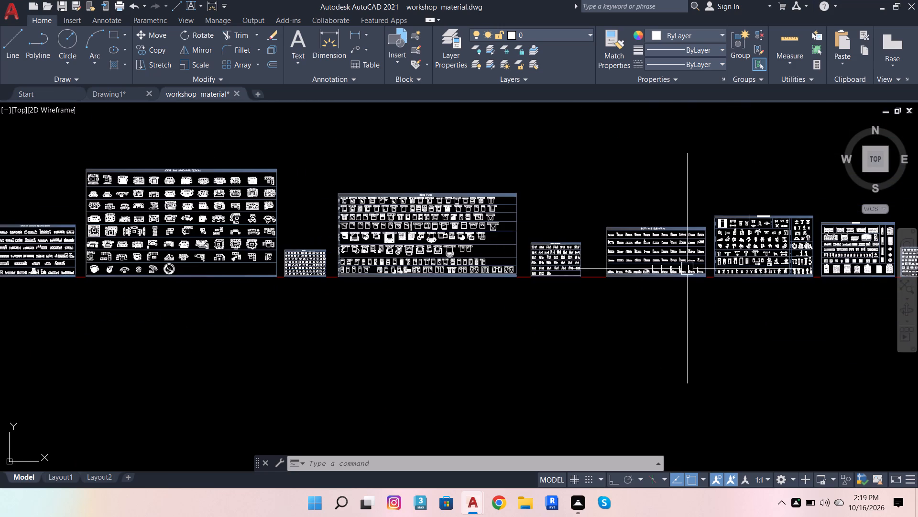
{"action": "scroll", "coordinate": [391, 228], "scroll_direction": "down", "scroll_amount": 1}
{"action": "scroll", "coordinate": [629, 230], "scroll_direction": "up", "scroll_amount": 4}
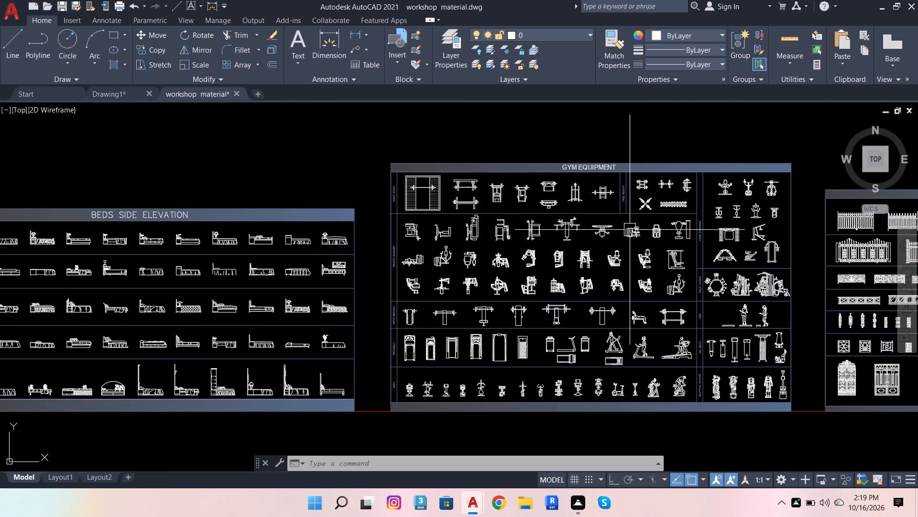
{"action": "scroll", "coordinate": [273, 289], "scroll_direction": "down", "scroll_amount": 4}
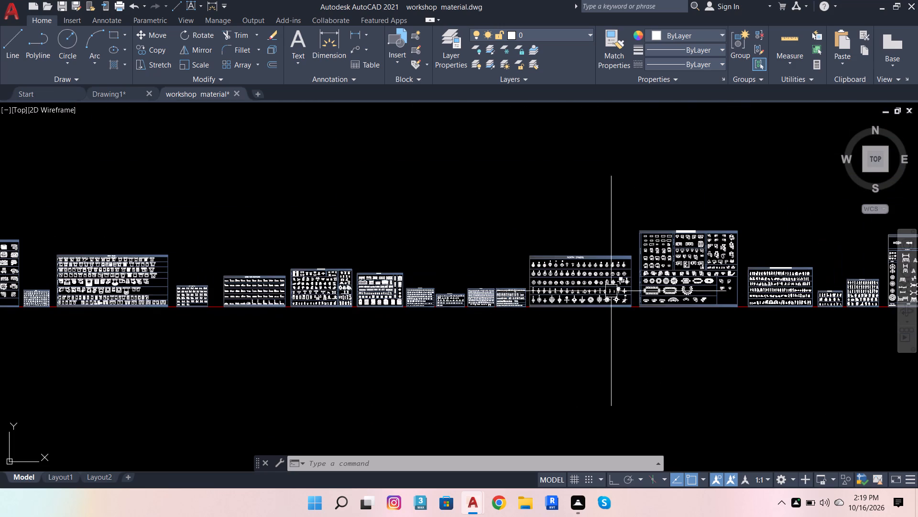
{"action": "scroll", "coordinate": [617, 286], "scroll_direction": "up", "scroll_amount": 4}
{"action": "scroll", "coordinate": [374, 259], "scroll_direction": "down", "scroll_amount": 5}
{"action": "scroll", "coordinate": [523, 267], "scroll_direction": "up", "scroll_amount": 4}
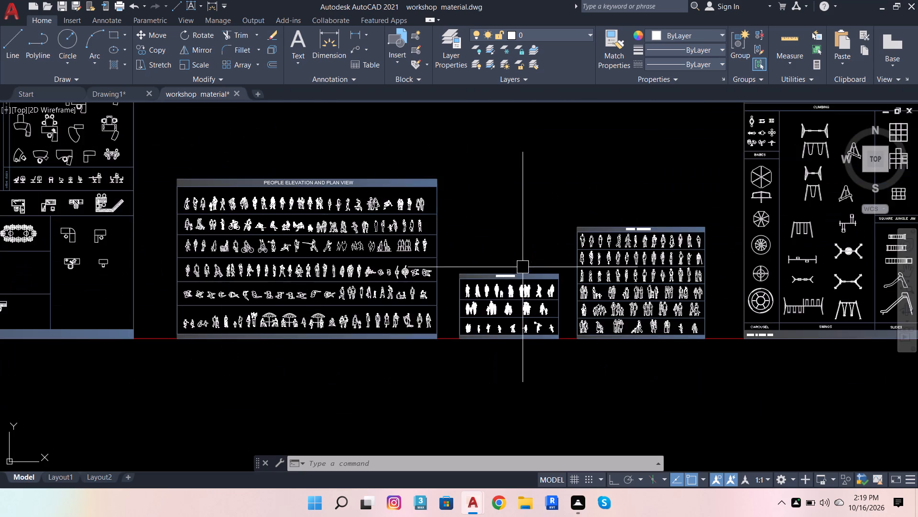
{"action": "scroll", "coordinate": [448, 283], "scroll_direction": "down", "scroll_amount": 4}
{"action": "scroll", "coordinate": [488, 279], "scroll_direction": "down", "scroll_amount": 4}
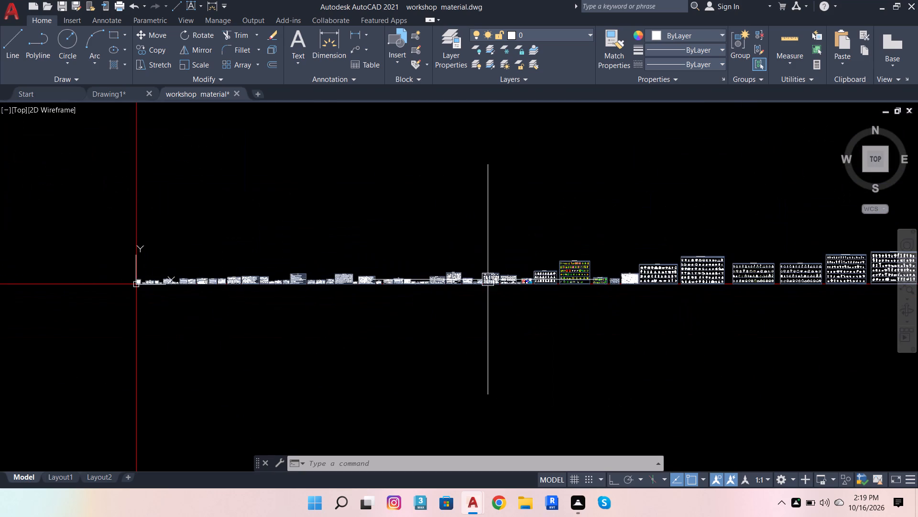
{"action": "scroll", "coordinate": [669, 274], "scroll_direction": "up", "scroll_amount": 4}
{"action": "scroll", "coordinate": [456, 282], "scroll_direction": "down", "scroll_amount": 2}
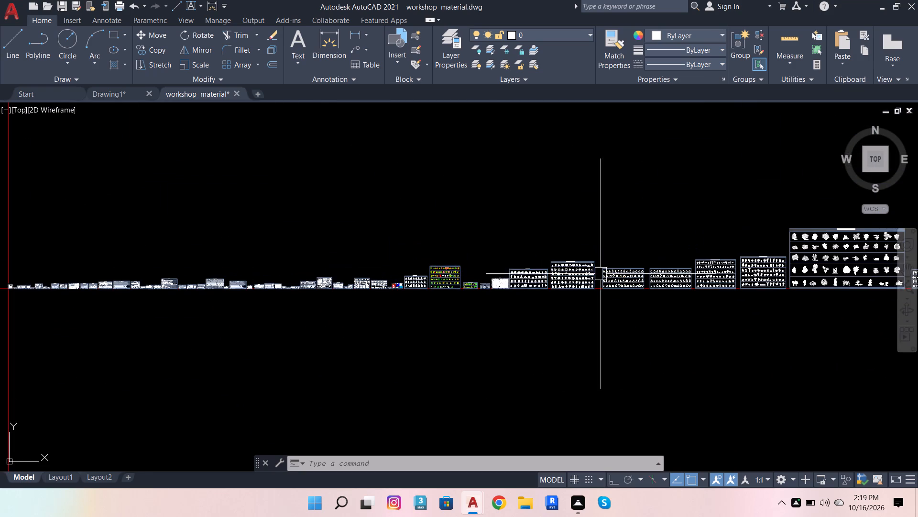
{"action": "scroll", "coordinate": [679, 274], "scroll_direction": "up", "scroll_amount": 1}
{"action": "scroll", "coordinate": [679, 273], "scroll_direction": "down", "scroll_amount": 1}
{"action": "scroll", "coordinate": [237, 285], "scroll_direction": "up", "scroll_amount": 3}
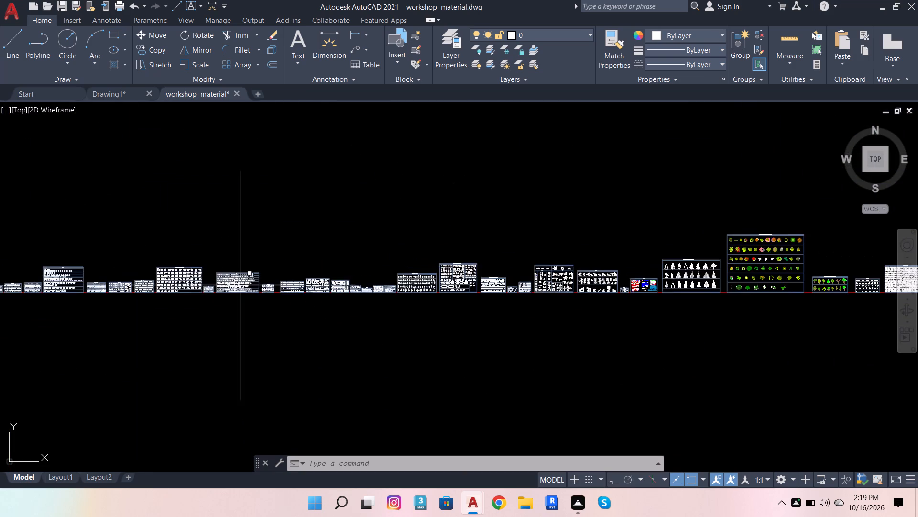
{"action": "scroll", "coordinate": [255, 286], "scroll_direction": "up", "scroll_amount": 5}
{"action": "scroll", "coordinate": [470, 281], "scroll_direction": "down", "scroll_amount": 2}
{"action": "scroll", "coordinate": [360, 288], "scroll_direction": "down", "scroll_amount": 1}
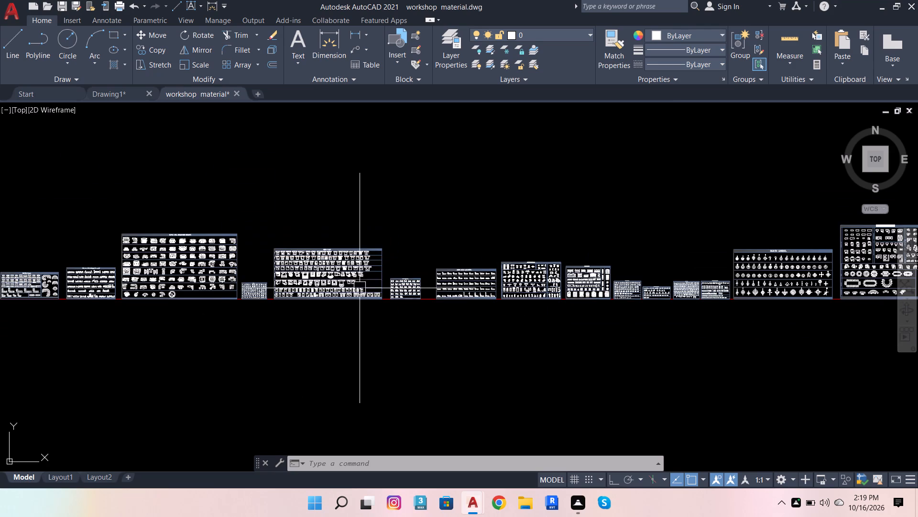
{"action": "scroll", "coordinate": [654, 296], "scroll_direction": "up", "scroll_amount": 3}
{"action": "scroll", "coordinate": [579, 283], "scroll_direction": "up", "scroll_amount": 3}
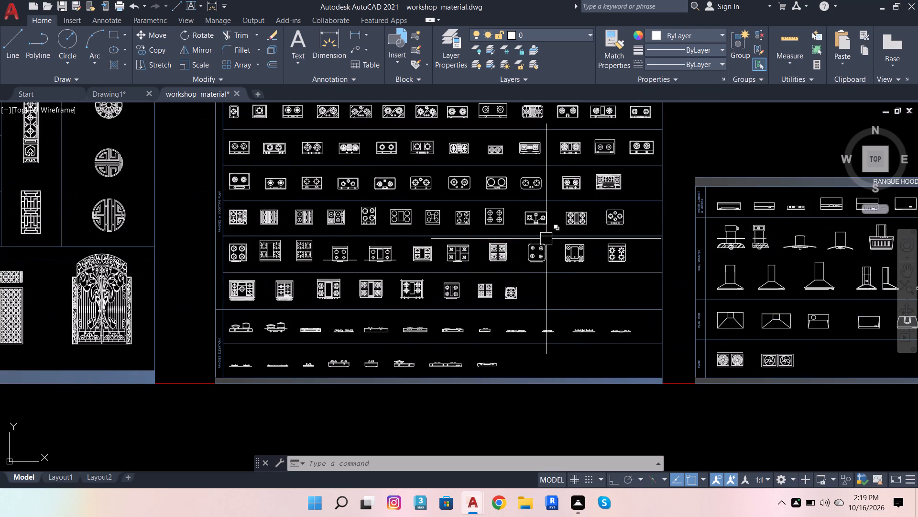
Copy the rectangular three-burner cooktop from the Rangues Collection into Drawing1, in the empty space beside the floor plan.
{"action": "scroll", "coordinate": [546, 222], "scroll_direction": "up", "scroll_amount": 4}
{"action": "left_click", "coordinate": [533, 235]}
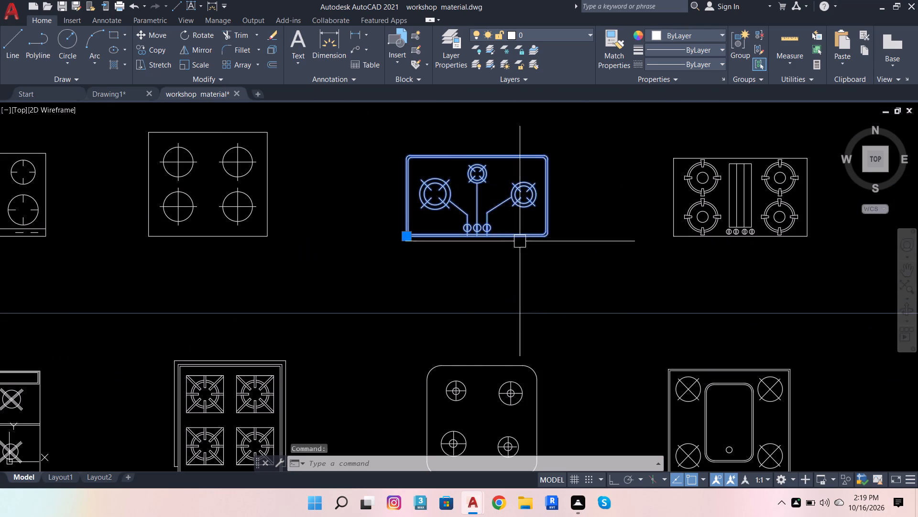
{"action": "scroll", "coordinate": [456, 264], "scroll_direction": "down", "scroll_amount": 4}
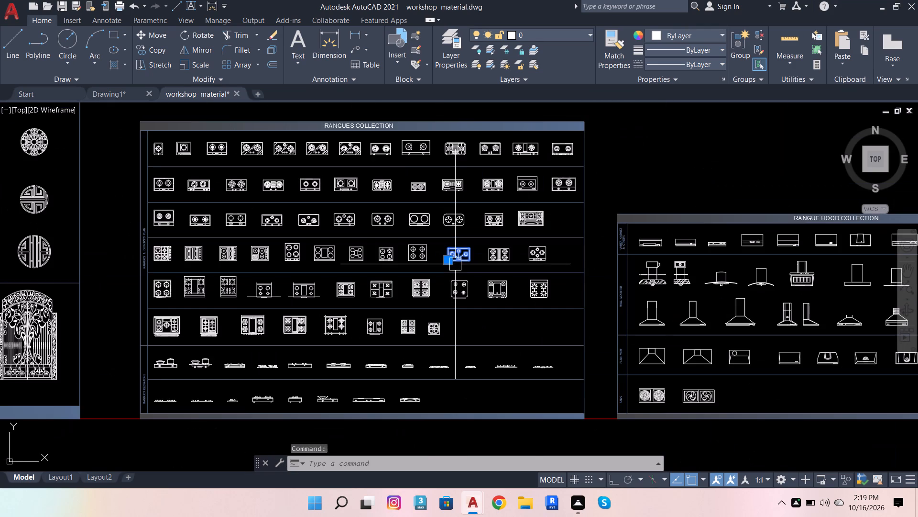
{"action": "key", "text": "ctrl+c"}
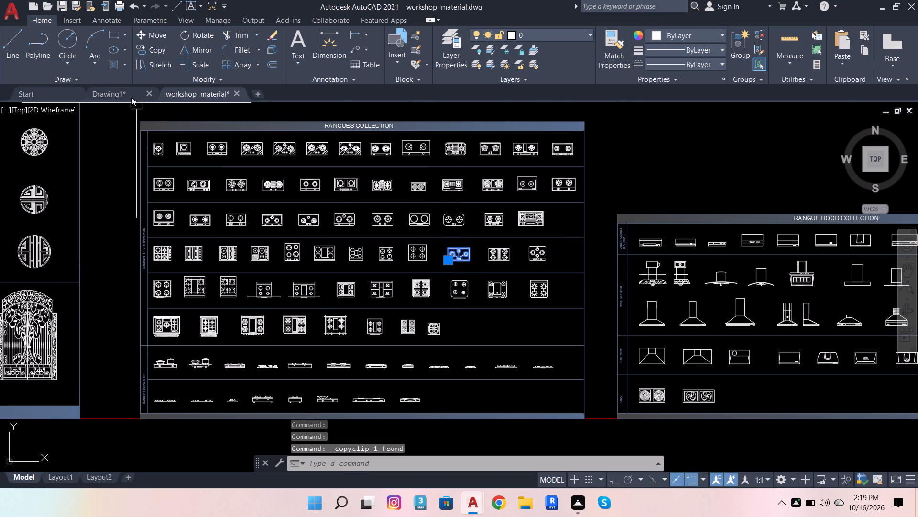
{"action": "left_click", "coordinate": [124, 91]}
{"action": "scroll", "coordinate": [185, 172], "scroll_direction": "down", "scroll_amount": 3}
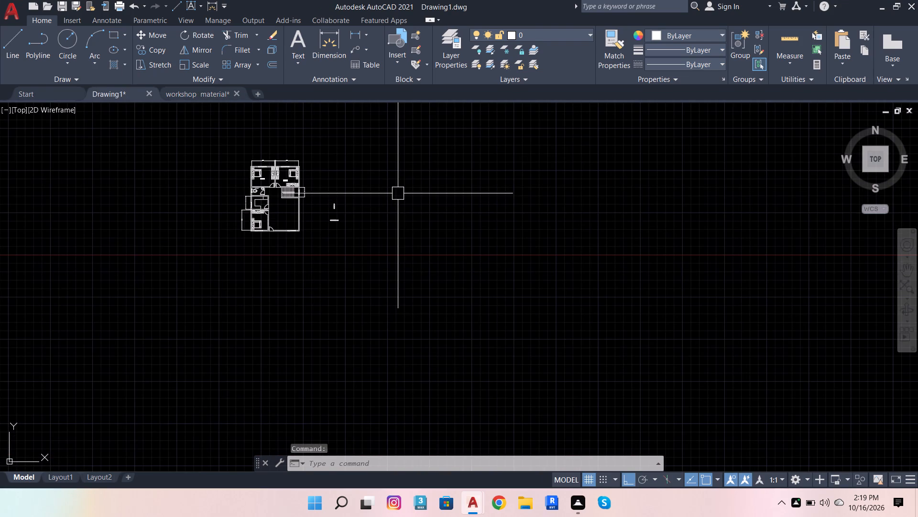
{"action": "key", "text": "ctrl+v"}
{"action": "left_click", "coordinate": [398, 192], "text": "ctrl"}
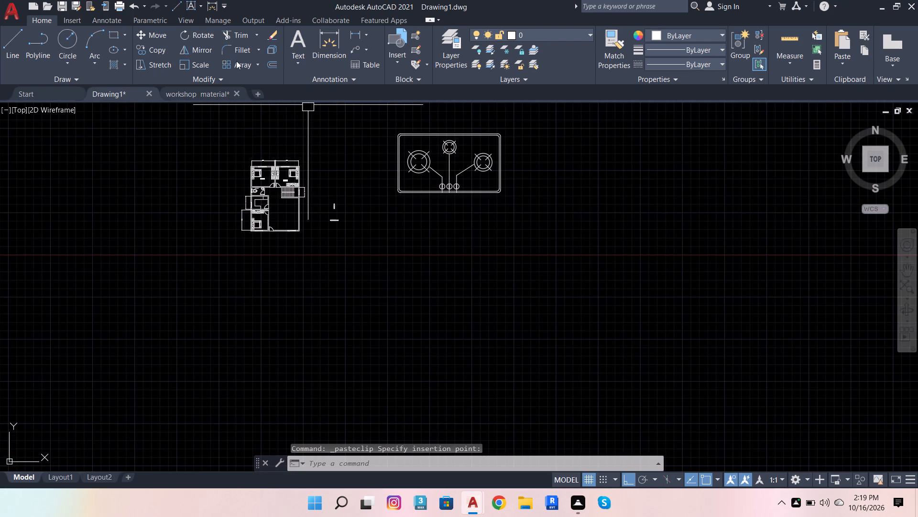
Look through the kitchen block sheets in the workshop material drawing for a plan-view sink.
{"action": "left_click", "coordinate": [218, 99]}
{"action": "scroll", "coordinate": [218, 99], "scroll_direction": "down", "scroll_amount": 1}
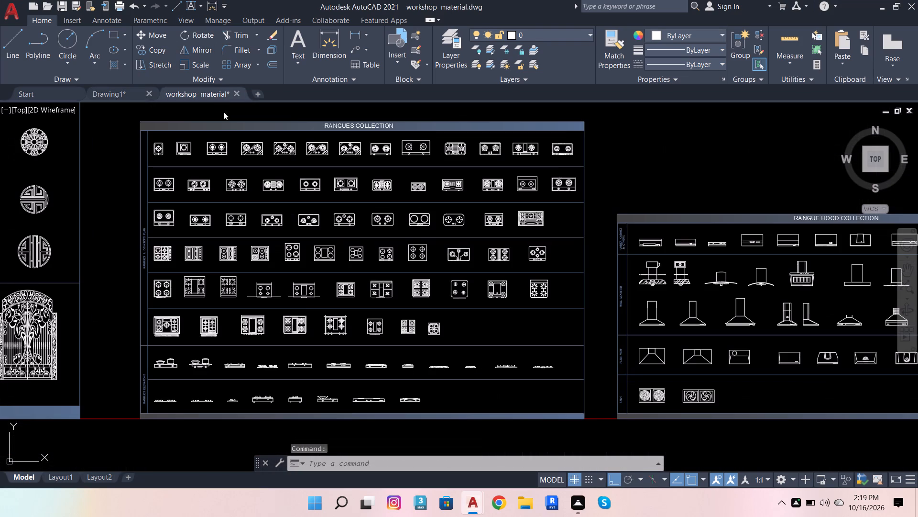
{"action": "scroll", "coordinate": [223, 112], "scroll_direction": "down", "scroll_amount": 2}
{"action": "scroll", "coordinate": [276, 187], "scroll_direction": "down", "scroll_amount": 4}
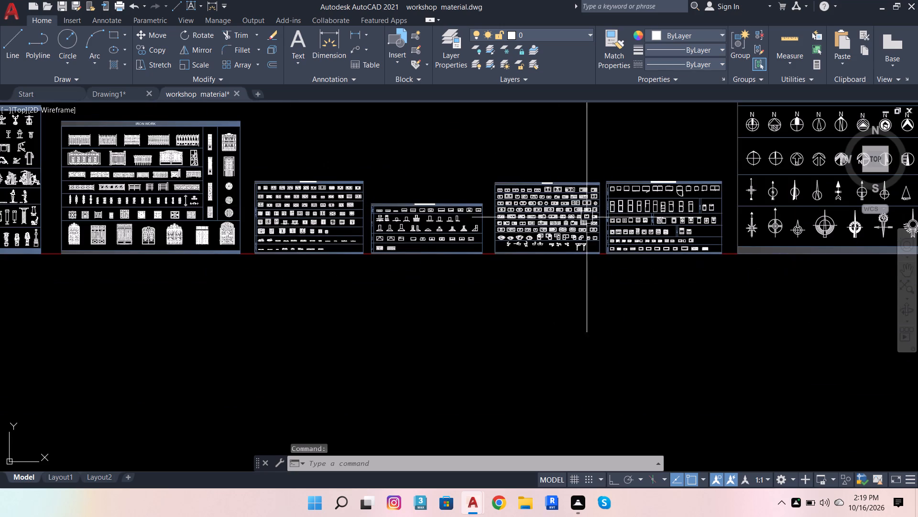
{"action": "scroll", "coordinate": [630, 208], "scroll_direction": "up", "scroll_amount": 3}
{"action": "scroll", "coordinate": [433, 178], "scroll_direction": "up", "scroll_amount": 3}
{"action": "scroll", "coordinate": [577, 225], "scroll_direction": "down", "scroll_amount": 1}
{"action": "scroll", "coordinate": [540, 269], "scroll_direction": "up", "scroll_amount": 1}
{"action": "left_click", "coordinate": [531, 275]}
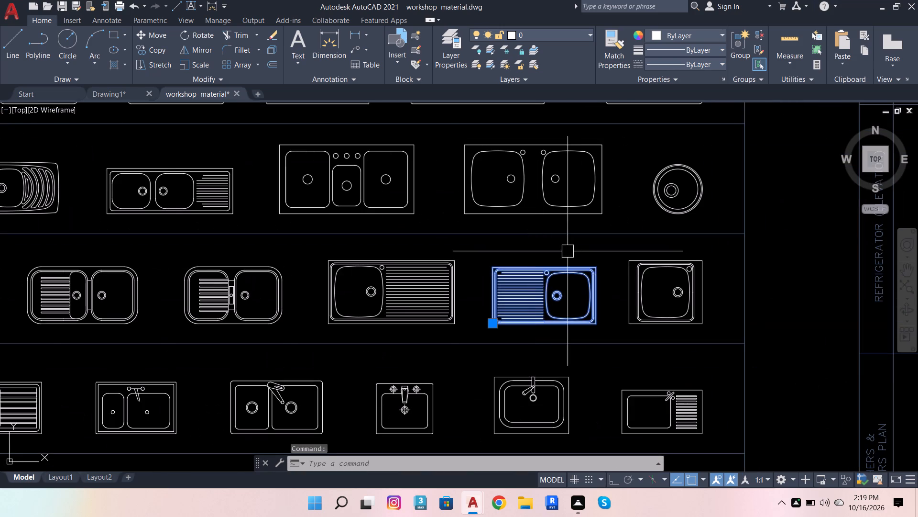
{"action": "scroll", "coordinate": [581, 258], "scroll_direction": "down", "scroll_amount": 1}
{"action": "key", "text": "Escape"}
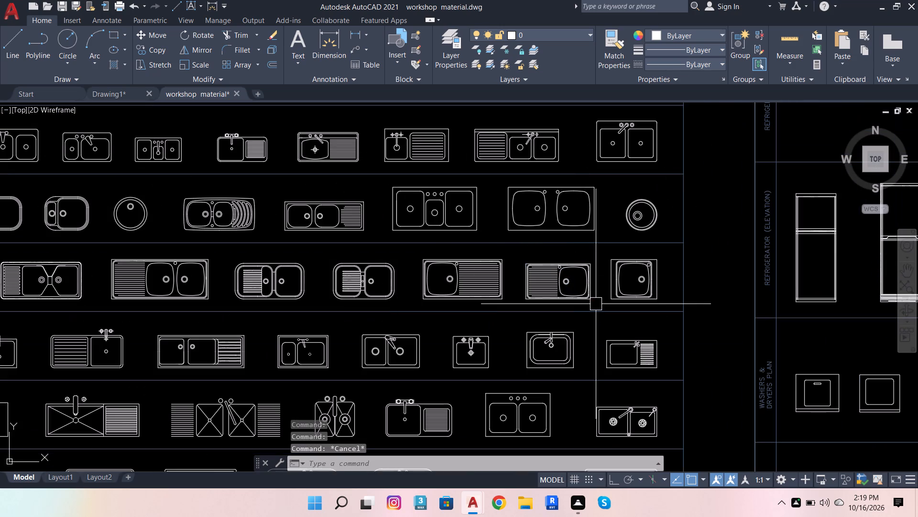
Copy the single-bowl rectangular sink with the slatted drainboard from the workshop material drawing into Drawing1, in the empty space beside the cooktop.
{"action": "left_click", "coordinate": [611, 348]}
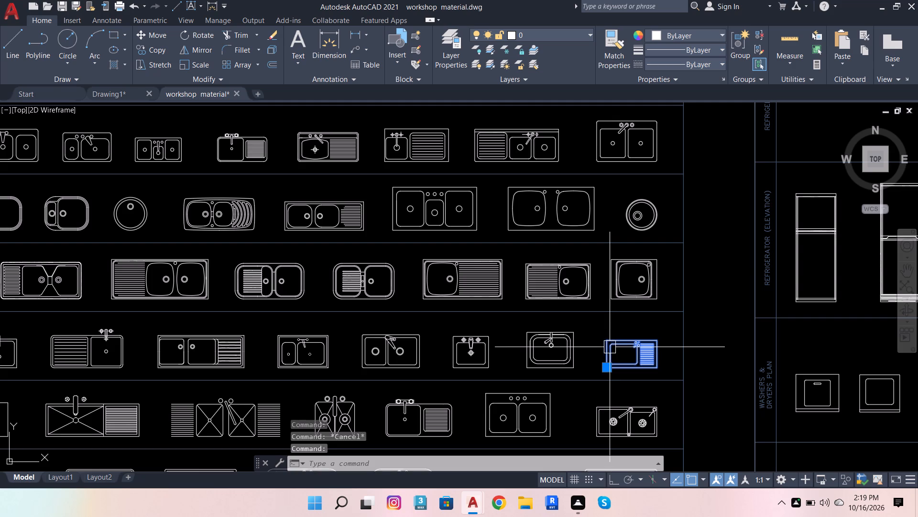
{"action": "key", "text": "ctrl+c"}
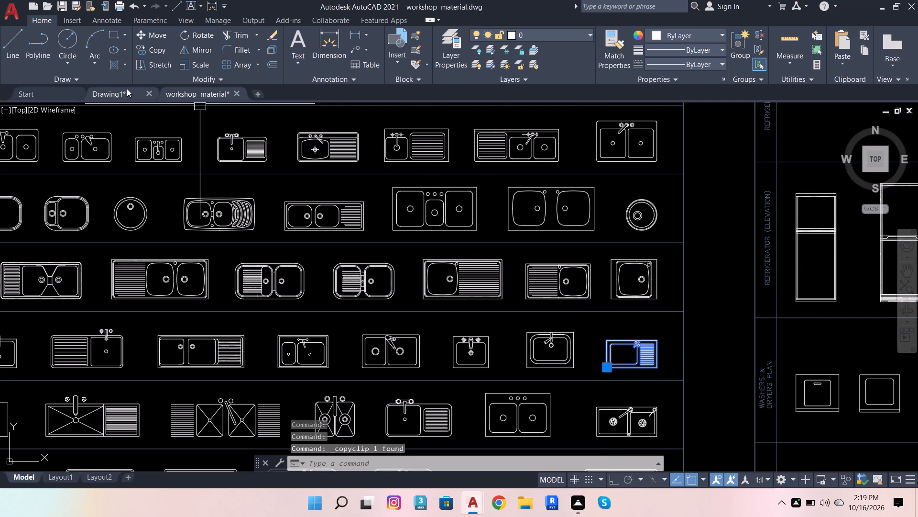
{"action": "left_click", "coordinate": [127, 89]}
{"action": "scroll", "coordinate": [208, 302], "scroll_direction": "down", "scroll_amount": 2}
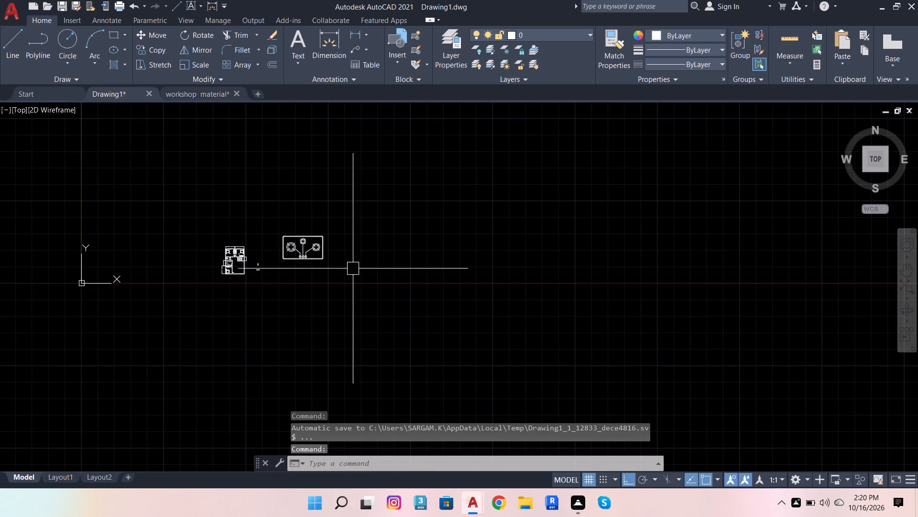
{"action": "scroll", "coordinate": [361, 265], "scroll_direction": "up", "scroll_amount": 2}
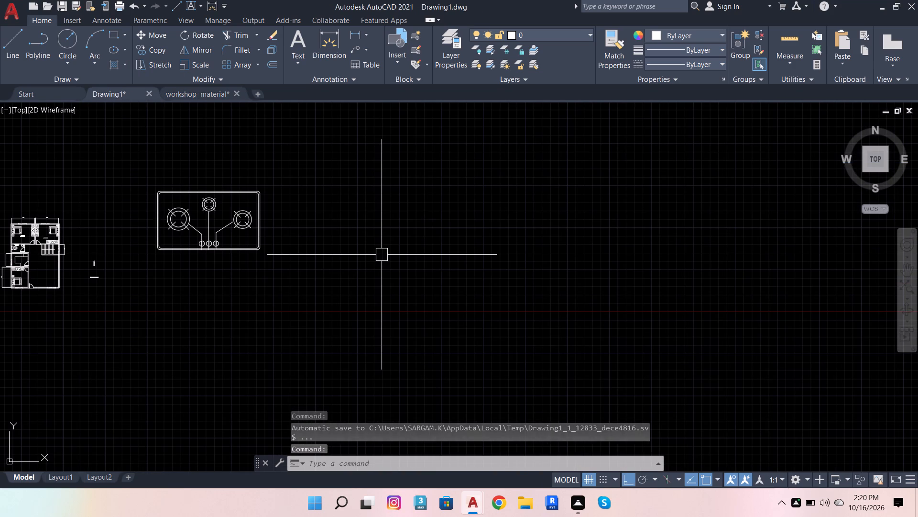
{"action": "key", "text": "ctrl+v"}
{"action": "left_click", "coordinate": [374, 241]}
Draw a 2' horizontal reference line inward from the sink's left edge, near its upper corner.
{"action": "scroll", "coordinate": [390, 211], "scroll_direction": "up", "scroll_amount": 3}
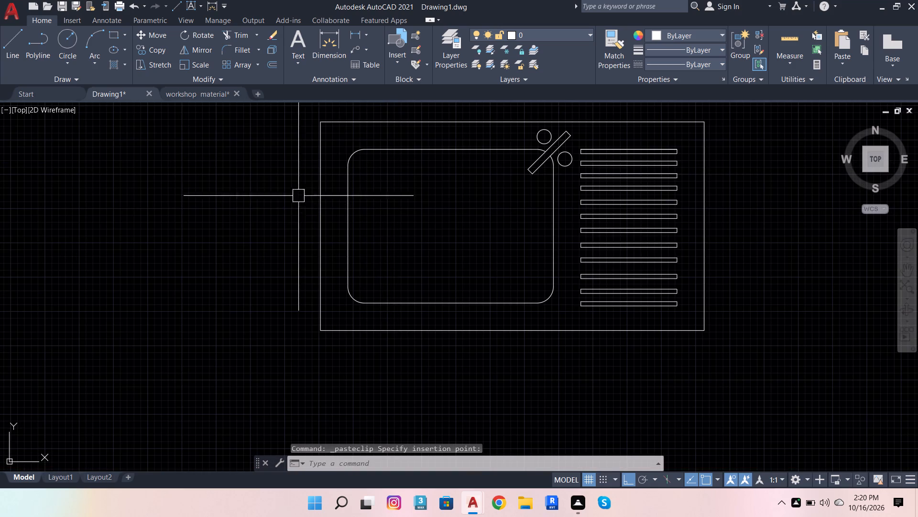
{"action": "left_click", "coordinate": [23, 45]}
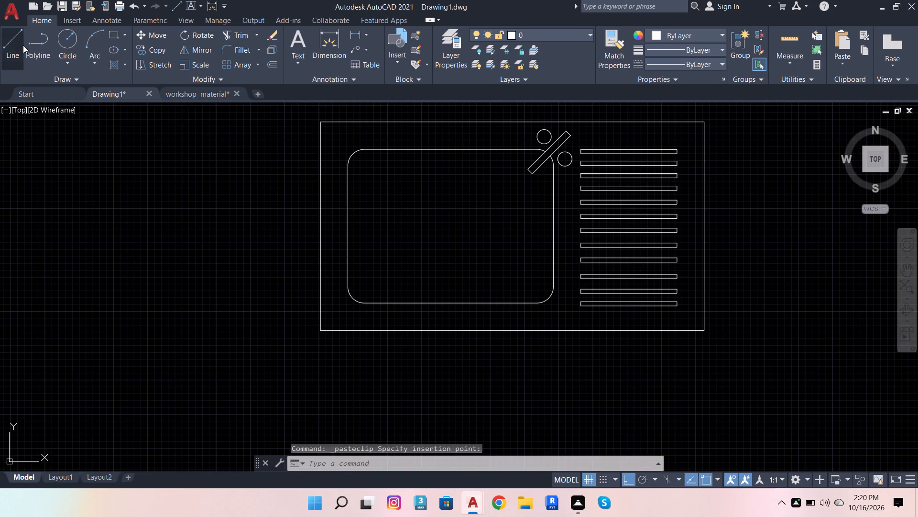
{"action": "left_click", "coordinate": [315, 160]}
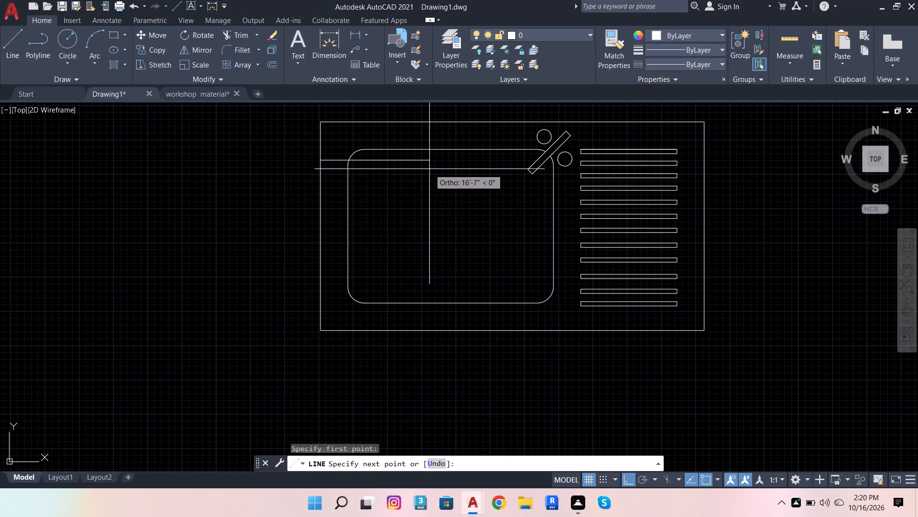
{"action": "type", "text": "2'"}
{"action": "key", "text": "Return"}
{"action": "key", "text": "space"}
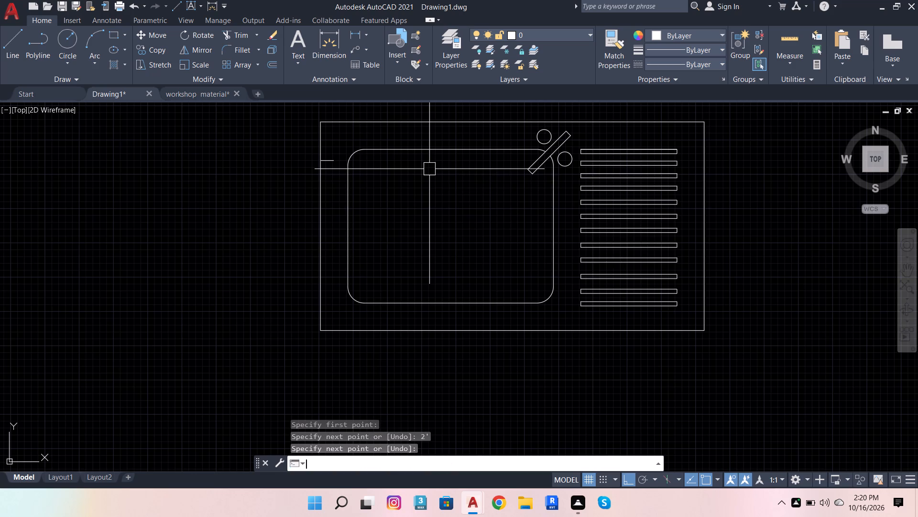
Draw a 2' horizontal reference line inward from the cooktop's left edge, just below its upper rounded corner.
{"action": "scroll", "coordinate": [442, 179], "scroll_direction": "down", "scroll_amount": 4}
{"action": "scroll", "coordinate": [133, 177], "scroll_direction": "up", "scroll_amount": 4}
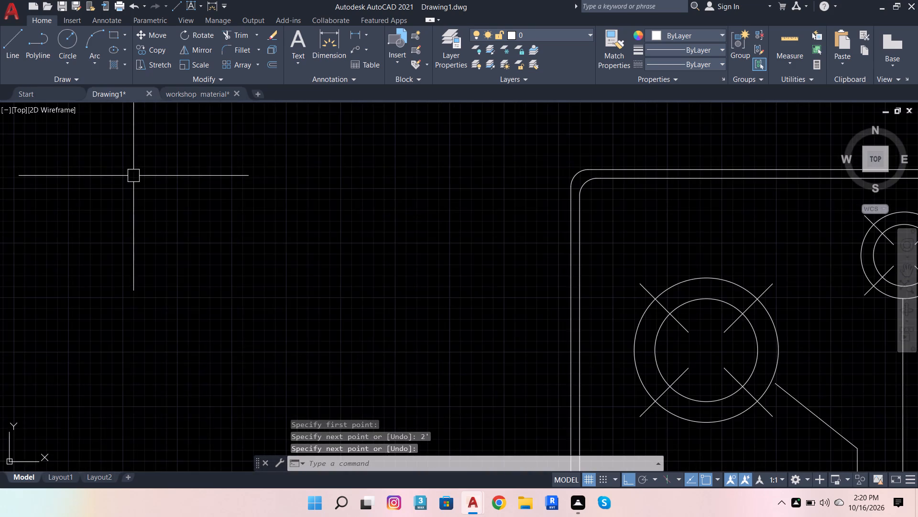
{"action": "scroll", "coordinate": [139, 182], "scroll_direction": "down", "scroll_amount": 2}
{"action": "left_click", "coordinate": [19, 39]}
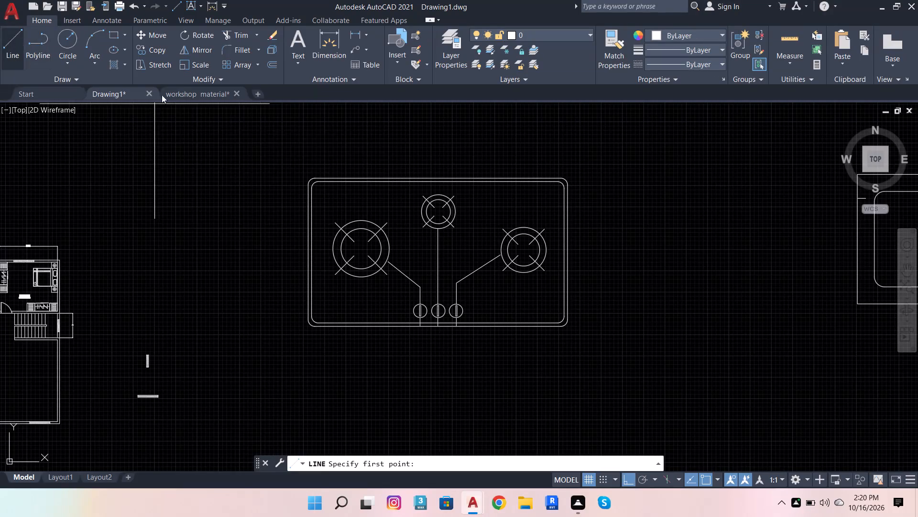
{"action": "scroll", "coordinate": [319, 188], "scroll_direction": "up", "scroll_amount": 3}
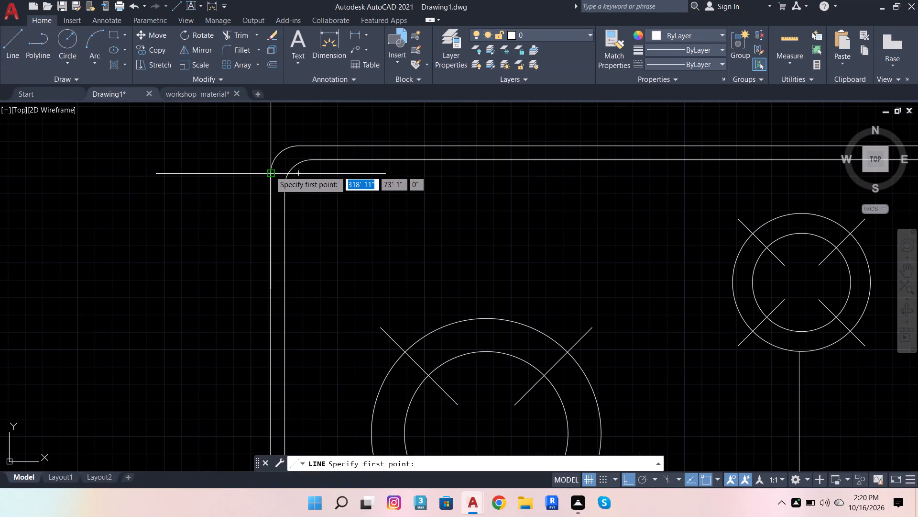
{"action": "left_click", "coordinate": [273, 201]}
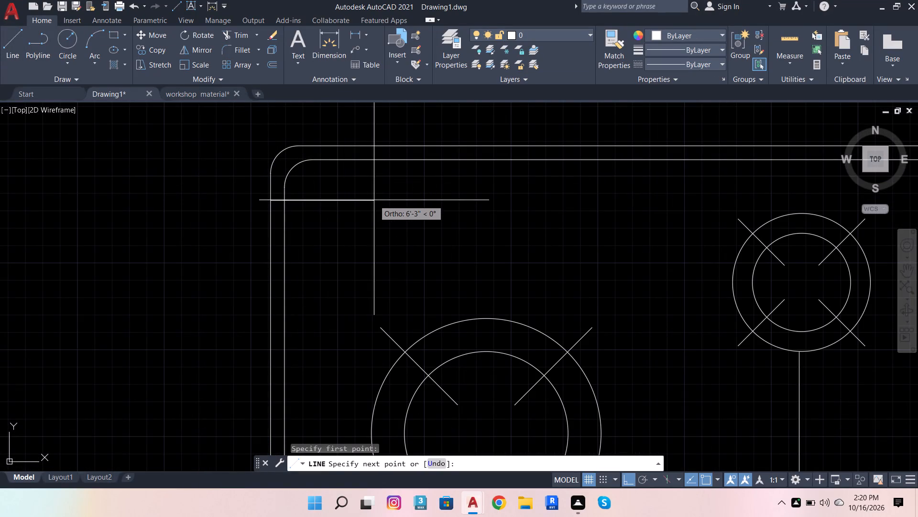
{"action": "type", "text": "2'"}
{"action": "key", "text": "Return"}
{"action": "key", "text": "space"}
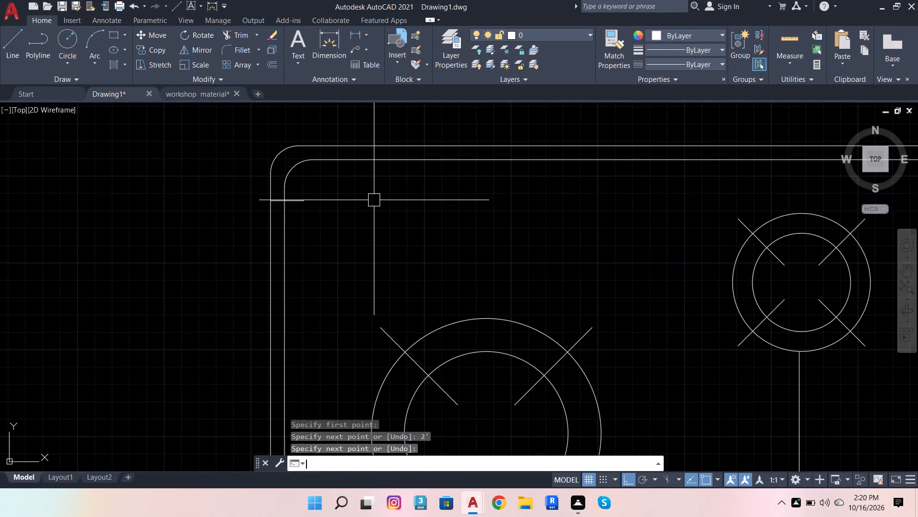
Scale the cooktop down from the reference line's left end until its width about matches the 2' line.
{"action": "left_click", "coordinate": [304, 150]}
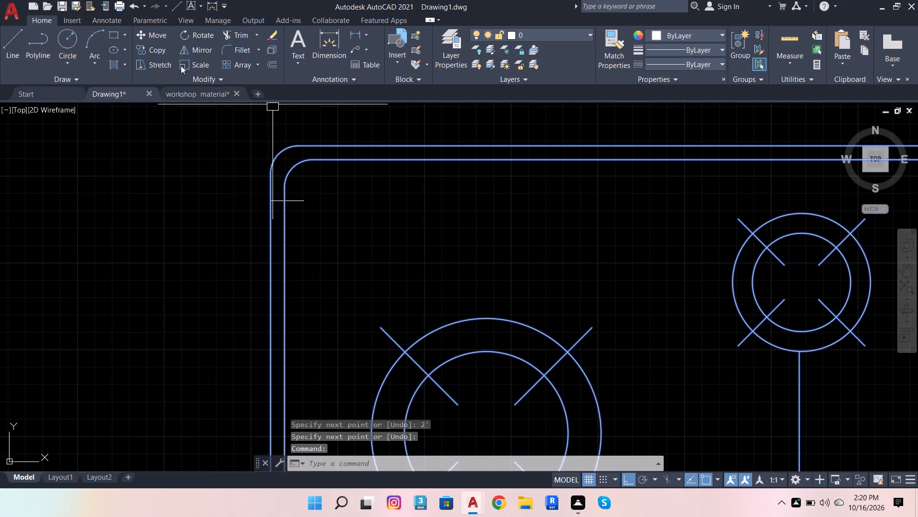
{"action": "left_click", "coordinate": [196, 68]}
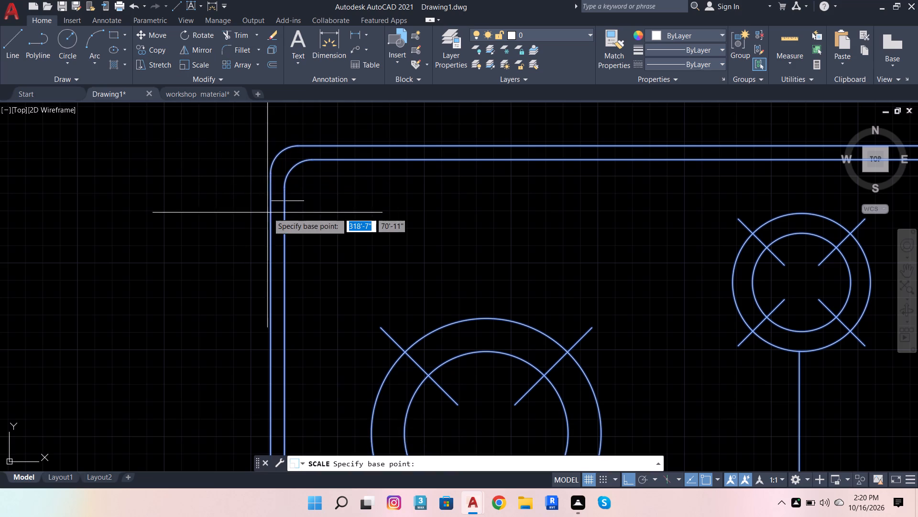
{"action": "left_click", "coordinate": [268, 200]}
{"action": "scroll", "coordinate": [306, 214], "scroll_direction": "up", "scroll_amount": 2}
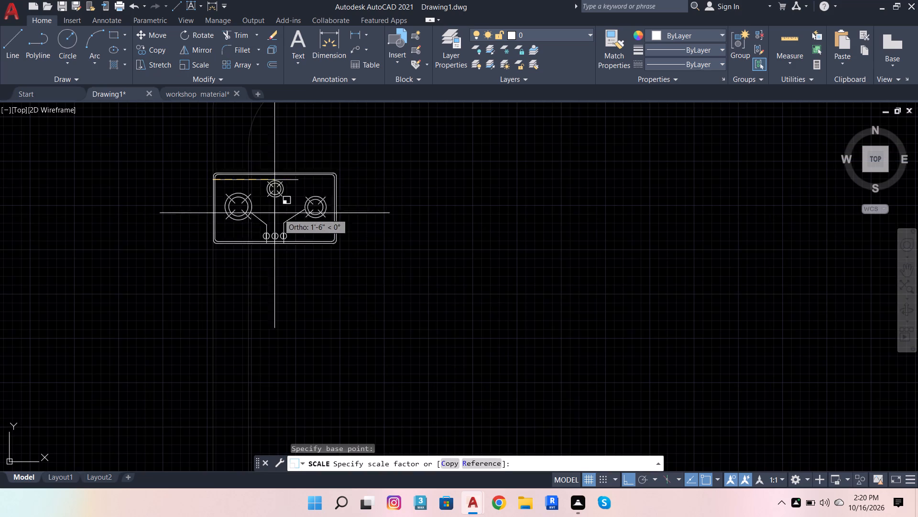
{"action": "scroll", "coordinate": [252, 203], "scroll_direction": "up", "scroll_amount": 2}
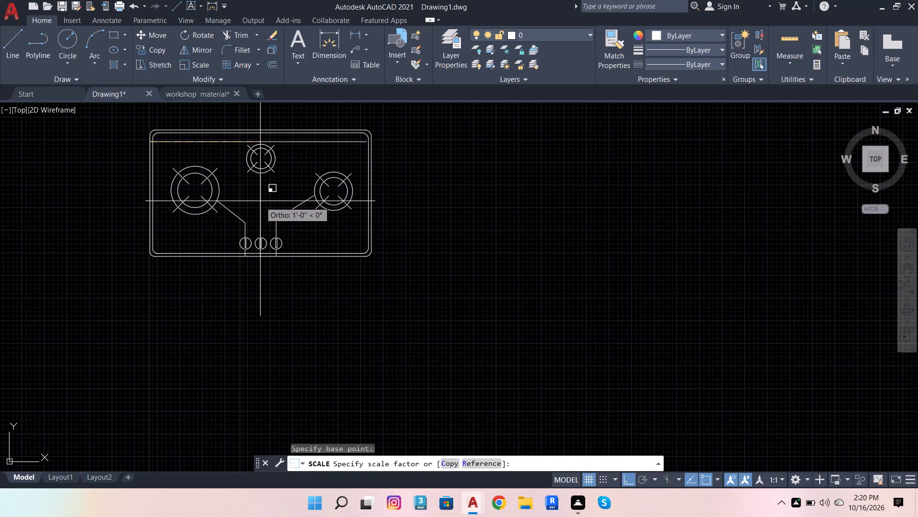
{"action": "left_click", "coordinate": [259, 196]}
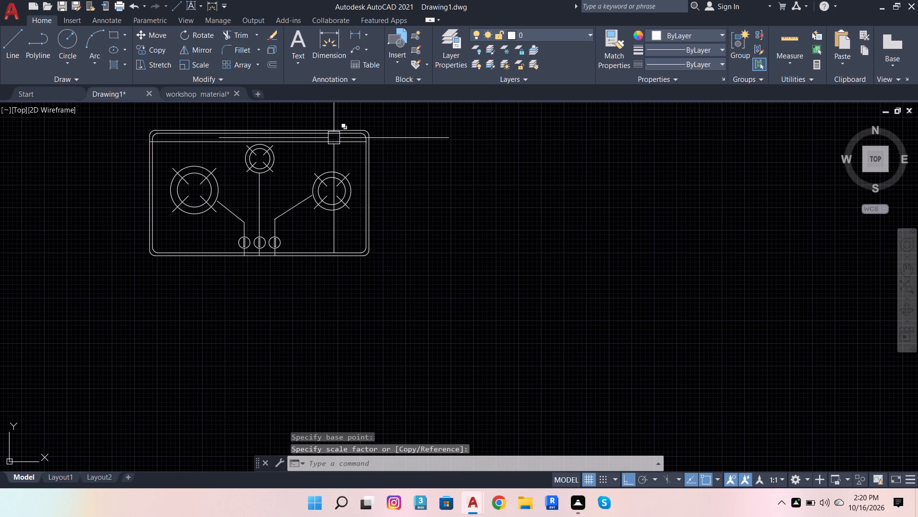
Delete the 2' reference line from the cooktop.
{"action": "left_click", "coordinate": [334, 138]}
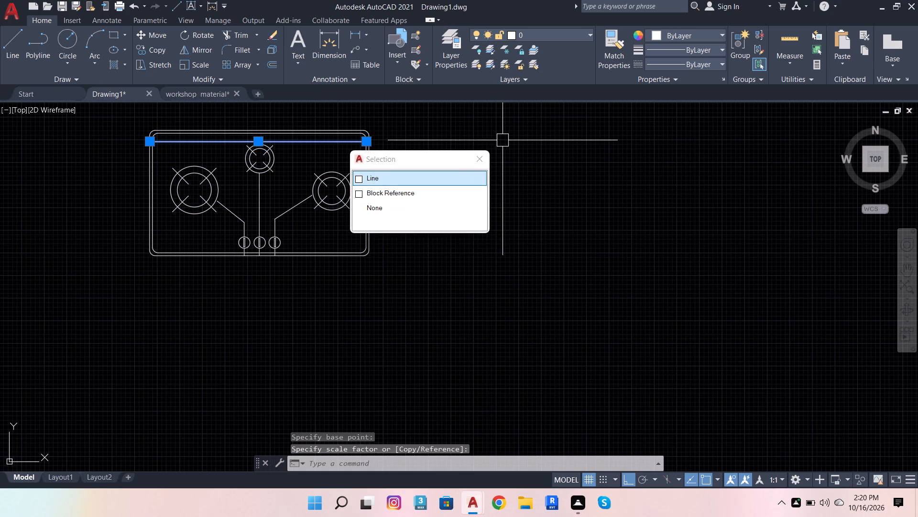
{"action": "key", "text": "shift+Delete"}
Scale the sink down from its reference line's left end until its width about matches the 2' line.
{"action": "scroll", "coordinate": [403, 184], "scroll_direction": "down", "scroll_amount": 4}
{"action": "scroll", "coordinate": [368, 207], "scroll_direction": "down", "scroll_amount": 2}
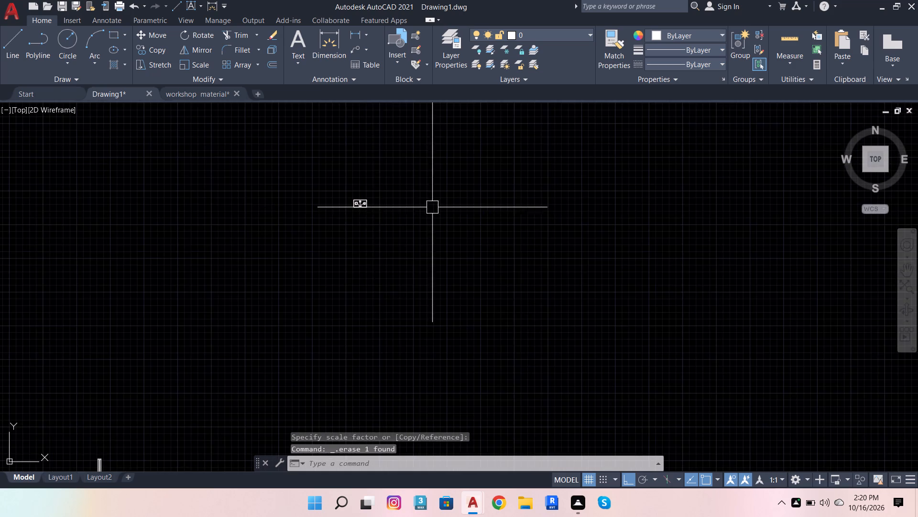
{"action": "scroll", "coordinate": [431, 213], "scroll_direction": "down", "scroll_amount": 4}
{"action": "scroll", "coordinate": [572, 221], "scroll_direction": "up", "scroll_amount": 3}
{"action": "left_click", "coordinate": [560, 200]}
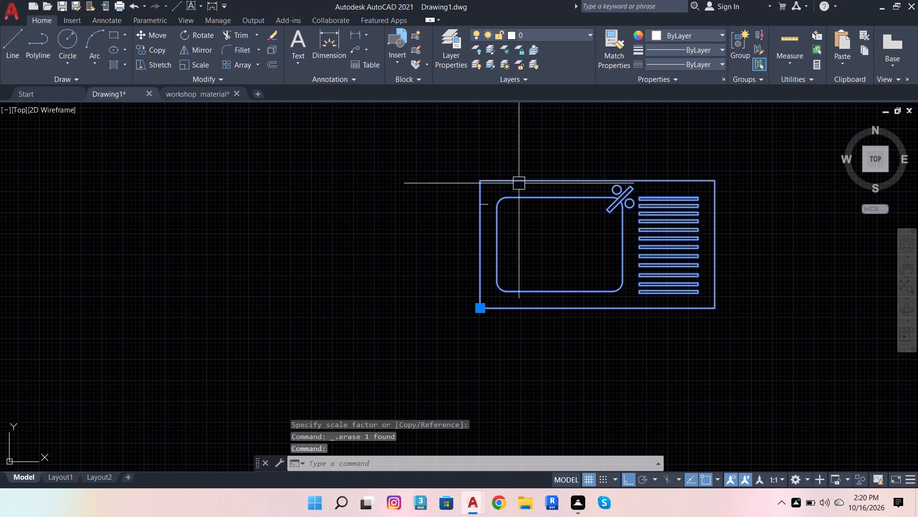
{"action": "left_click", "coordinate": [185, 68]}
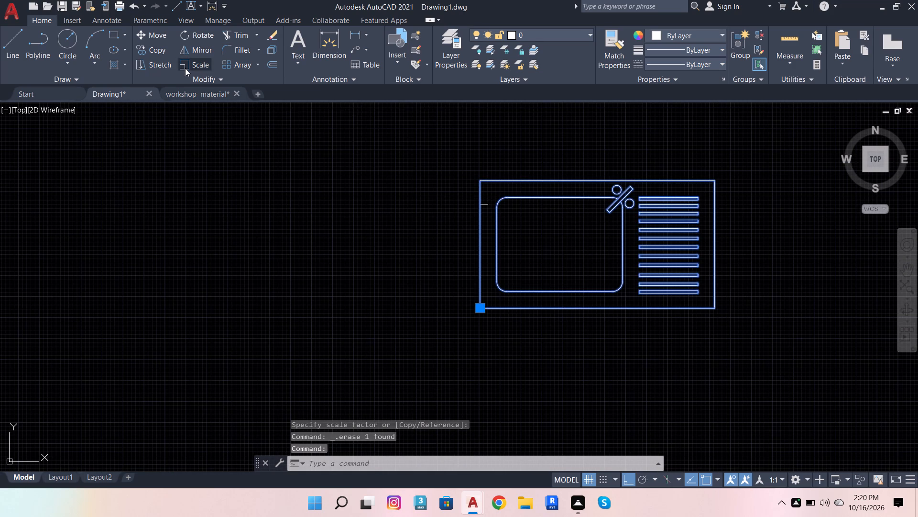
{"action": "scroll", "coordinate": [481, 208], "scroll_direction": "up", "scroll_amount": 1}
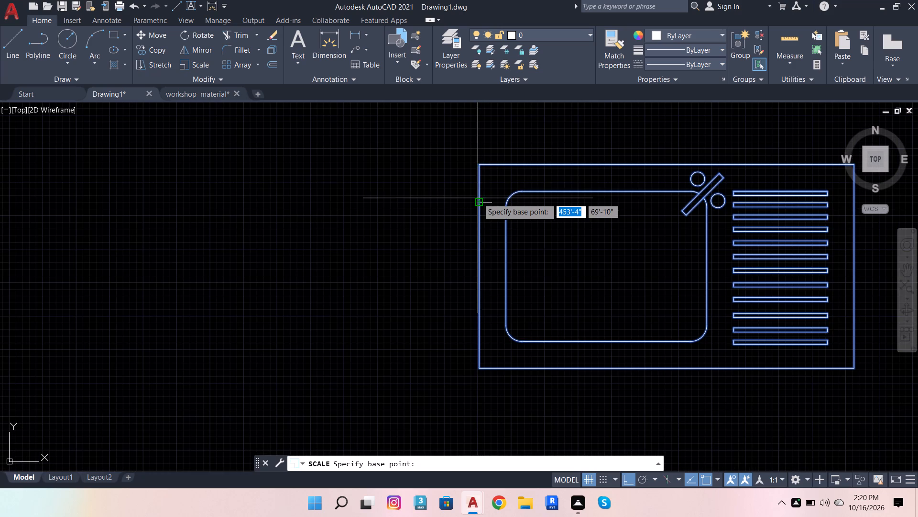
{"action": "left_click", "coordinate": [478, 203]}
{"action": "scroll", "coordinate": [495, 214], "scroll_direction": "up", "scroll_amount": 2}
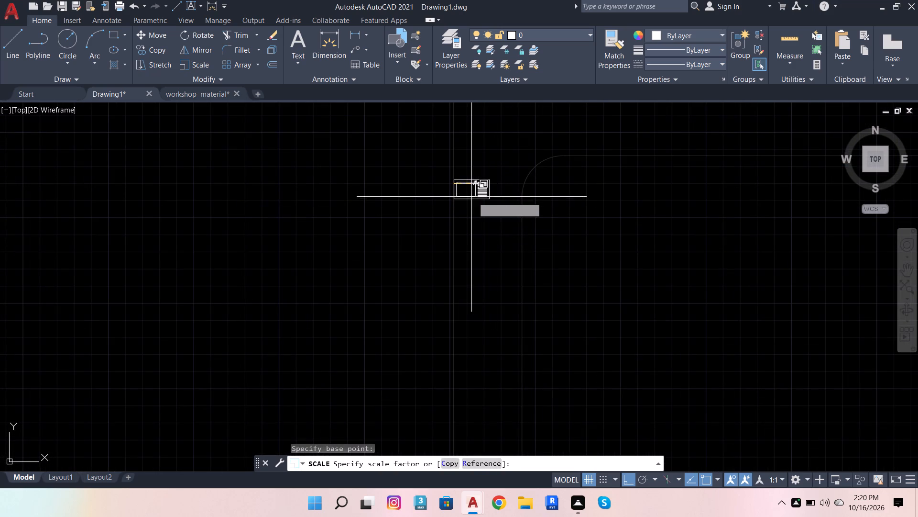
{"action": "scroll", "coordinate": [471, 196], "scroll_direction": "up", "scroll_amount": 3}
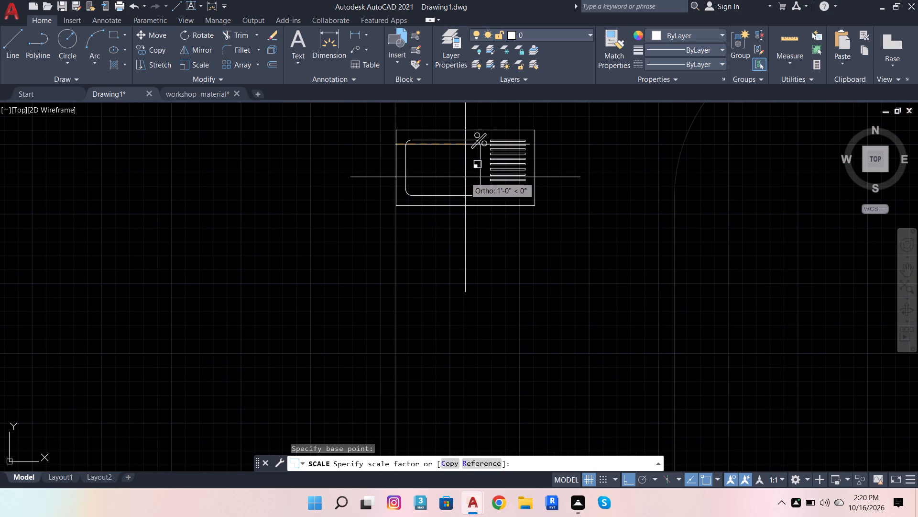
{"action": "left_click", "coordinate": [461, 173]}
Delete the 2' reference line from the sink.
{"action": "scroll", "coordinate": [524, 145], "scroll_direction": "up", "scroll_amount": 2}
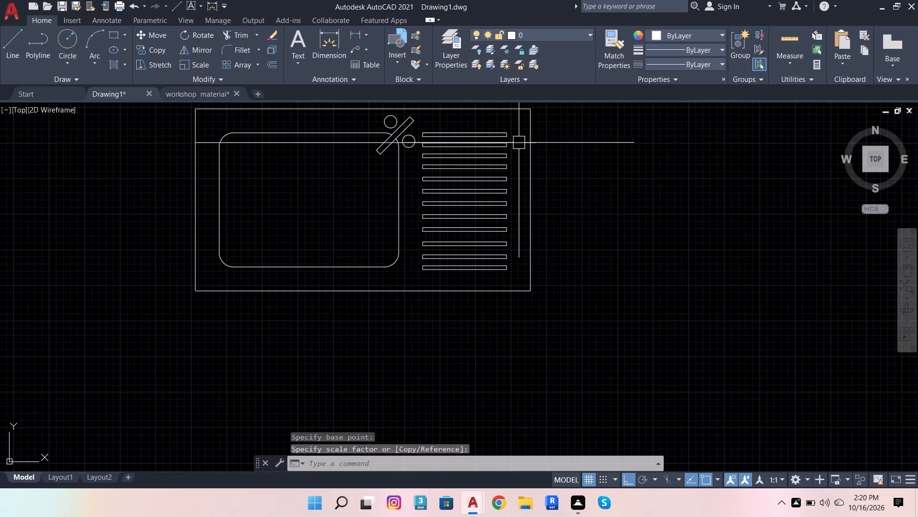
{"action": "left_click", "coordinate": [517, 142]}
{"action": "key", "text": "shift+Delete"}
Move the scaled sink horizontally toward the floor plan, placing it right beside the scaled cooktop.
{"action": "scroll", "coordinate": [567, 191], "scroll_direction": "down", "scroll_amount": 3}
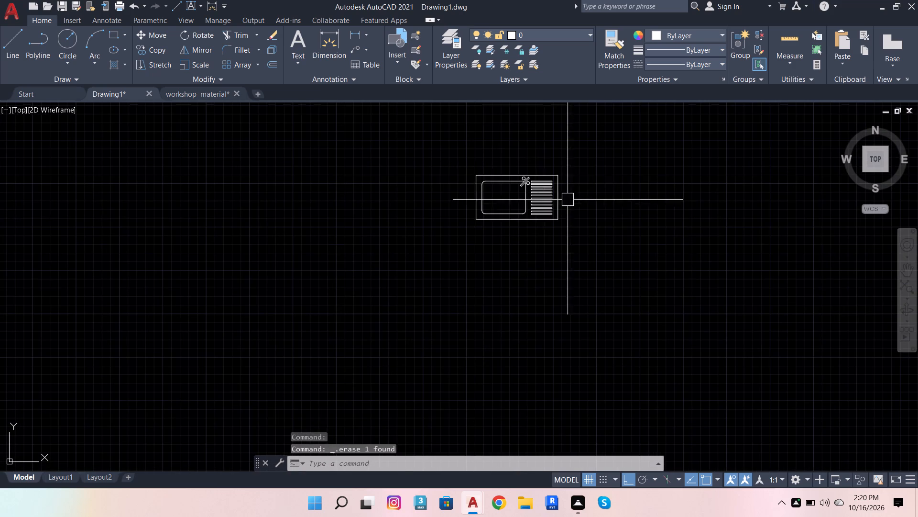
{"action": "left_click", "coordinate": [525, 169]}
{"action": "scroll", "coordinate": [439, 222], "scroll_direction": "down", "scroll_amount": 7}
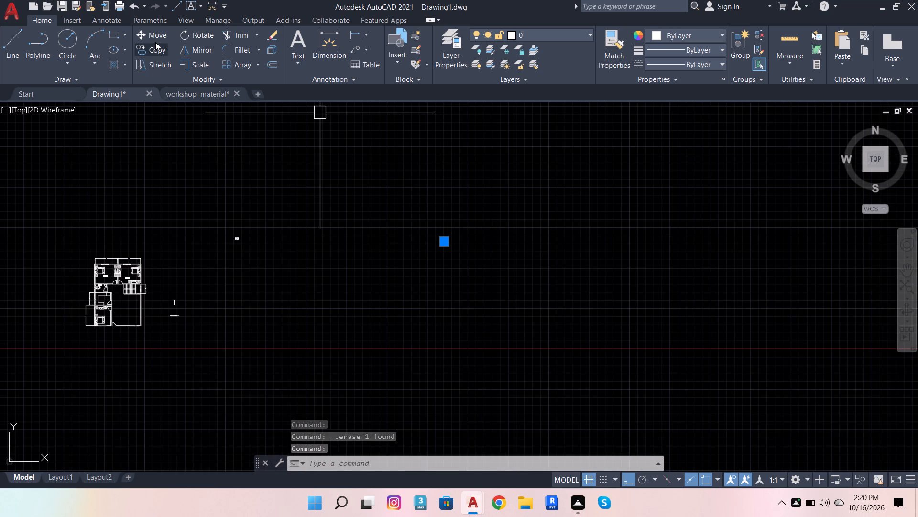
{"action": "left_click", "coordinate": [155, 36]}
{"action": "left_click", "coordinate": [436, 227]}
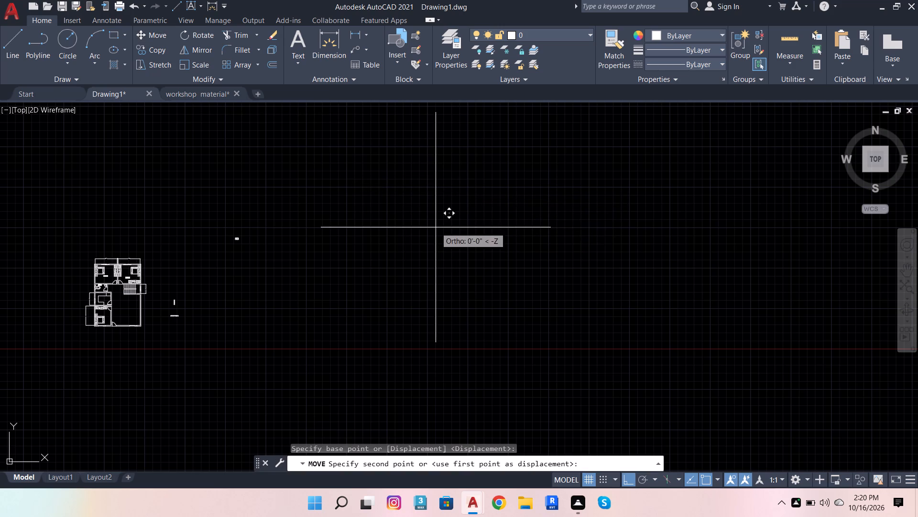
{"action": "scroll", "coordinate": [529, 254], "scroll_direction": "down", "scroll_amount": 2}
{"action": "scroll", "coordinate": [452, 264], "scroll_direction": "up", "scroll_amount": 2}
{"action": "scroll", "coordinate": [364, 252], "scroll_direction": "up", "scroll_amount": 2}
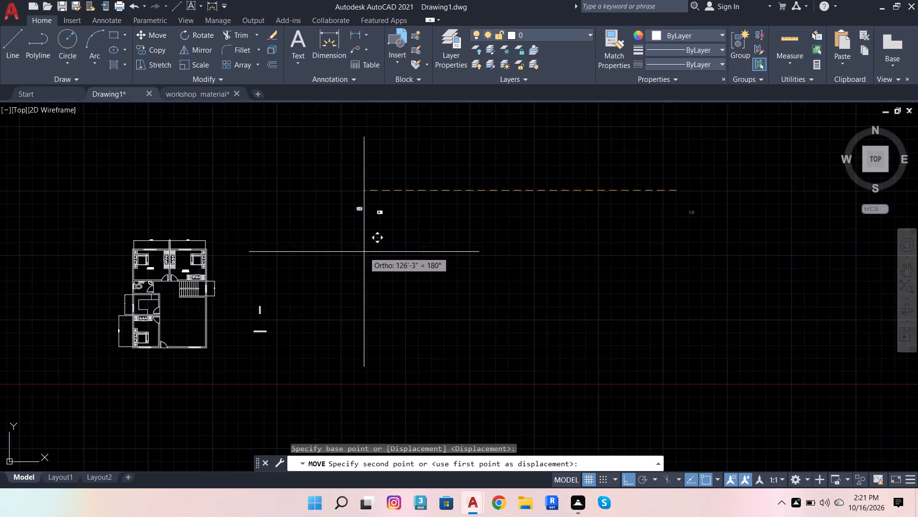
{"action": "left_click", "coordinate": [342, 222]}
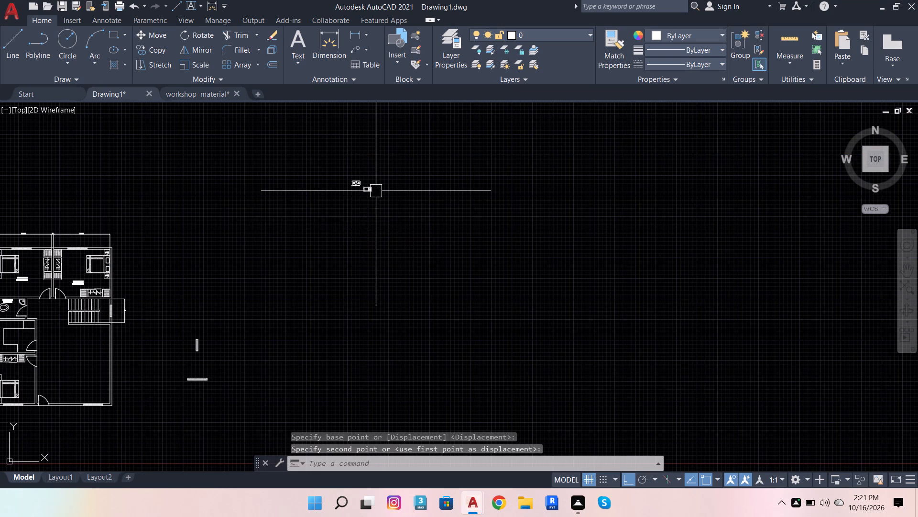
Rotate the scaled cooktop 90° about its upper-left corner so it stands upright.
{"action": "scroll", "coordinate": [376, 191], "scroll_direction": "up", "scroll_amount": 2}
{"action": "scroll", "coordinate": [315, 159], "scroll_direction": "up", "scroll_amount": 2}
{"action": "key", "text": "Escape"}
{"action": "key", "text": "Escape"}
{"action": "left_click", "coordinate": [327, 177]}
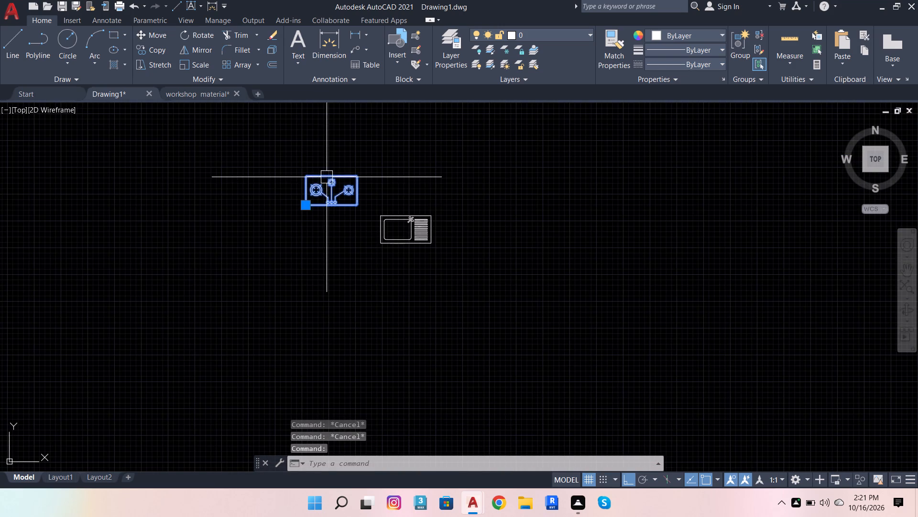
{"action": "left_click", "coordinate": [200, 30]}
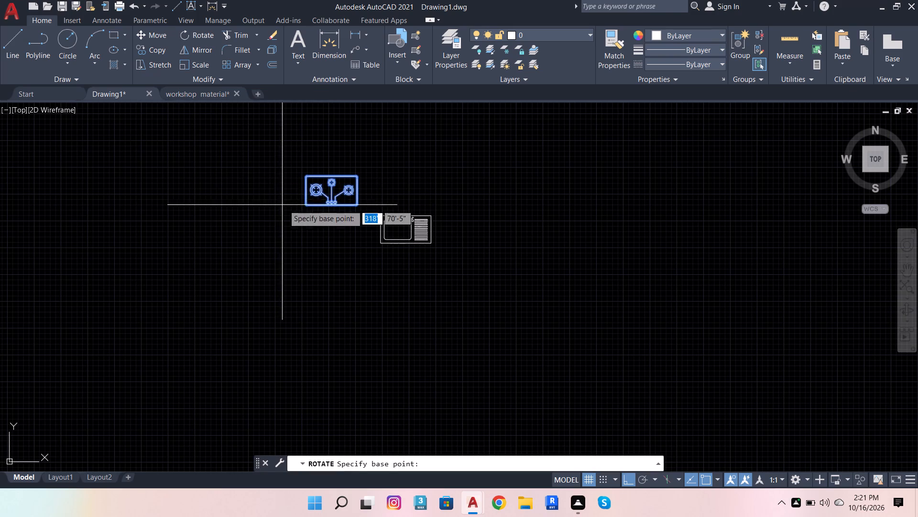
{"action": "left_click", "coordinate": [310, 174]}
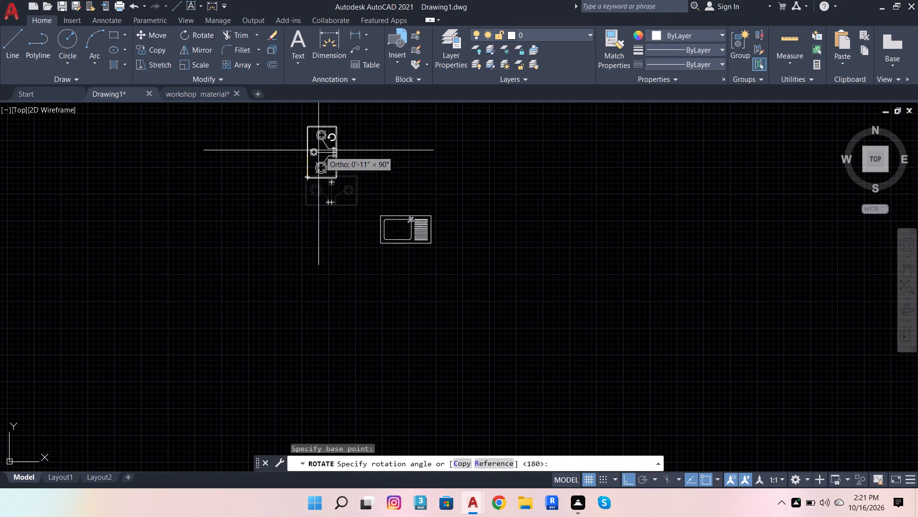
{"action": "left_click", "coordinate": [261, 130]}
Rotate the scaled sink 180° in two 90° turns so its drainboard is on the left and its faucet at the bottom.
{"action": "left_click", "coordinate": [393, 236]}
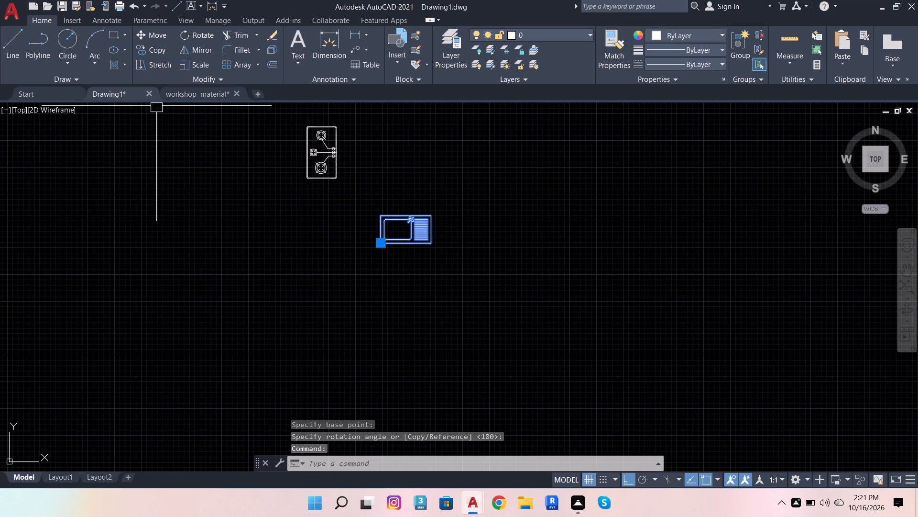
{"action": "left_click", "coordinate": [210, 38]}
{"action": "left_click", "coordinate": [313, 254]}
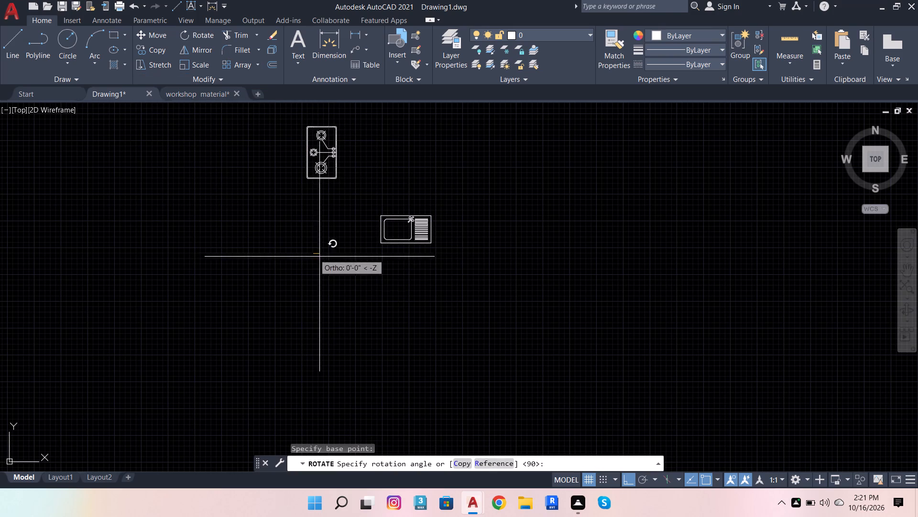
{"action": "scroll", "coordinate": [271, 185], "scroll_direction": "up", "scroll_amount": 2}
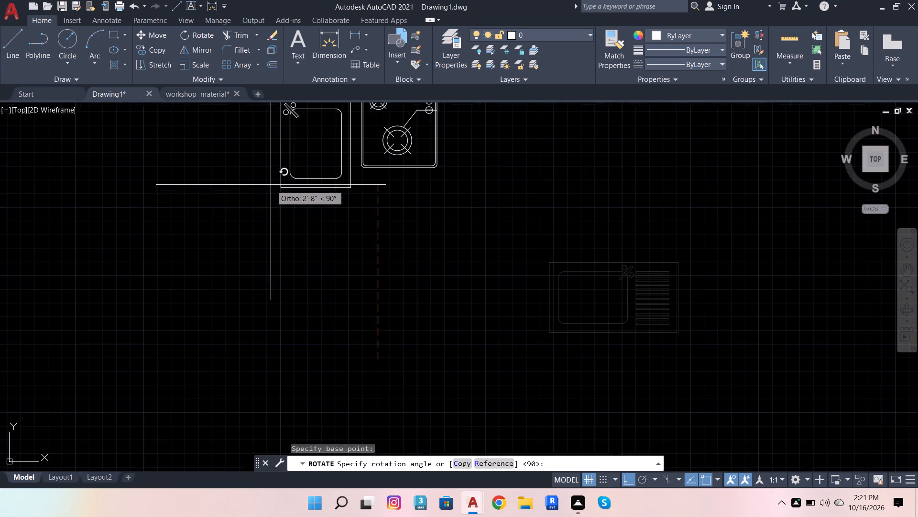
{"action": "left_click", "coordinate": [269, 212]}
{"action": "left_click", "coordinate": [314, 191]}
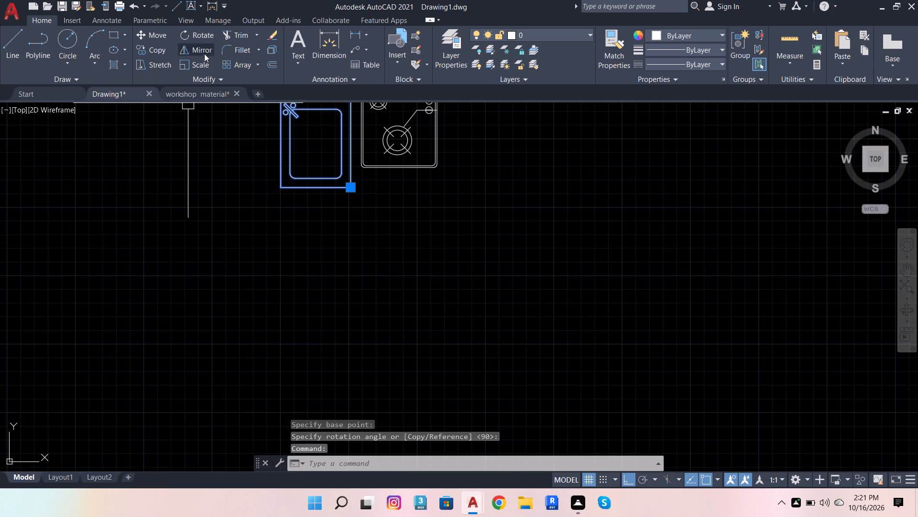
{"action": "left_click", "coordinate": [203, 40]}
{"action": "left_click", "coordinate": [353, 194]}
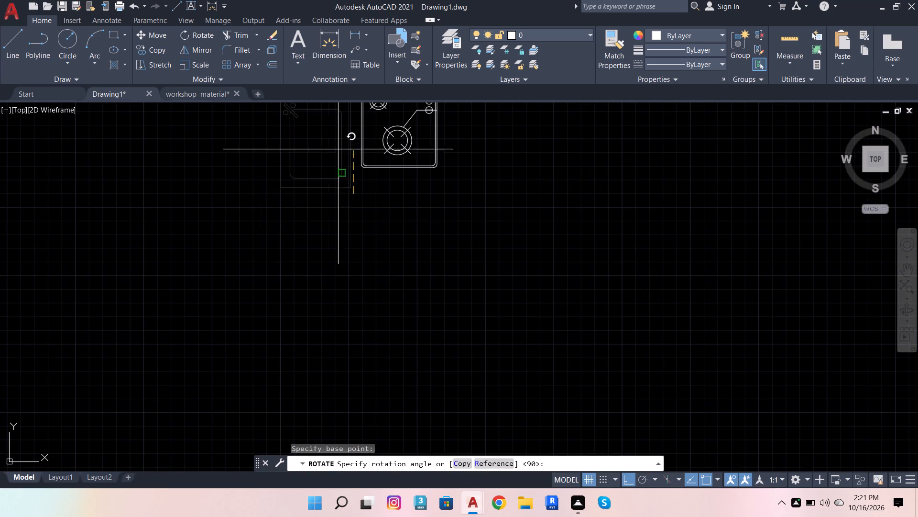
{"action": "left_click", "coordinate": [327, 134]}
Move the cooktop and sink together, with Ortho off, into the floor plan's open area outside the kitchen, below the staircase.
{"action": "left_click", "coordinate": [342, 204]}
{"action": "scroll", "coordinate": [364, 284], "scroll_direction": "down", "scroll_amount": 2}
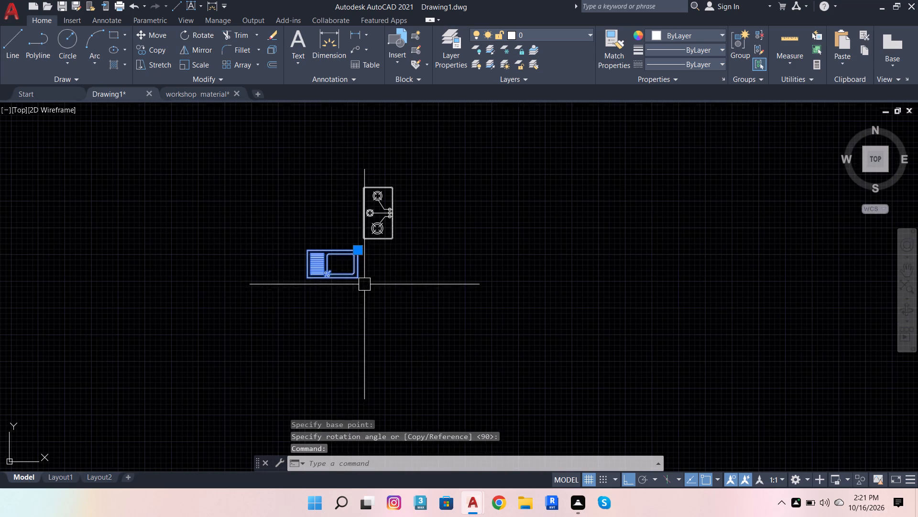
{"action": "left_click", "coordinate": [361, 208]}
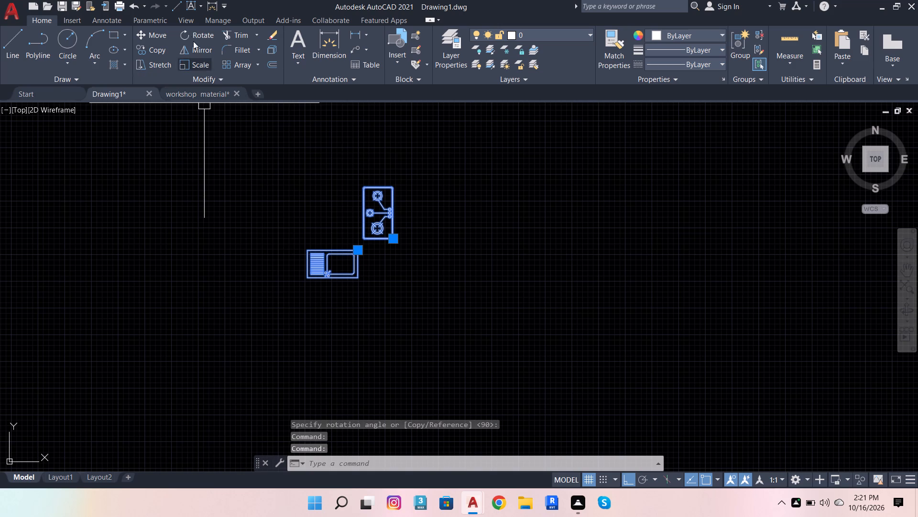
{"action": "left_click", "coordinate": [153, 37]}
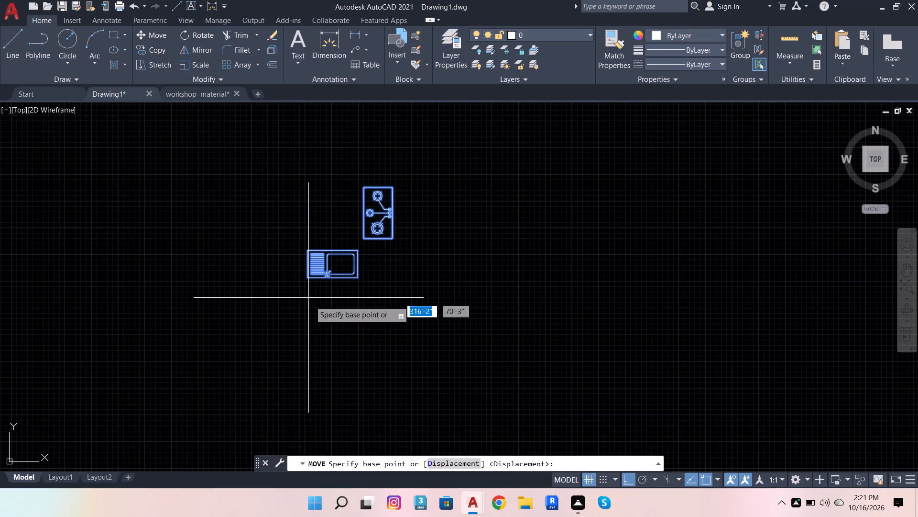
{"action": "left_click", "coordinate": [310, 304]}
{"action": "scroll", "coordinate": [462, 309], "scroll_direction": "down", "scroll_amount": 4}
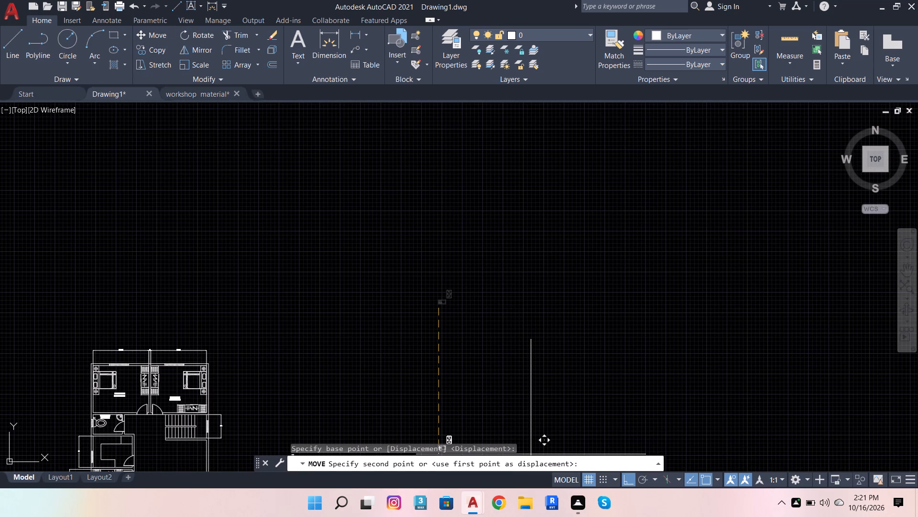
{"action": "left_click", "coordinate": [624, 476]}
{"action": "scroll", "coordinate": [611, 387], "scroll_direction": "down", "scroll_amount": 3}
{"action": "scroll", "coordinate": [511, 418], "scroll_direction": "up", "scroll_amount": 2}
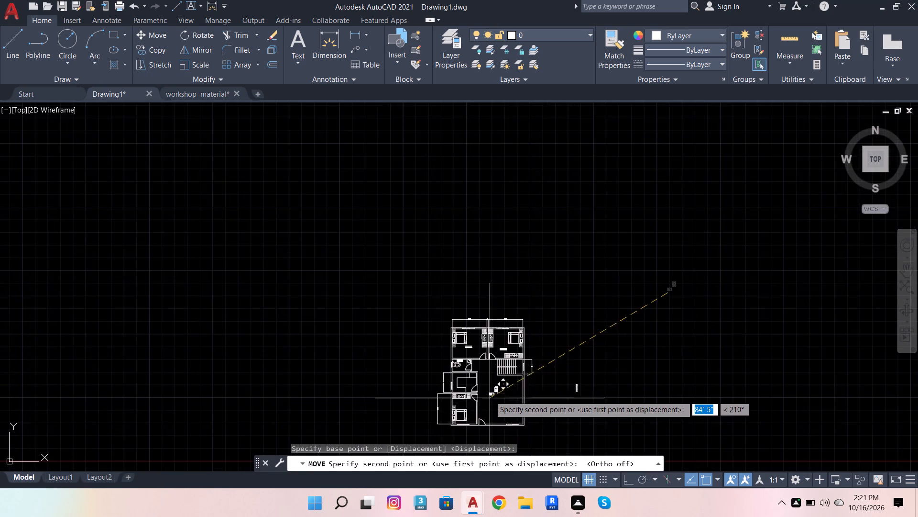
{"action": "scroll", "coordinate": [490, 395], "scroll_direction": "up", "scroll_amount": 3}
{"action": "left_click", "coordinate": [481, 369]}
{"action": "scroll", "coordinate": [494, 354], "scroll_direction": "up", "scroll_amount": 2}
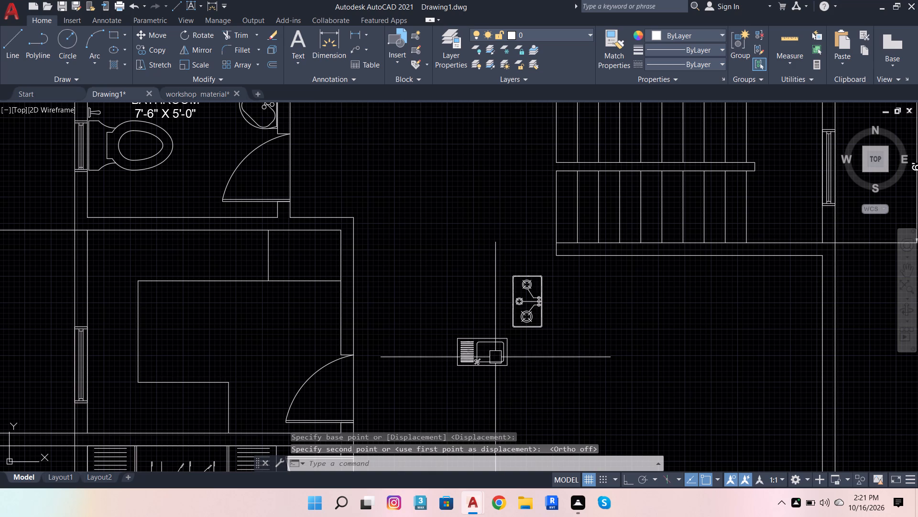
Move the cooktop onto the kitchen's left counter, beside the window.
{"action": "left_click", "coordinate": [516, 314]}
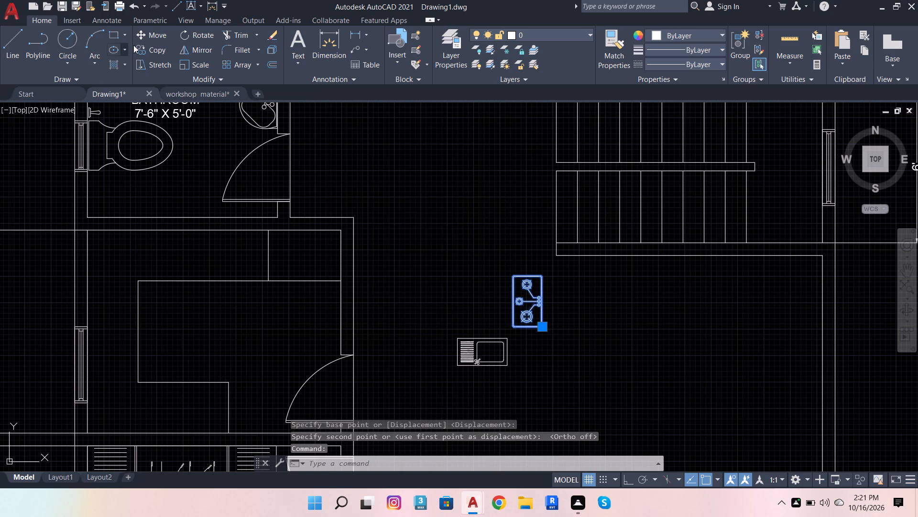
{"action": "left_click", "coordinate": [146, 39]}
{"action": "scroll", "coordinate": [506, 337], "scroll_direction": "up", "scroll_amount": 4}
{"action": "left_click", "coordinate": [546, 266]}
{"action": "scroll", "coordinate": [581, 255], "scroll_direction": "down", "scroll_amount": 4}
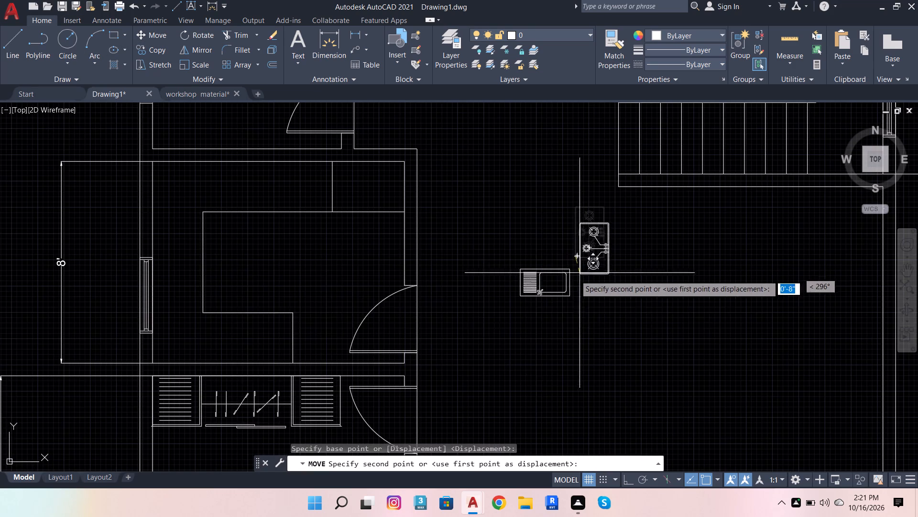
{"action": "scroll", "coordinate": [167, 293], "scroll_direction": "up", "scroll_amount": 2}
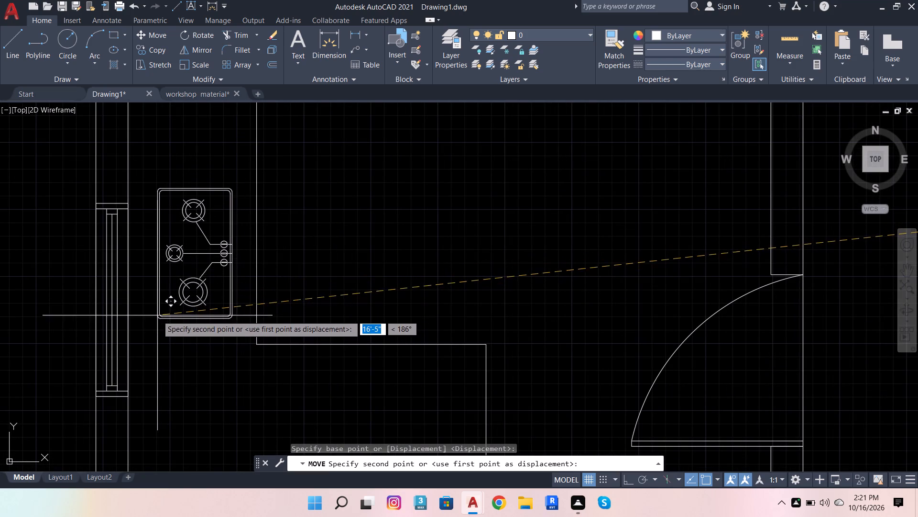
{"action": "scroll", "coordinate": [179, 300], "scroll_direction": "down", "scroll_amount": 1}
{"action": "left_click", "coordinate": [172, 280]}
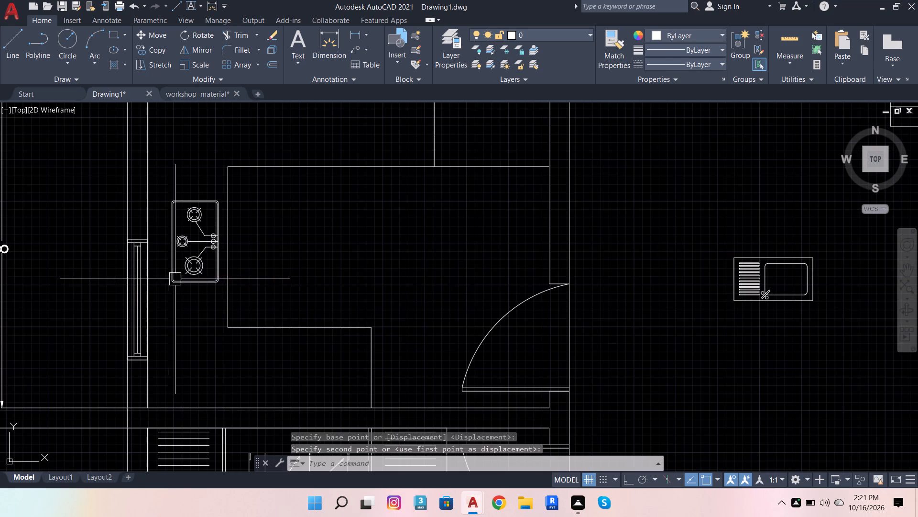
Move the sink onto the kitchen's lower counter, near its right end.
{"action": "left_click", "coordinate": [728, 291]}
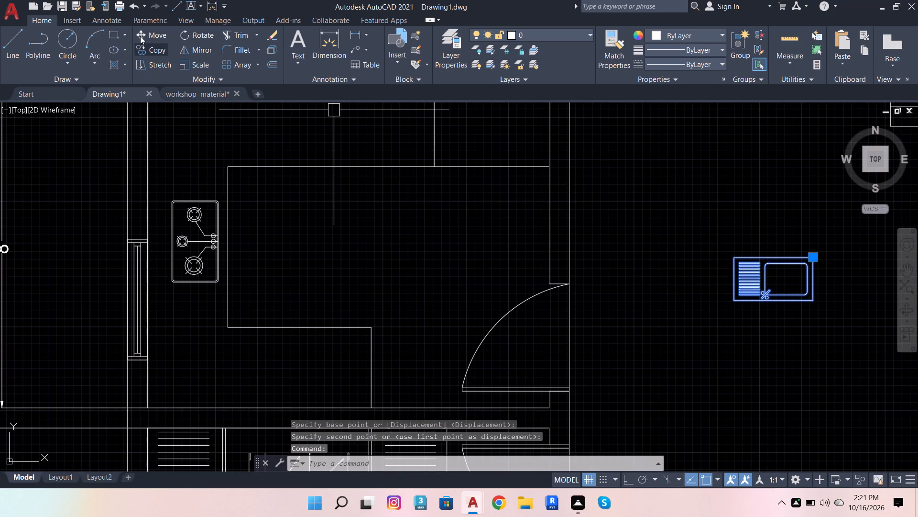
{"action": "left_click", "coordinate": [135, 32]}
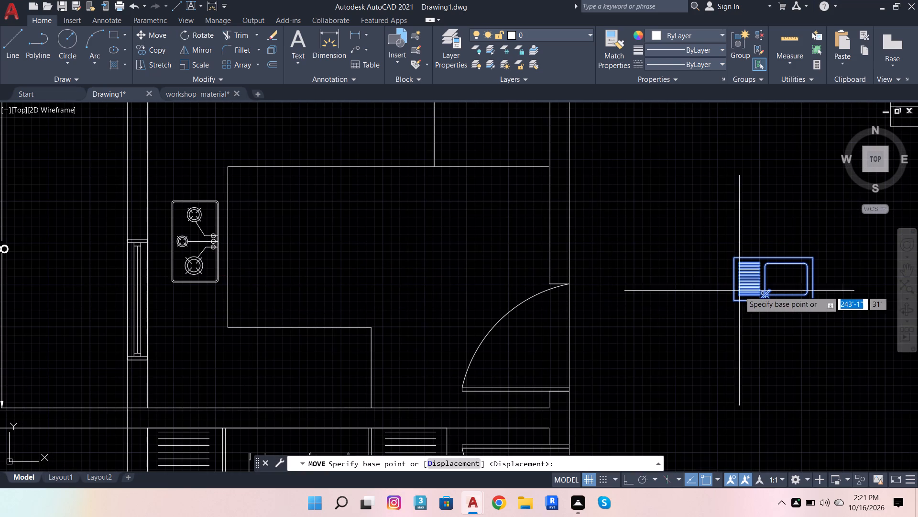
{"action": "left_click", "coordinate": [741, 259]}
{"action": "scroll", "coordinate": [809, 280], "scroll_direction": "down", "scroll_amount": 2}
{"action": "scroll", "coordinate": [577, 322], "scroll_direction": "up", "scroll_amount": 1}
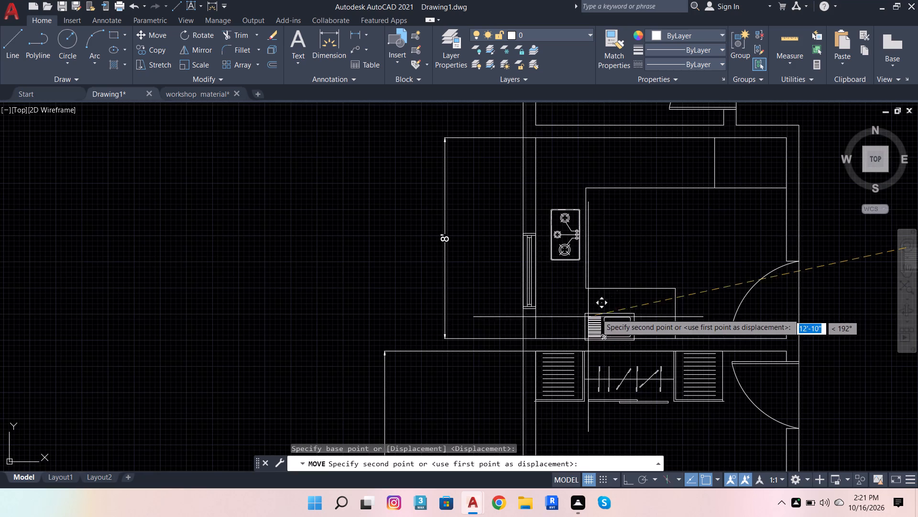
{"action": "left_click", "coordinate": [619, 306]}
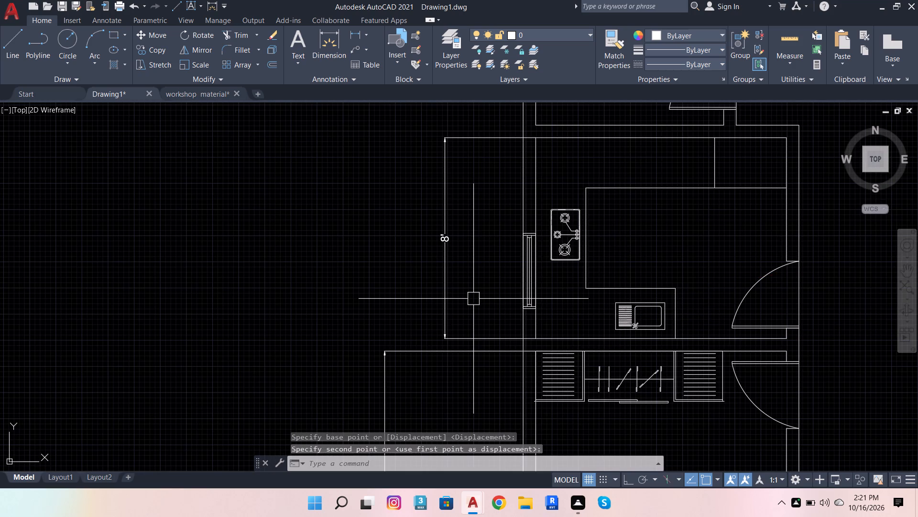
{"action": "key", "text": "Escape"}
{"action": "key", "text": "Escape"}
{"action": "key", "text": "Escape"}
{"action": "key", "text": "Escape"}
{"action": "key", "text": "Escape"}
{"action": "key", "text": "Escape"}
{"action": "key", "text": "Escape"}
{"action": "key", "text": "Escape"}
Place a centred multiline text reading KITCHEN in the kitchen's open floor area between the counters and the door.
{"action": "scroll", "coordinate": [510, 310], "scroll_direction": "down", "scroll_amount": 5}
{"action": "scroll", "coordinate": [547, 329], "scroll_direction": "up", "scroll_amount": 1}
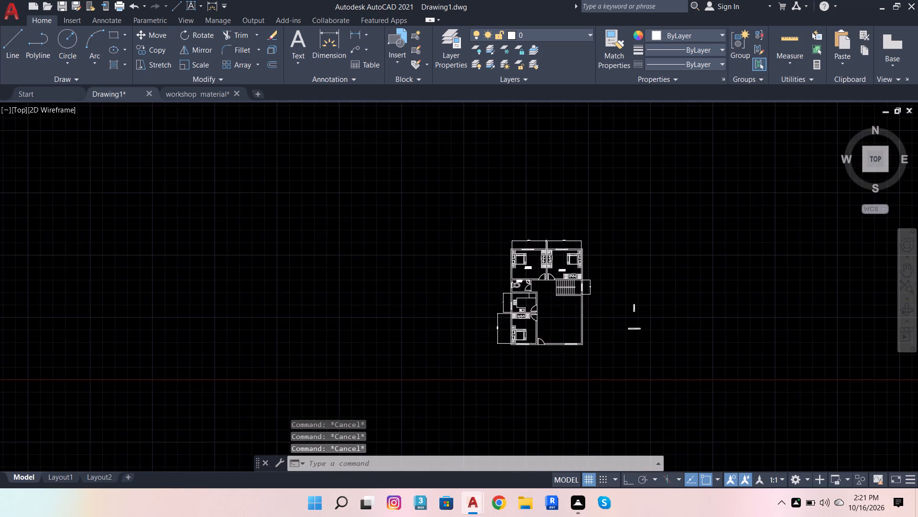
{"action": "scroll", "coordinate": [547, 329], "scroll_direction": "up", "scroll_amount": 1}
{"action": "scroll", "coordinate": [426, 268], "scroll_direction": "up", "scroll_amount": 2}
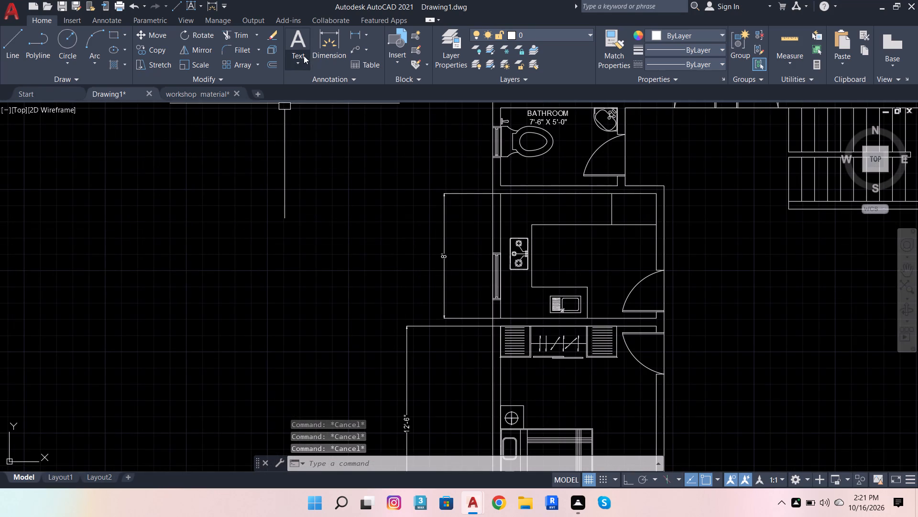
{"action": "left_click", "coordinate": [302, 42]}
{"action": "scroll", "coordinate": [613, 258], "scroll_direction": "up", "scroll_amount": 1}
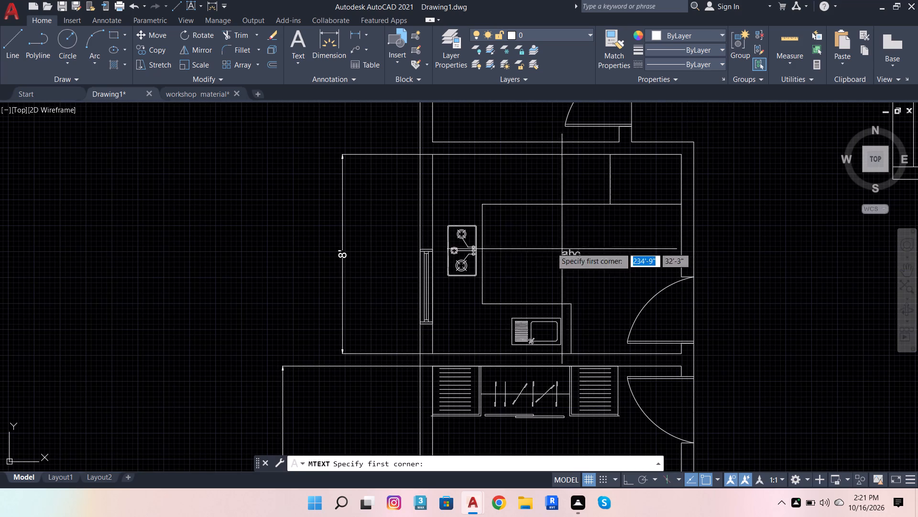
{"action": "left_click", "coordinate": [503, 232]}
{"action": "left_click", "coordinate": [663, 267]}
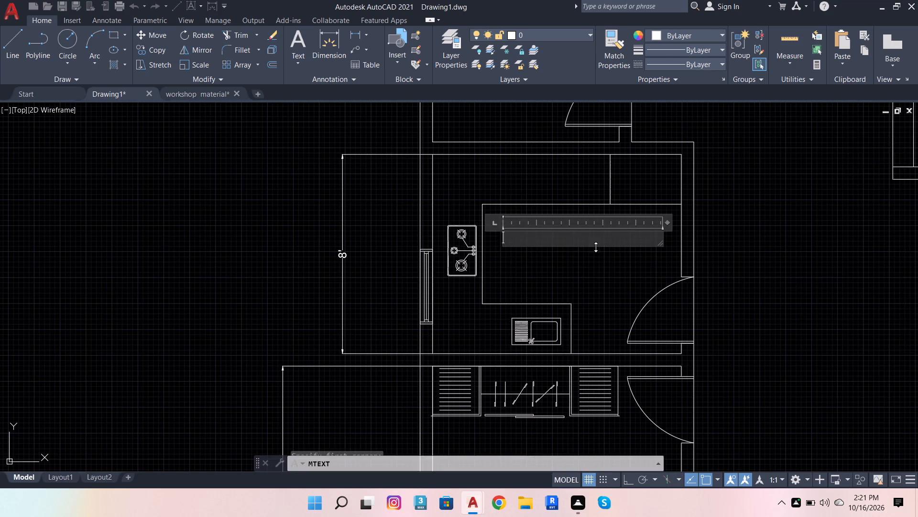
{"action": "scroll", "coordinate": [596, 247], "scroll_direction": "up", "scroll_amount": 3}
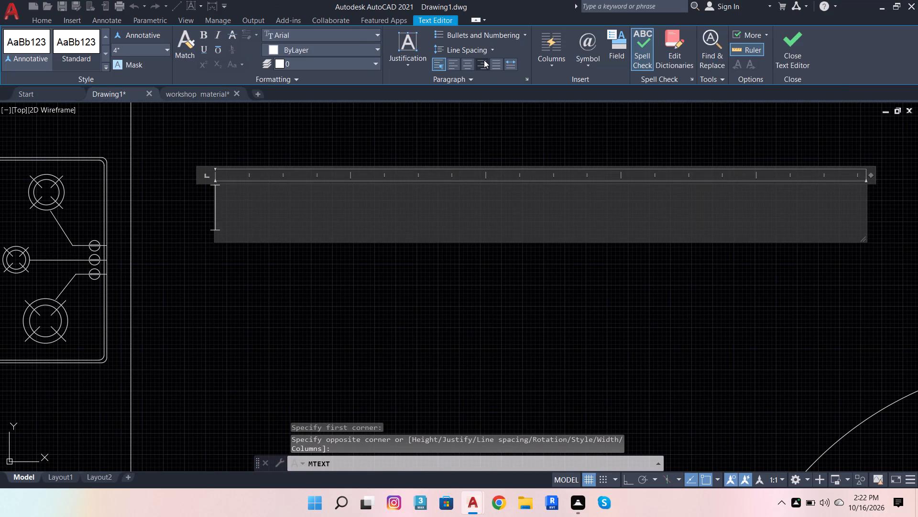
{"action": "left_click", "coordinate": [474, 61]}
{"action": "left_click", "coordinate": [508, 202]}
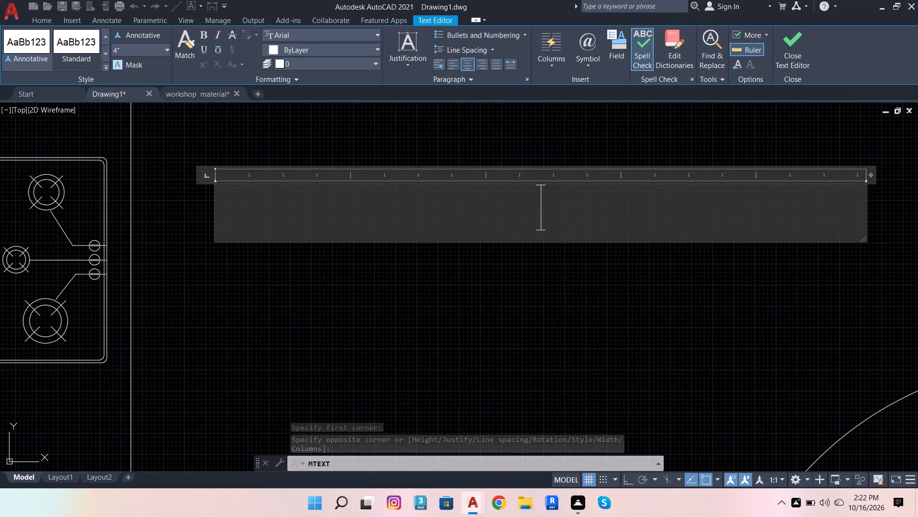
{"action": "key", "text": "l"}
{"action": "key", "text": "BackSpace"}
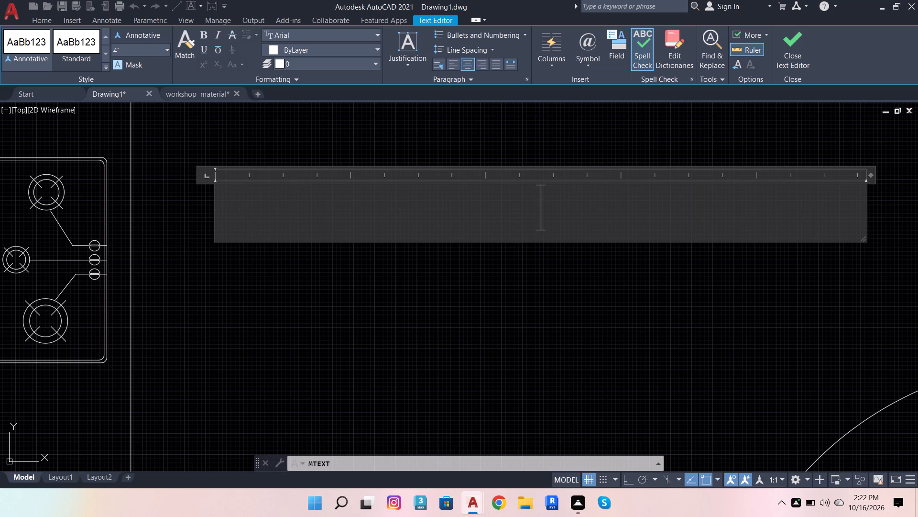
{"action": "type", "text": "KITCHEN"}
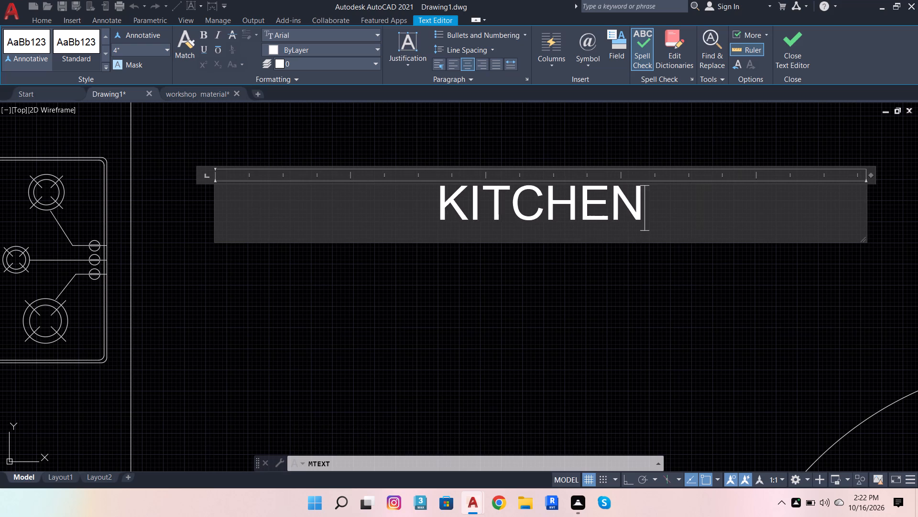
Add the room size 10'-0" X 8'-0" as a second line under KITCHEN and finish the label.
{"action": "key", "text": "Return"}
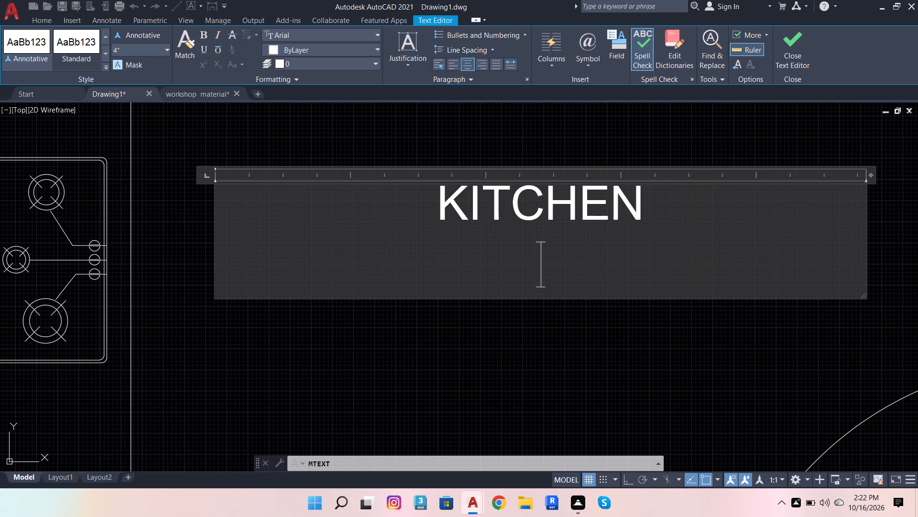
{"action": "type", "text": "10'-0\""}
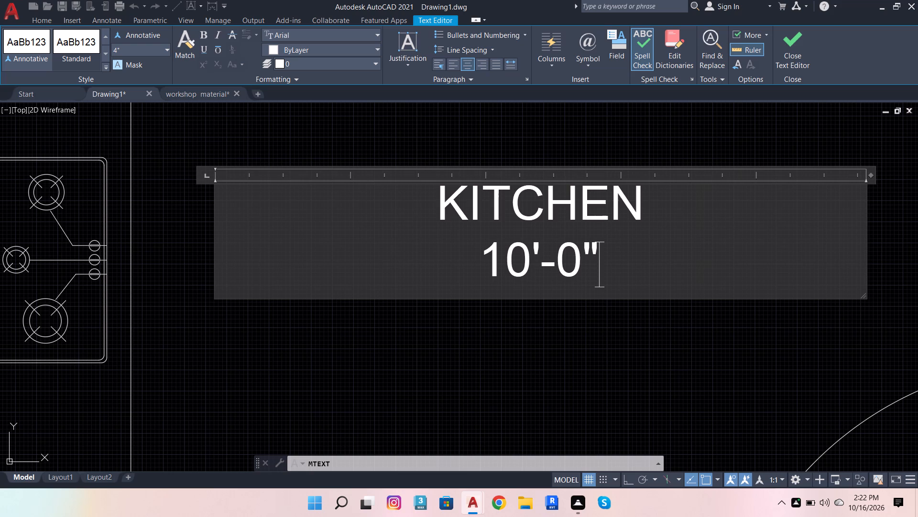
{"action": "key", "text": "space"}
{"action": "type", "text": "X"}
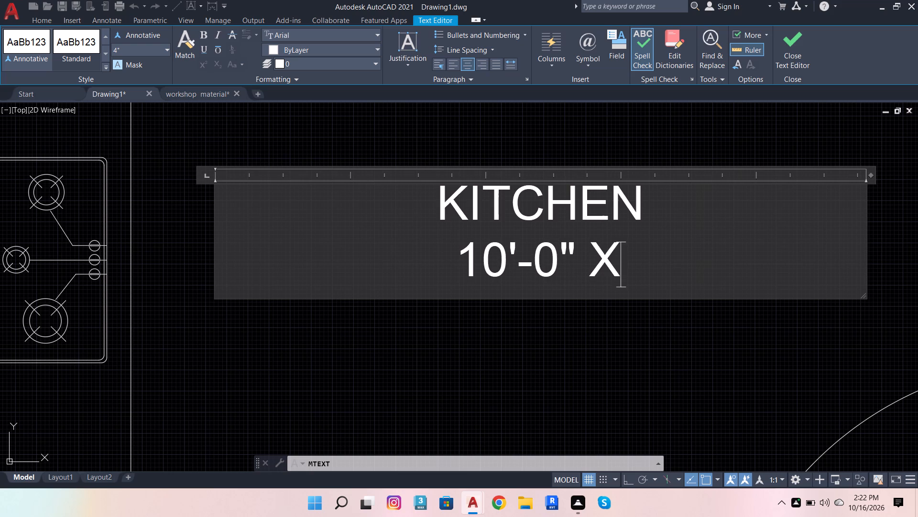
{"action": "key", "text": "space"}
{"action": "type", "text": "8'"}
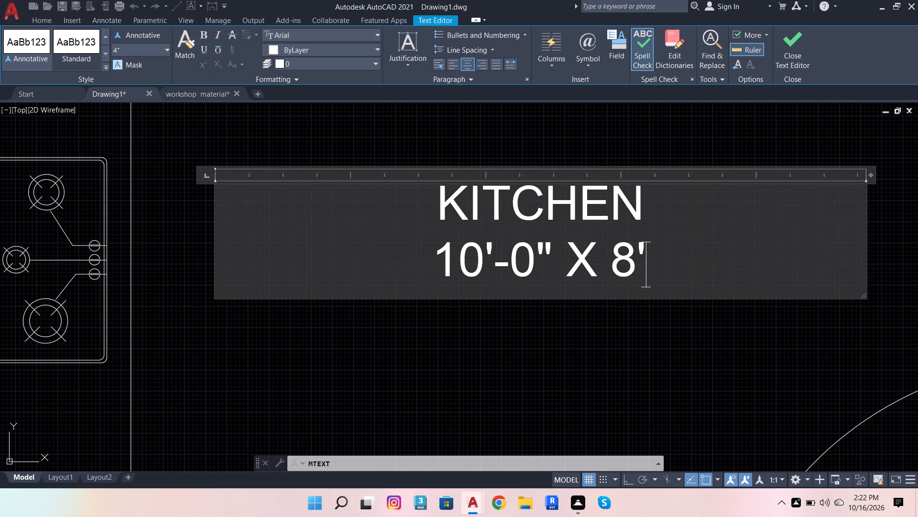
{"action": "type", "text": "0\""}
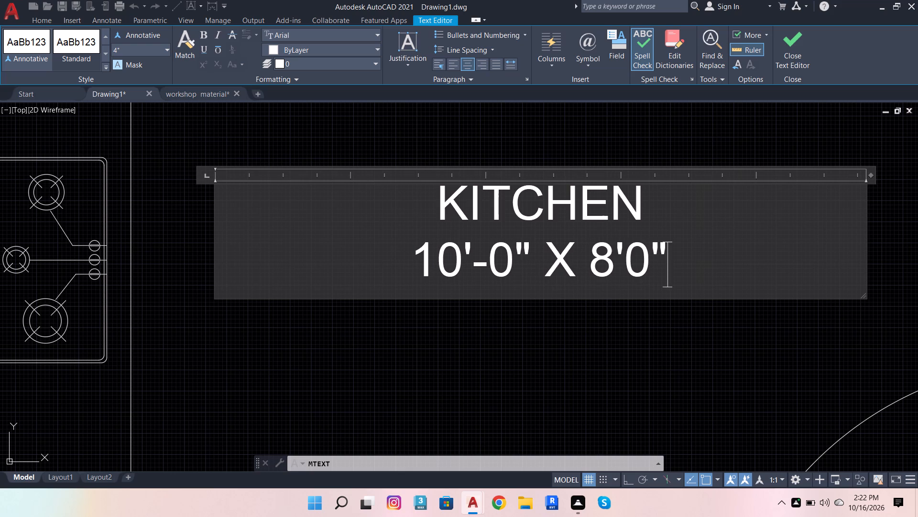
{"action": "key", "text": "Left"}
{"action": "key", "text": "Left"}
{"action": "key", "text": "minus"}
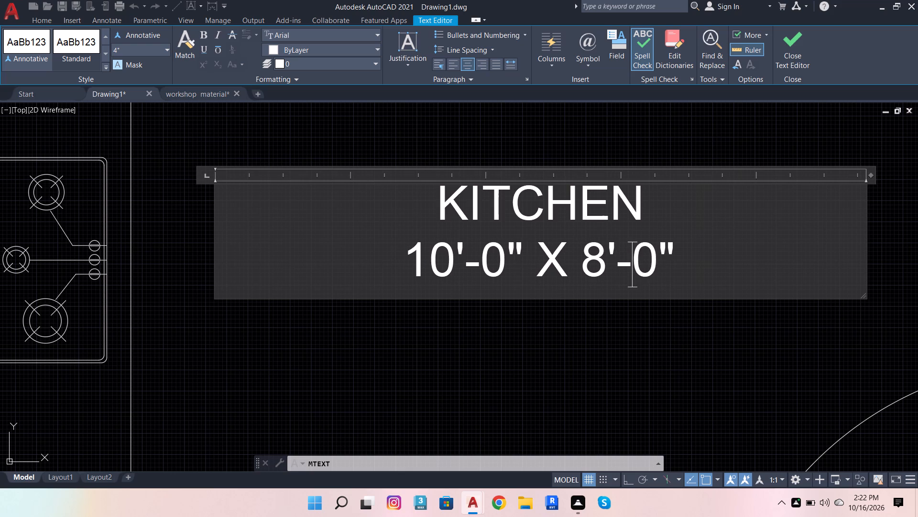
{"action": "left_click", "coordinate": [568, 361]}
Place a centred multiline text reading BEDROOM 3 in the bedroom below the kitchen, between its wardrobe and bed.
{"action": "scroll", "coordinate": [227, 119], "scroll_direction": "down", "scroll_amount": 3}
{"action": "scroll", "coordinate": [303, 147], "scroll_direction": "down", "scroll_amount": 3}
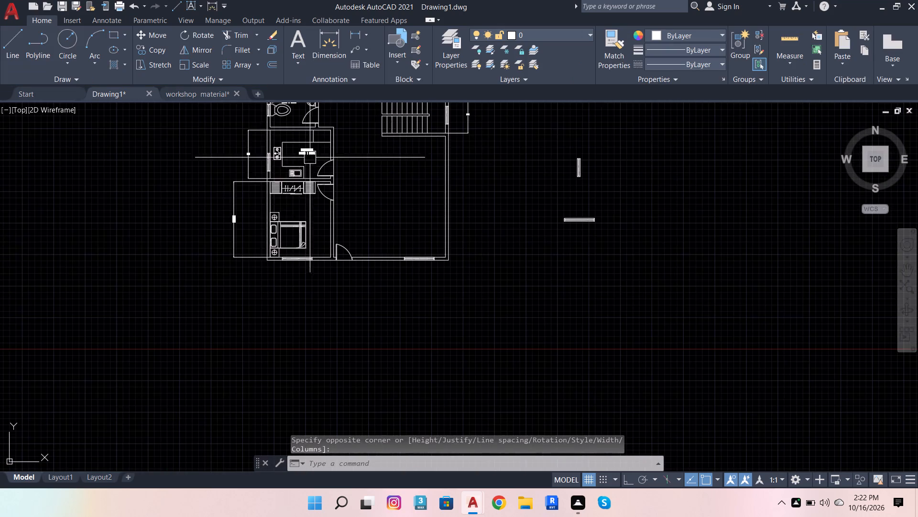
{"action": "scroll", "coordinate": [235, 209], "scroll_direction": "up", "scroll_amount": 3}
{"action": "left_click", "coordinate": [293, 46]}
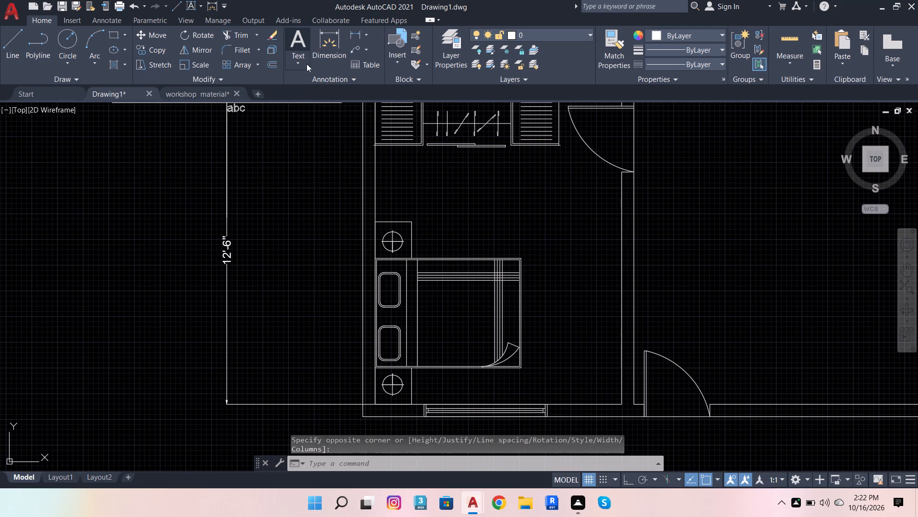
{"action": "scroll", "coordinate": [453, 168], "scroll_direction": "up", "scroll_amount": 3}
{"action": "scroll", "coordinate": [388, 184], "scroll_direction": "down", "scroll_amount": 3}
{"action": "left_click", "coordinate": [390, 199]}
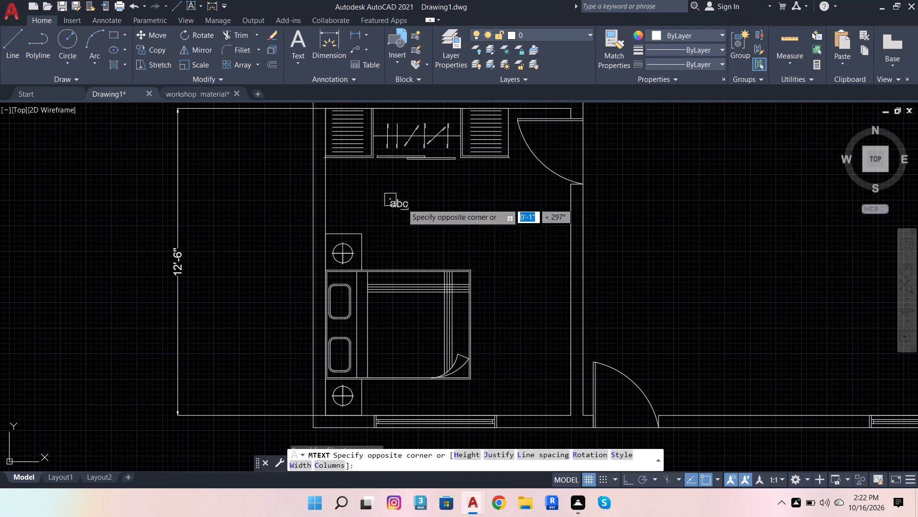
{"action": "left_click", "coordinate": [542, 241]}
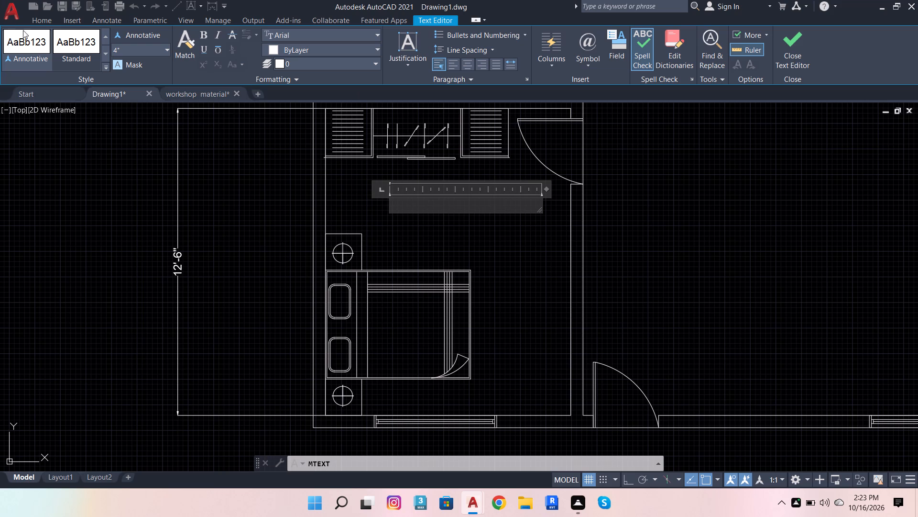
{"action": "left_click", "coordinate": [463, 66]}
{"action": "left_click", "coordinate": [445, 202]}
{"action": "type", "text": "BEDROOM"}
{"action": "key", "text": "3"}
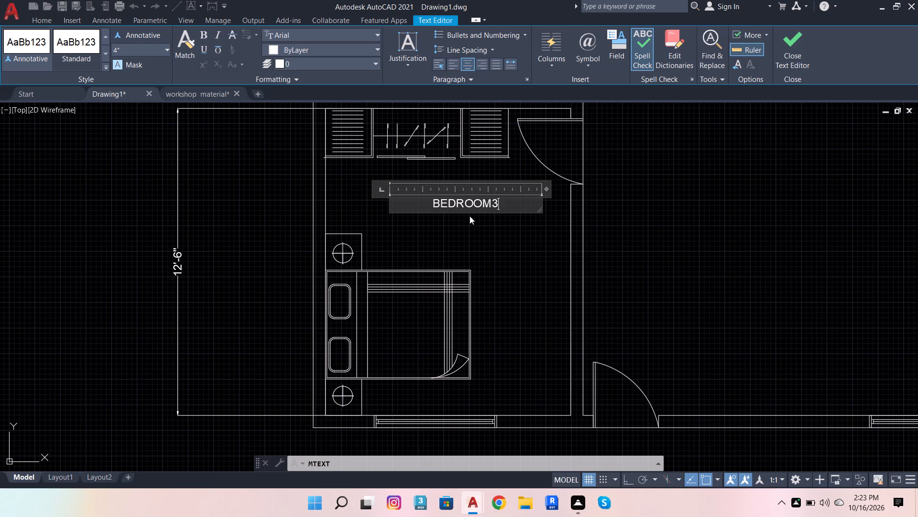
{"action": "key", "text": "BackSpace"}
{"action": "key", "text": "space"}
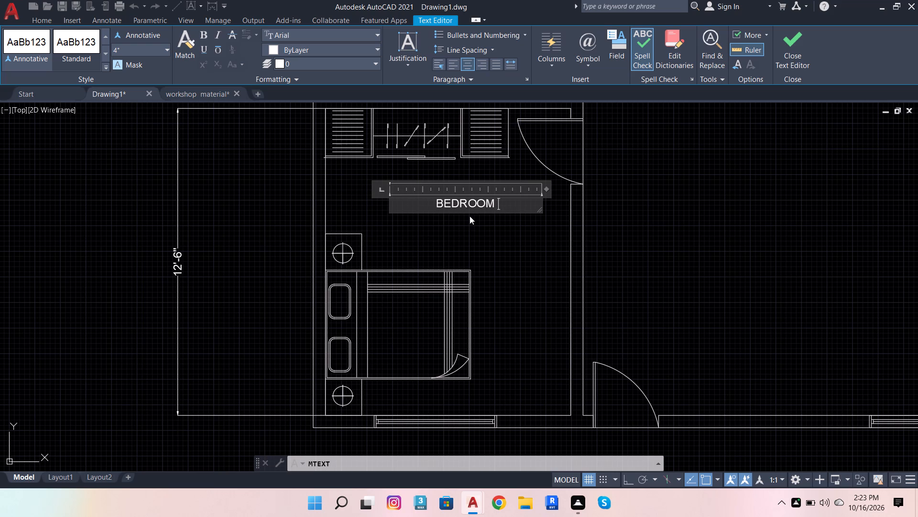
{"action": "key", "text": "space"}
{"action": "type", "text": "3"}
{"action": "key", "text": "space"}
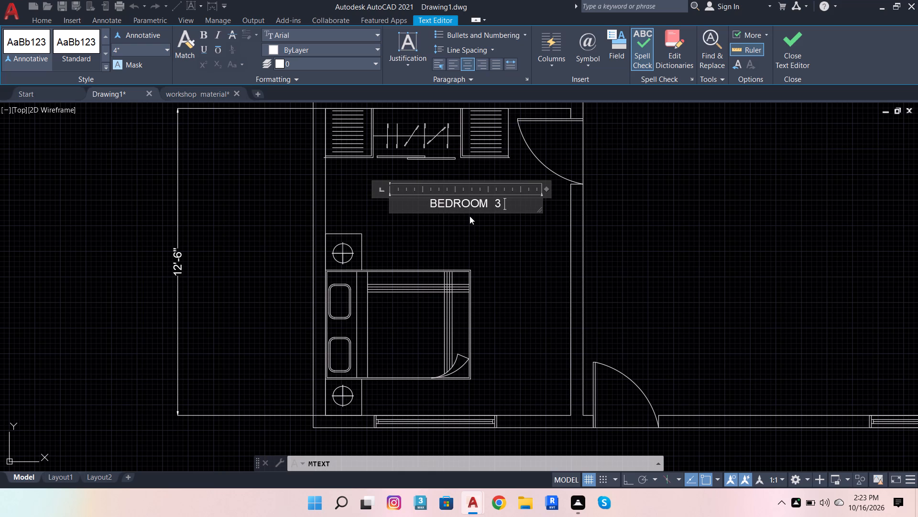
Add the room size 12'-0" X 11'-0" as a second line under BEDROOM 3 and finish the label.
{"action": "key", "text": "Return"}
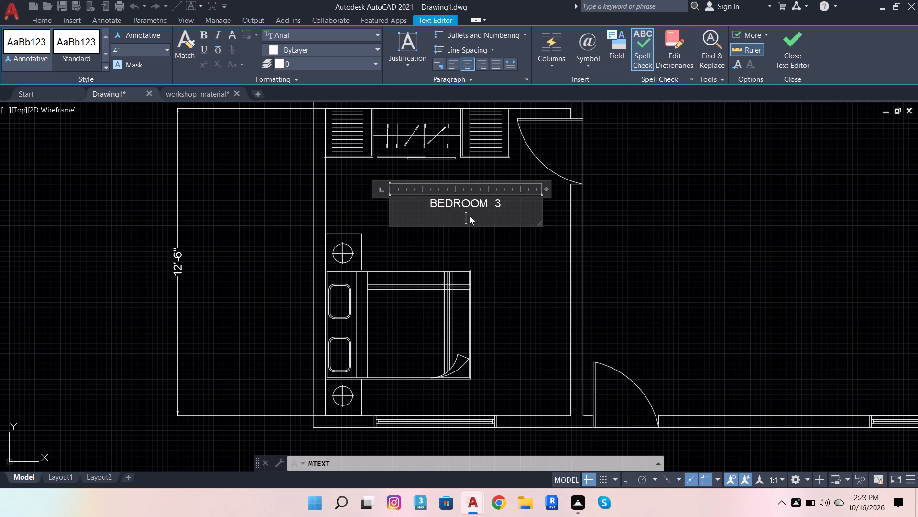
{"action": "type", "text": "12'"}
{"action": "type", "text": "-00\""}
{"action": "key", "text": "BackSpace"}
{"action": "key", "text": "BackSpace"}
{"action": "type", "text": "\""}
{"action": "key", "text": "space"}
{"action": "type", "text": "X"}
{"action": "key", "text": "space"}
{"action": "type", "text": "11'-0"}
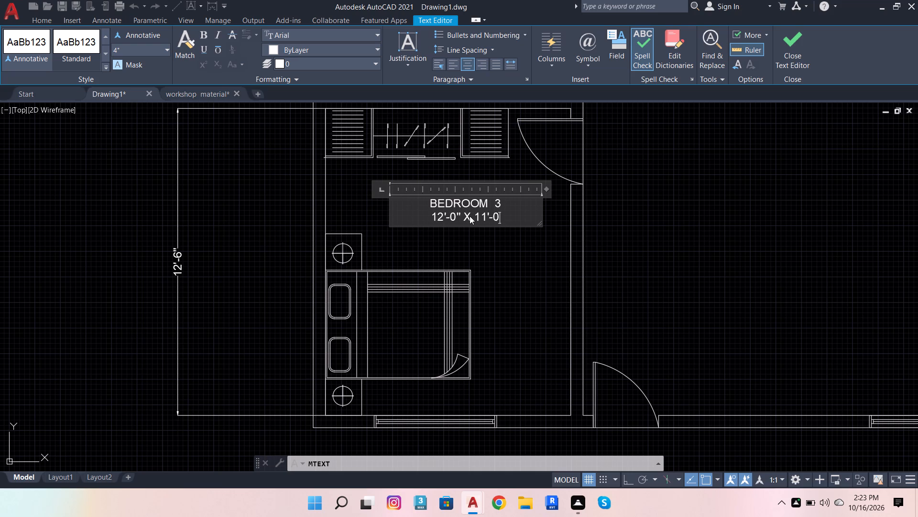
{"action": "key", "text": "shift+quotedbl"}
{"action": "left_click", "coordinate": [482, 236]}
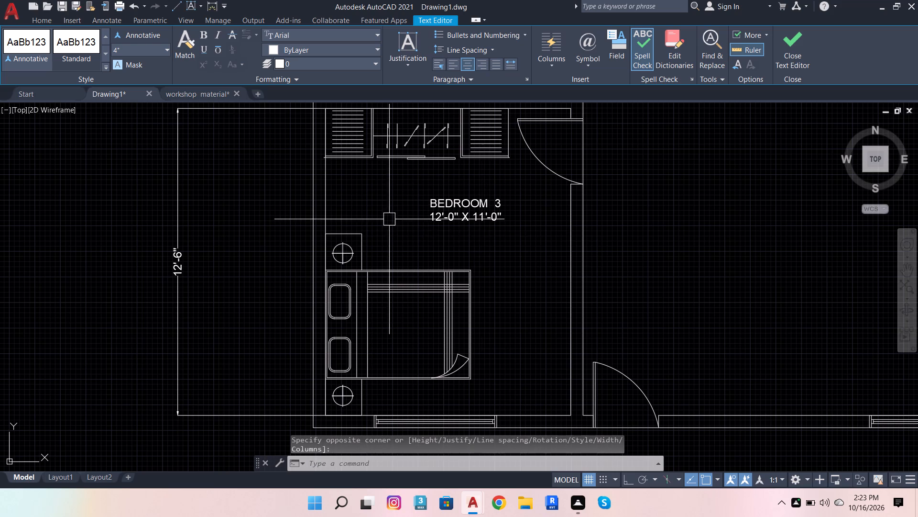
Delete the two loose window symbols lying outside the floor plan, to its right.
{"action": "scroll", "coordinate": [344, 233], "scroll_direction": "down", "scroll_amount": 3}
{"action": "scroll", "coordinate": [470, 222], "scroll_direction": "up", "scroll_amount": 2}
{"action": "scroll", "coordinate": [395, 204], "scroll_direction": "down", "scroll_amount": 1}
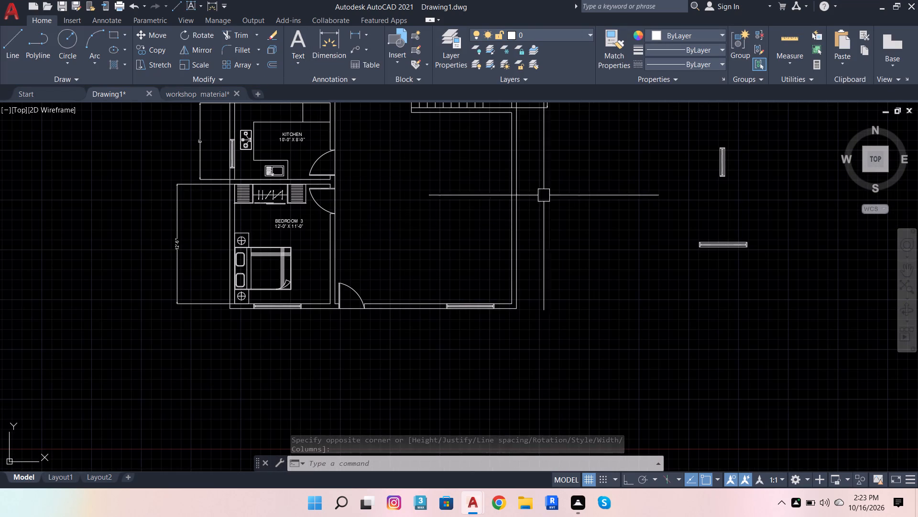
{"action": "scroll", "coordinate": [746, 322], "scroll_direction": "down", "scroll_amount": 2}
{"action": "left_click", "coordinate": [694, 221]}
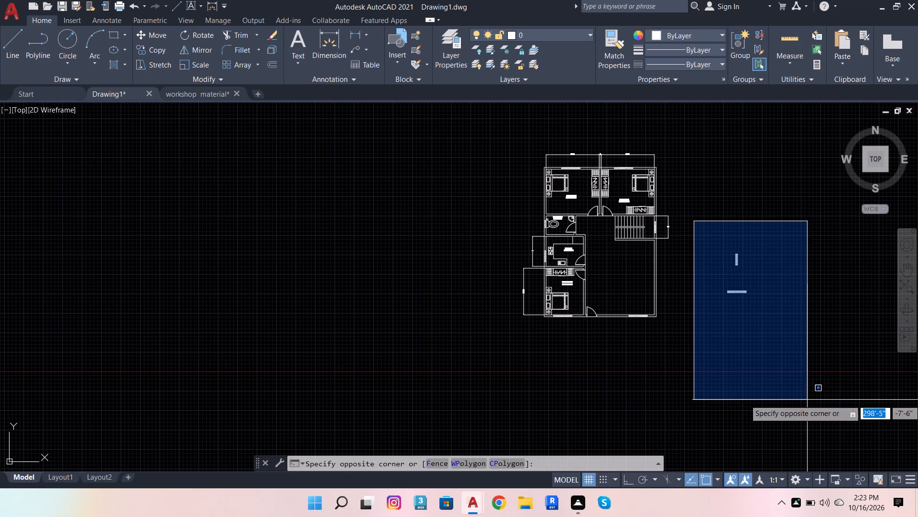
{"action": "left_click", "coordinate": [808, 400]}
{"action": "key", "text": "shift+Delete"}
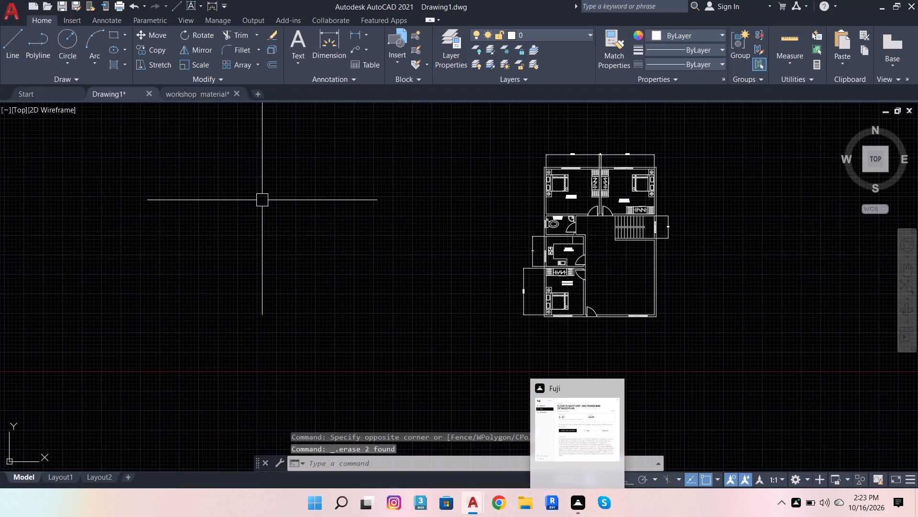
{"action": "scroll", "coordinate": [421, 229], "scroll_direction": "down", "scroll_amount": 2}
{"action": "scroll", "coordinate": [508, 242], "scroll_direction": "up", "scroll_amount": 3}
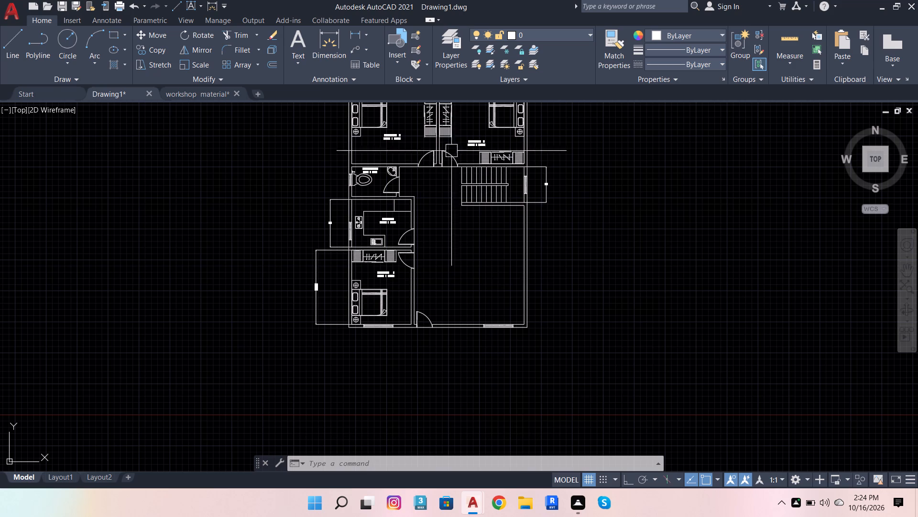
Place a centred multiline text reading LIVING in the large open room beside bedroom 3, above the entrance door.
{"action": "scroll", "coordinate": [440, 235], "scroll_direction": "up", "scroll_amount": 1}
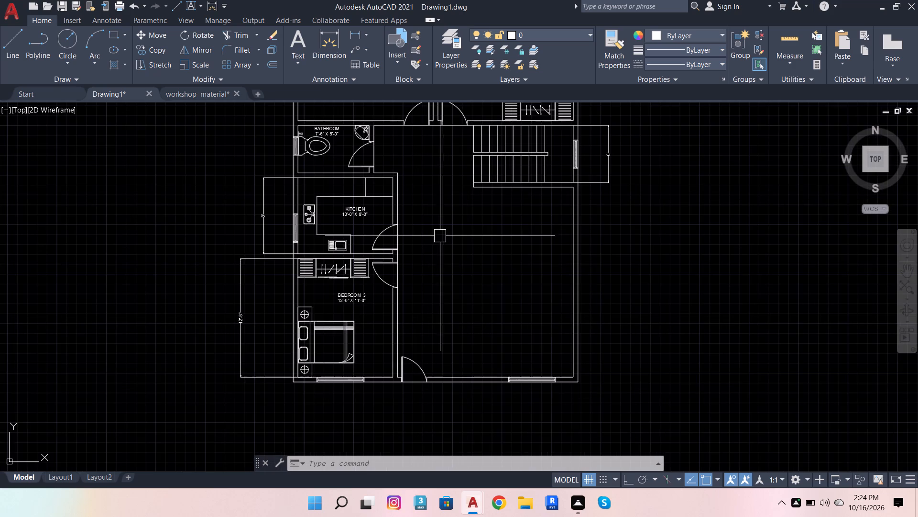
{"action": "scroll", "coordinate": [439, 236], "scroll_direction": "down", "scroll_amount": 1}
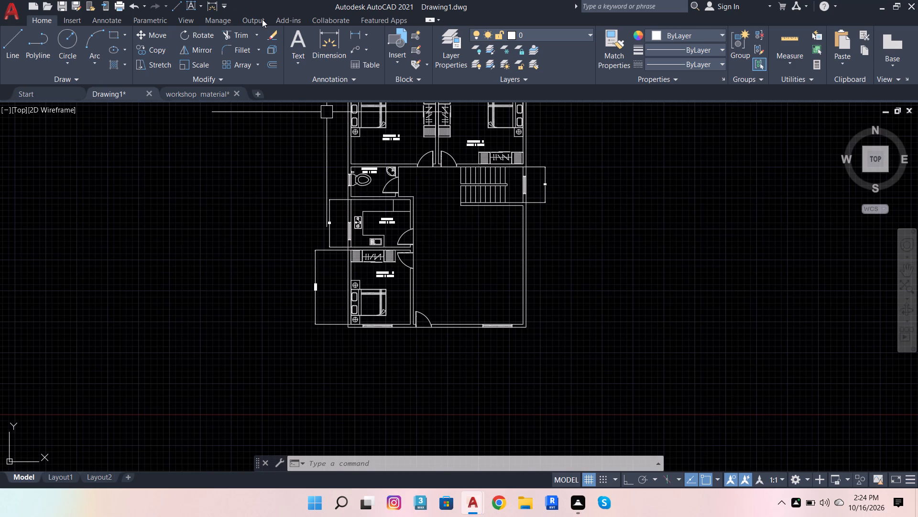
{"action": "left_click", "coordinate": [293, 37]}
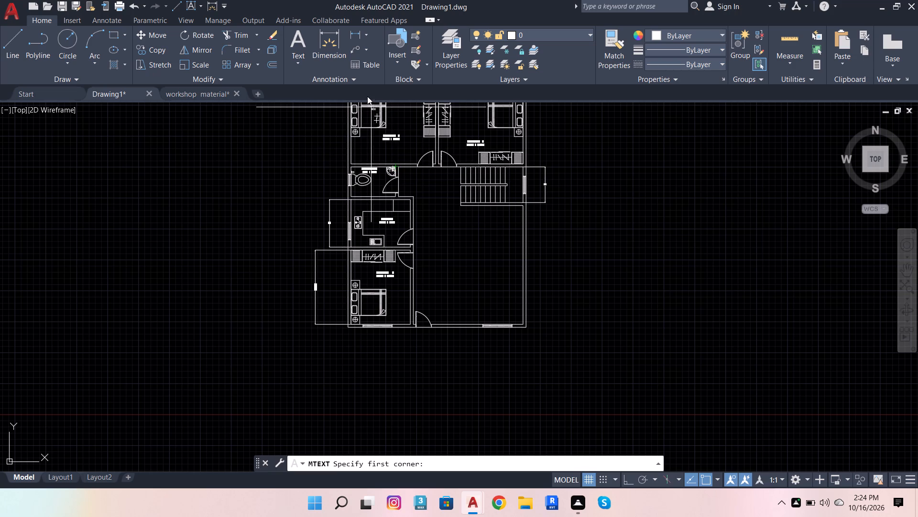
{"action": "left_click", "coordinate": [286, 40]}
{"action": "scroll", "coordinate": [472, 298], "scroll_direction": "up", "scroll_amount": 2}
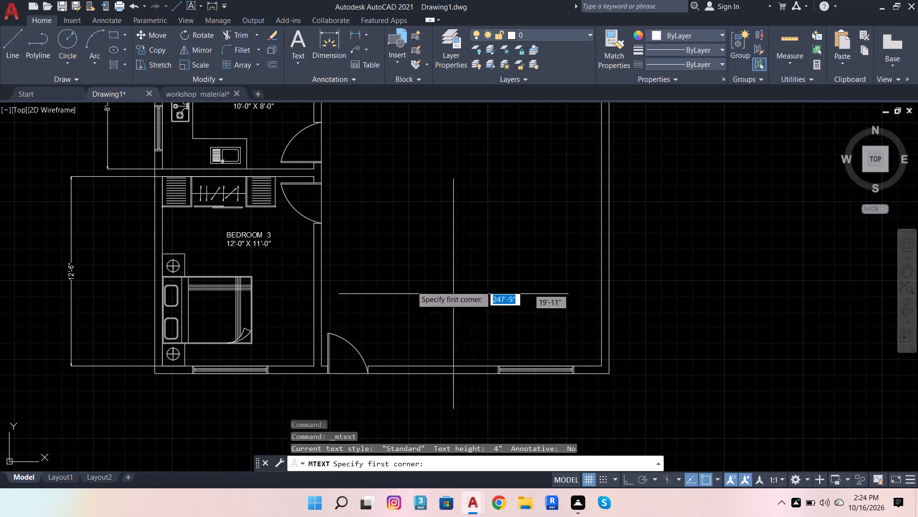
{"action": "left_click", "coordinate": [364, 237]}
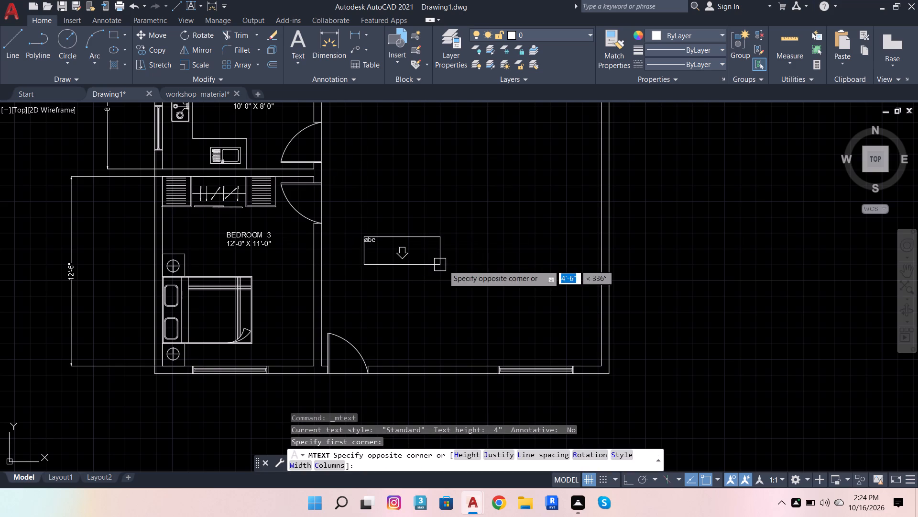
{"action": "left_click", "coordinate": [466, 261]}
{"action": "scroll", "coordinate": [448, 253], "scroll_direction": "up", "scroll_amount": 2}
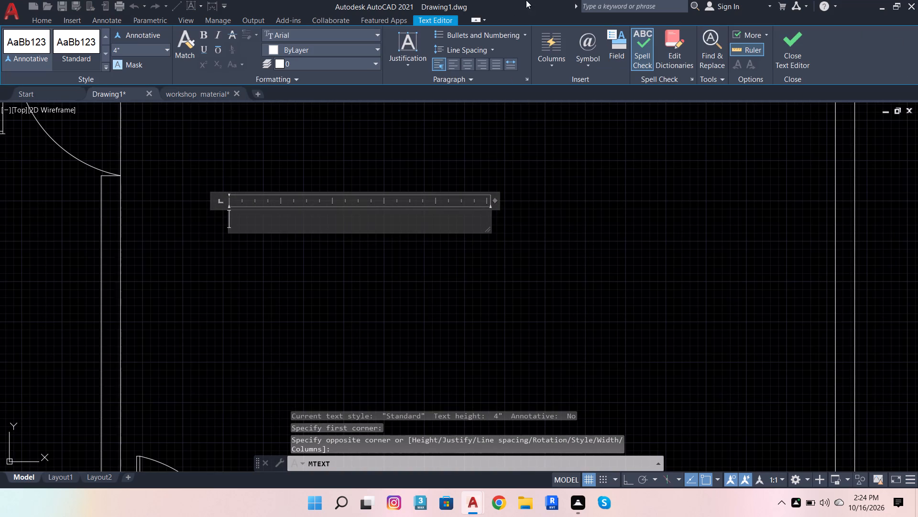
{"action": "left_click", "coordinate": [470, 63]}
{"action": "left_click", "coordinate": [388, 226]}
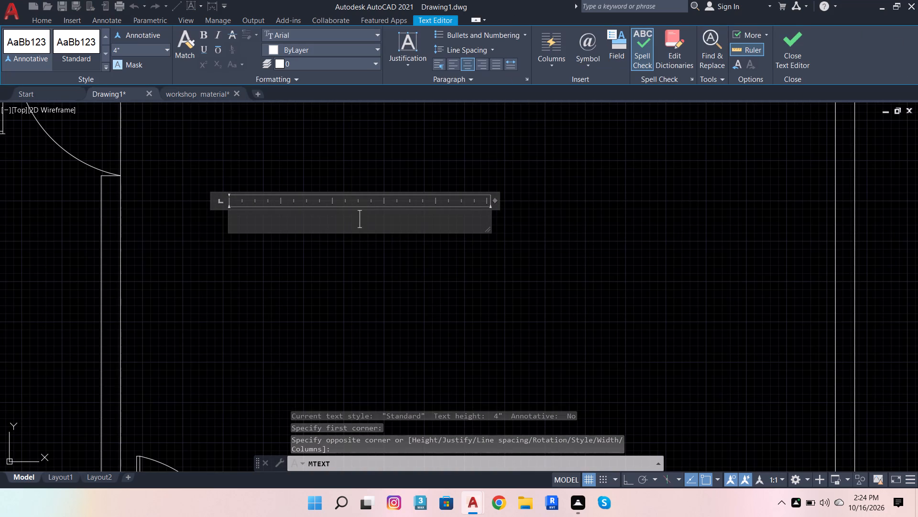
{"action": "type", "text": "LI"}
{"action": "type", "text": "VI"}
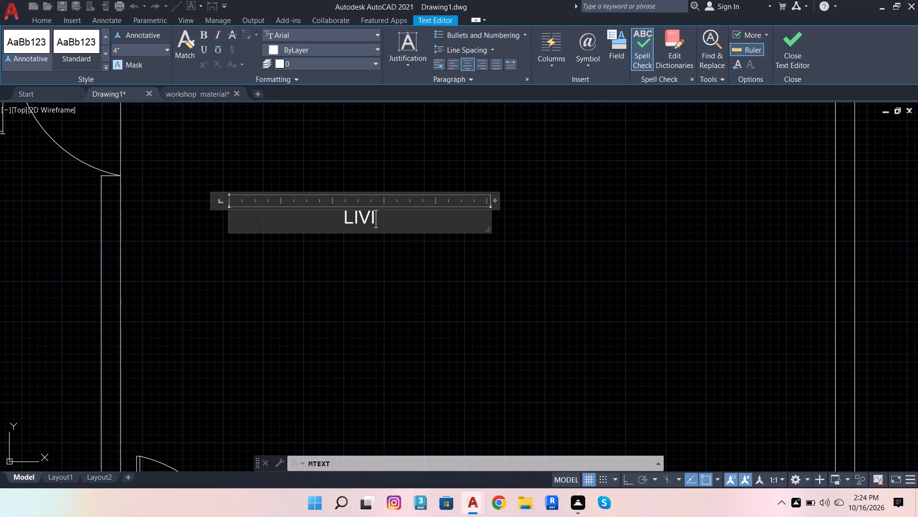
{"action": "type", "text": "NG"}
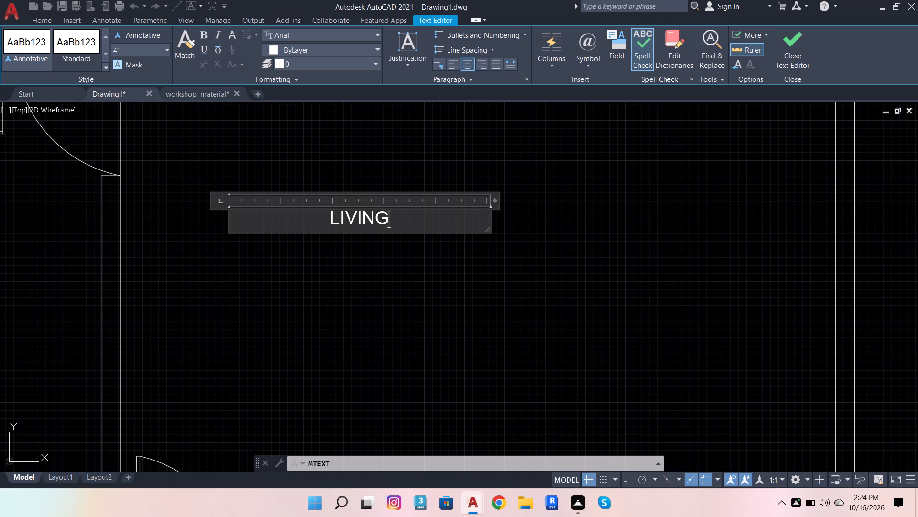
{"action": "key", "text": "space"}
Add the room size 14'-0" X 12'-0" as a second line under LIVING and finish the label.
{"action": "key", "text": "Return"}
{"action": "type", "text": "14'-0"}
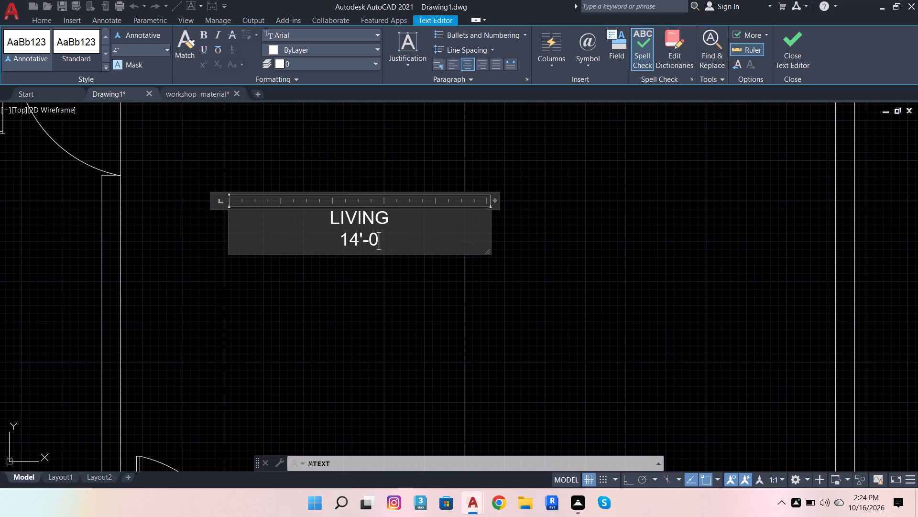
{"action": "type", "text": "\""}
{"action": "key", "text": "space"}
{"action": "key", "text": "c"}
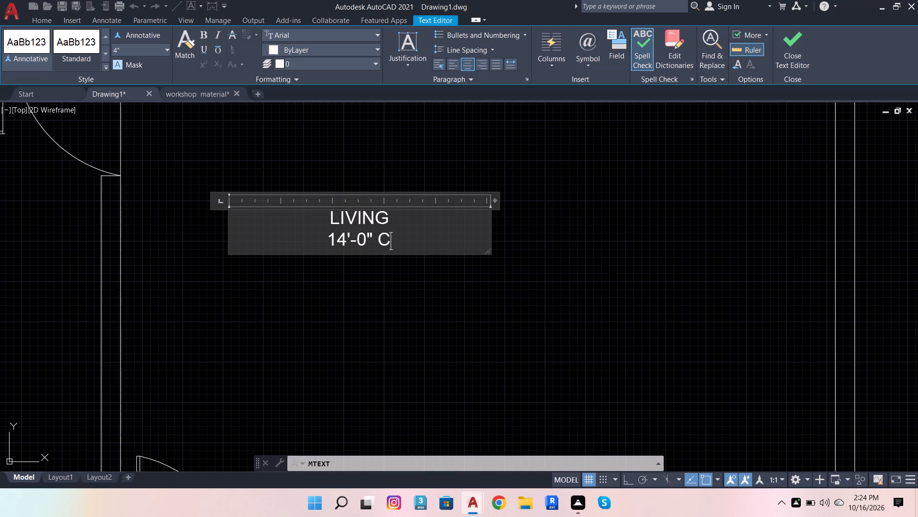
{"action": "key", "text": "BackSpace"}
{"action": "type", "text": "X"}
{"action": "key", "text": "space"}
{"action": "type", "text": "12'"}
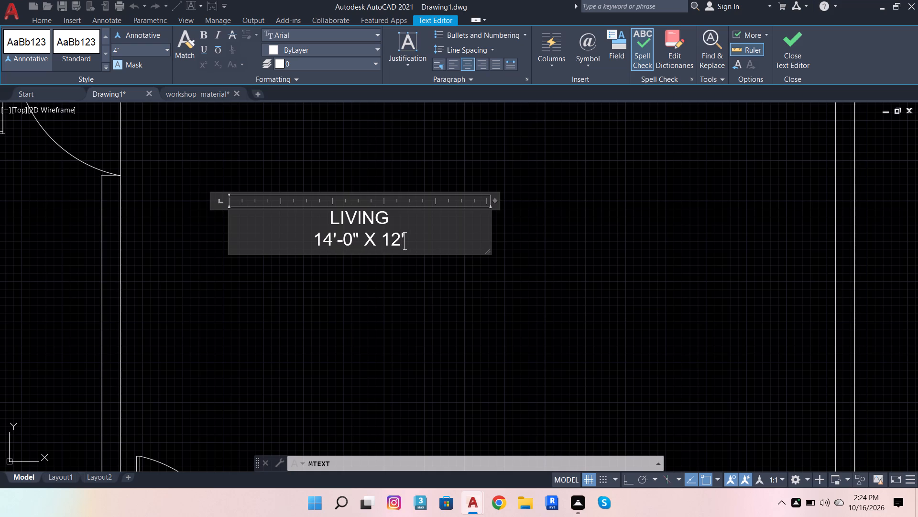
{"action": "type", "text": "-0\""}
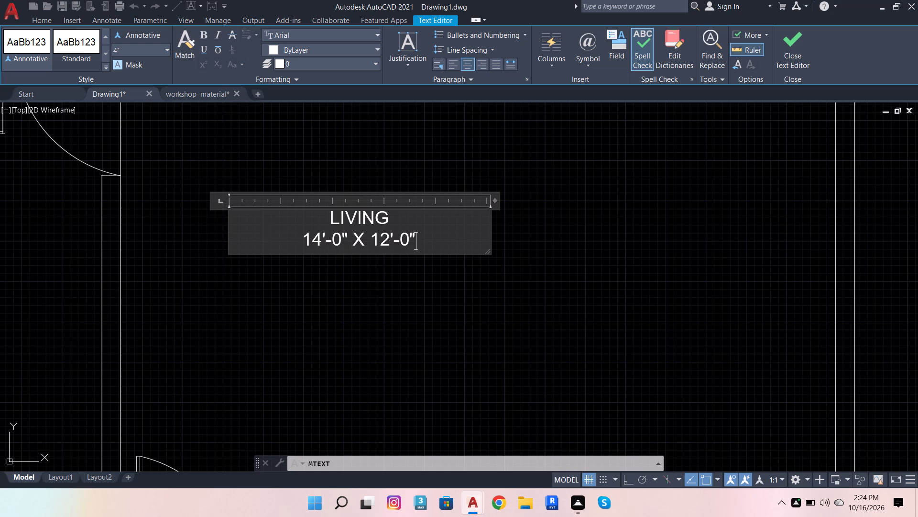
{"action": "key", "text": "space"}
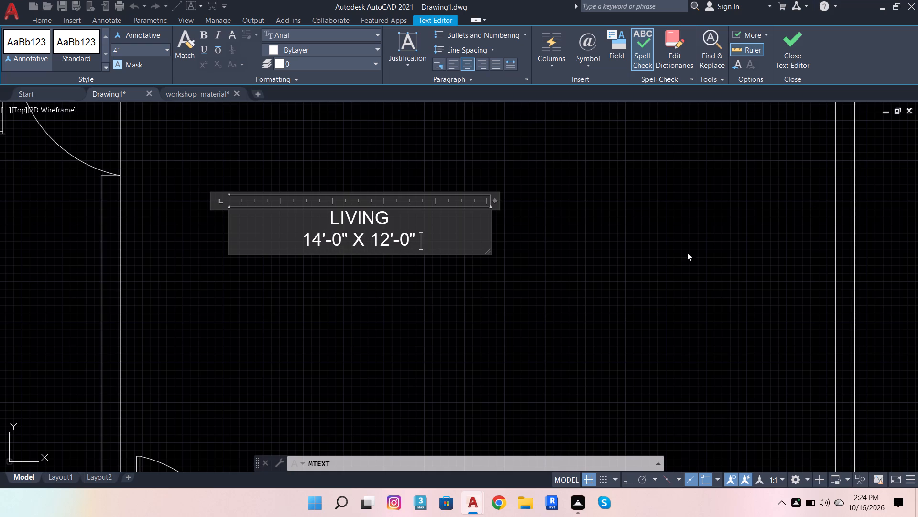
{"action": "left_click", "coordinate": [684, 251]}
{"action": "scroll", "coordinate": [548, 217], "scroll_direction": "down", "scroll_amount": 4}
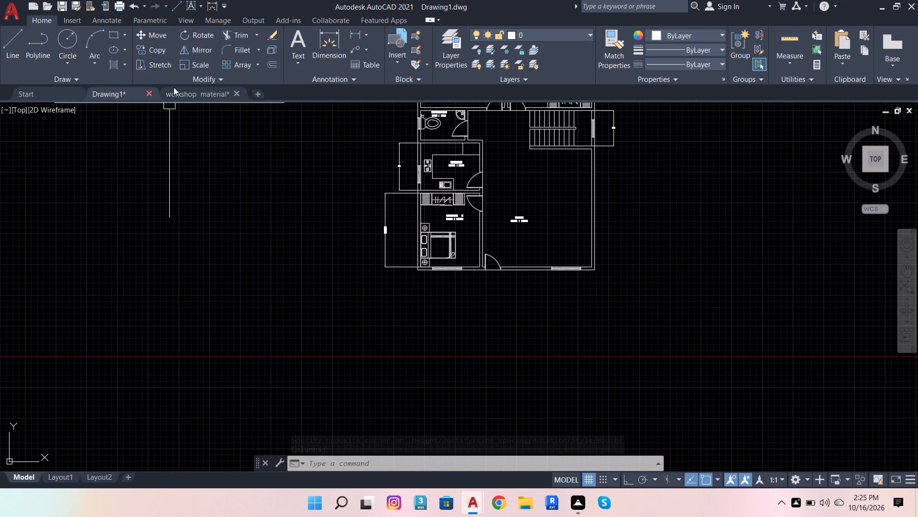
Switch to the workshop material drawing and look through its symbol sheets for the TABLES PLAN sheet.
{"action": "left_click", "coordinate": [189, 95]}
{"action": "scroll", "coordinate": [311, 202], "scroll_direction": "down", "scroll_amount": 6}
{"action": "scroll", "coordinate": [444, 217], "scroll_direction": "down", "scroll_amount": 5}
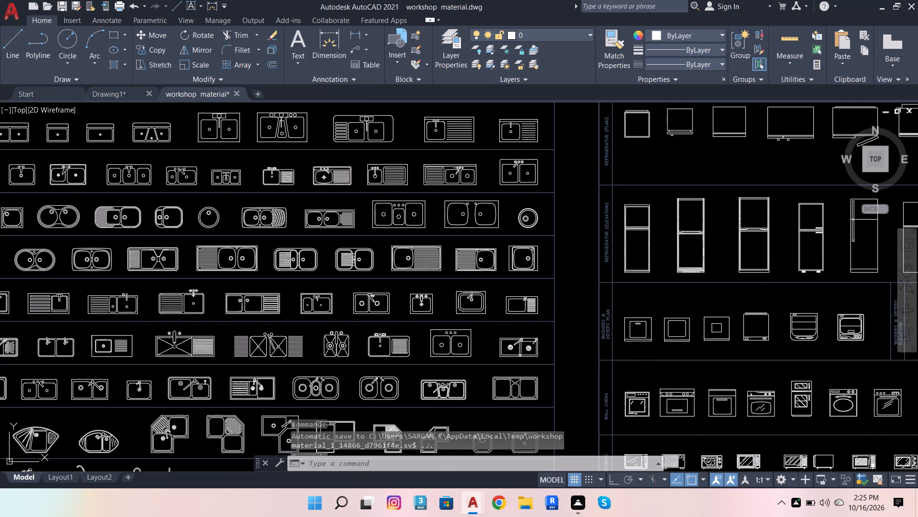
{"action": "scroll", "coordinate": [541, 282], "scroll_direction": "down", "scroll_amount": 2}
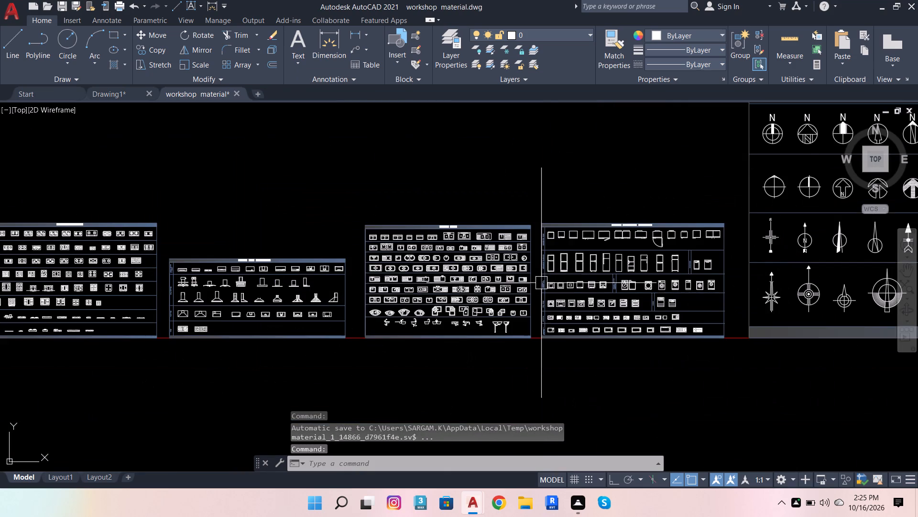
{"action": "scroll", "coordinate": [541, 283], "scroll_direction": "down", "scroll_amount": 1}
{"action": "scroll", "coordinate": [372, 284], "scroll_direction": "down", "scroll_amount": 2}
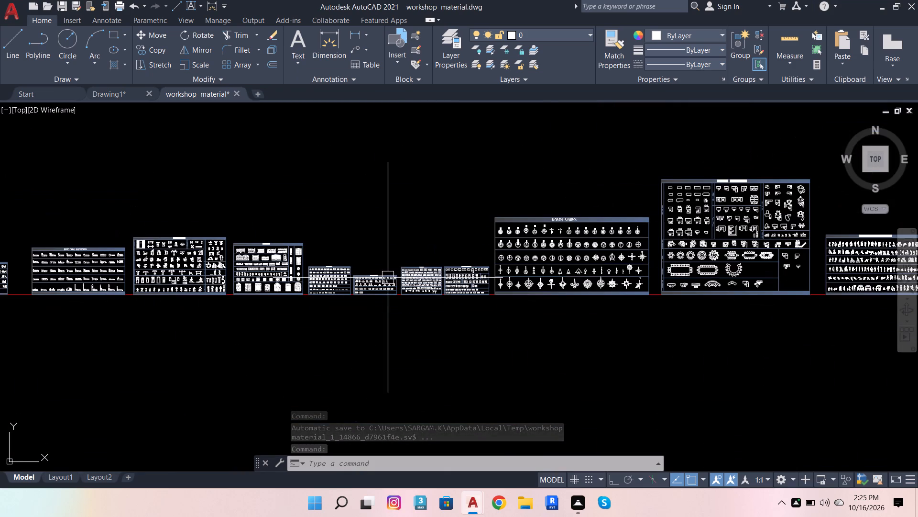
{"action": "scroll", "coordinate": [416, 230], "scroll_direction": "down", "scroll_amount": 2}
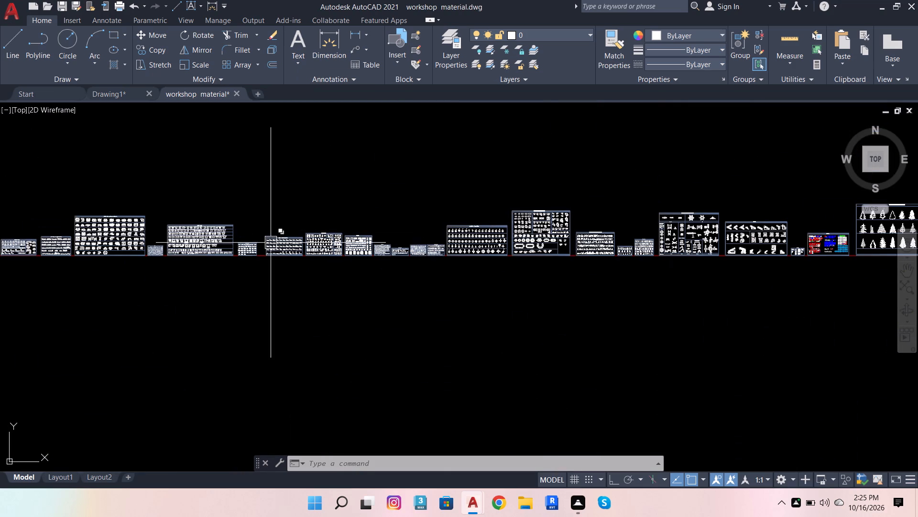
{"action": "scroll", "coordinate": [233, 242], "scroll_direction": "up", "scroll_amount": 3}
{"action": "scroll", "coordinate": [484, 226], "scroll_direction": "down", "scroll_amount": 1}
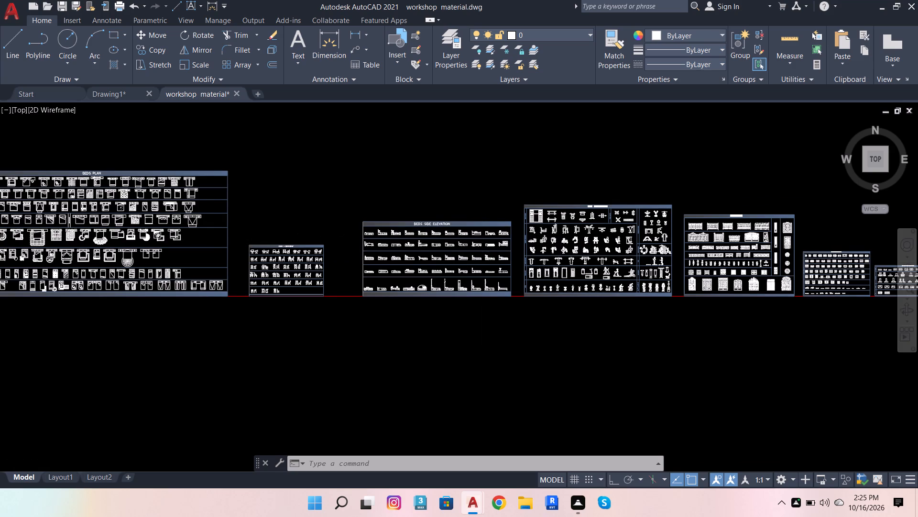
{"action": "scroll", "coordinate": [420, 245], "scroll_direction": "down", "scroll_amount": 1}
{"action": "scroll", "coordinate": [153, 241], "scroll_direction": "up", "scroll_amount": 3}
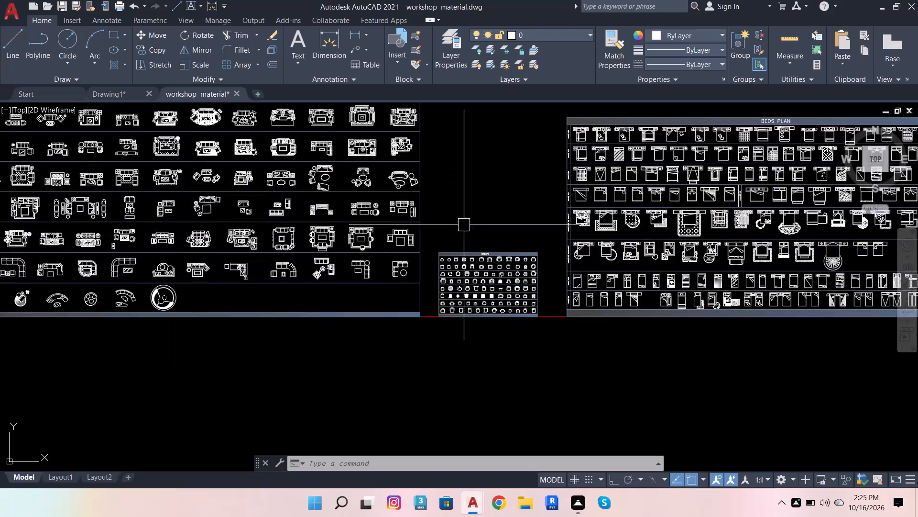
{"action": "scroll", "coordinate": [552, 231], "scroll_direction": "down", "scroll_amount": 3}
{"action": "scroll", "coordinate": [318, 247], "scroll_direction": "up", "scroll_amount": 3}
{"action": "scroll", "coordinate": [611, 236], "scroll_direction": "down", "scroll_amount": 3}
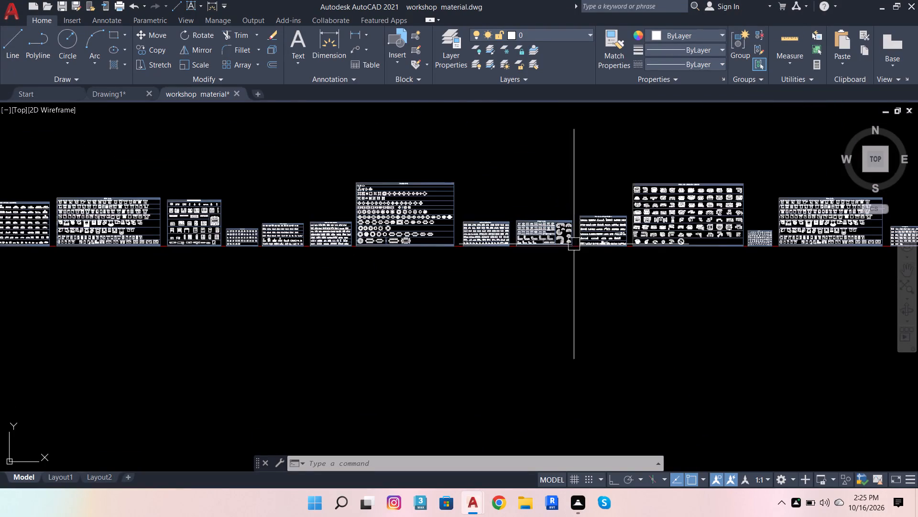
{"action": "scroll", "coordinate": [389, 246], "scroll_direction": "up", "scroll_amount": 3}
{"action": "scroll", "coordinate": [461, 244], "scroll_direction": "down", "scroll_amount": 2}
{"action": "scroll", "coordinate": [396, 154], "scroll_direction": "up", "scroll_amount": 2}
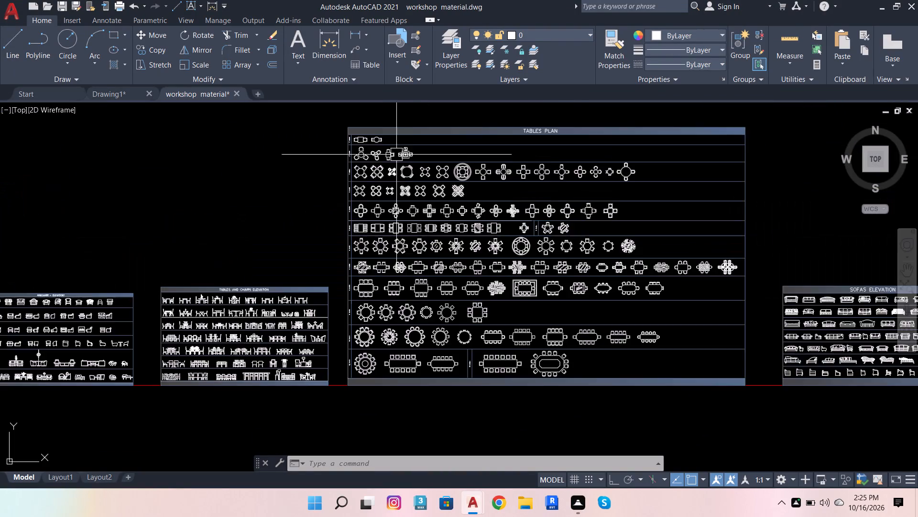
Examine the six- and eight-chair table symbols on the TABLES PLAN sheet for a suitable dining set.
{"action": "scroll", "coordinate": [413, 199], "scroll_direction": "up", "scroll_amount": 3}
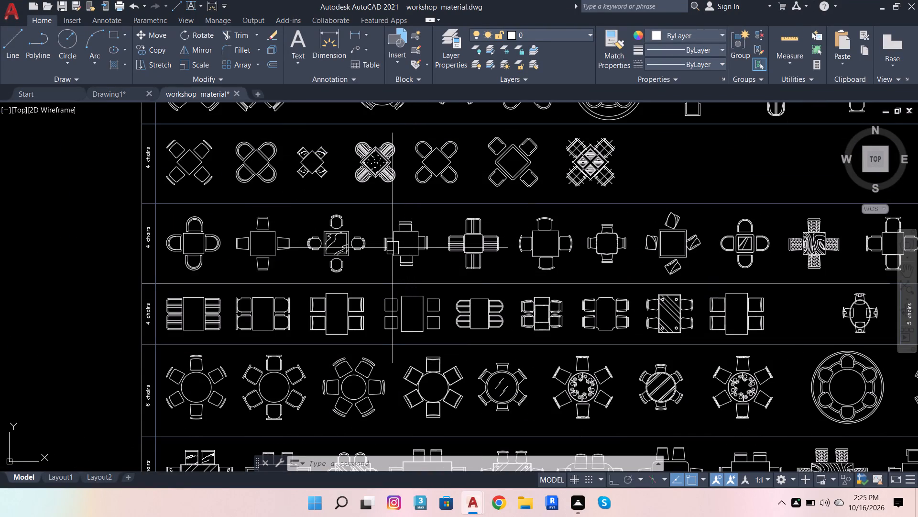
{"action": "scroll", "coordinate": [390, 266], "scroll_direction": "down", "scroll_amount": 3}
{"action": "scroll", "coordinate": [495, 336], "scroll_direction": "up", "scroll_amount": 4}
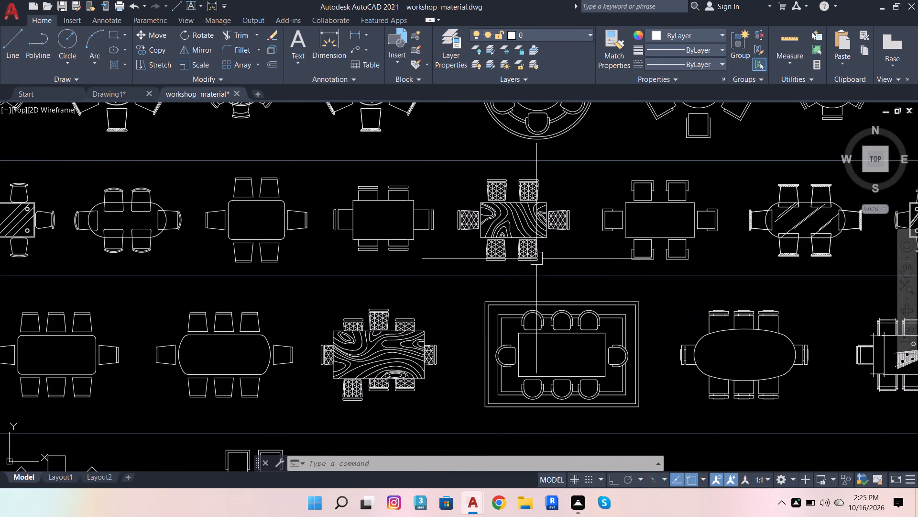
{"action": "scroll", "coordinate": [536, 261], "scroll_direction": "down", "scroll_amount": 1}
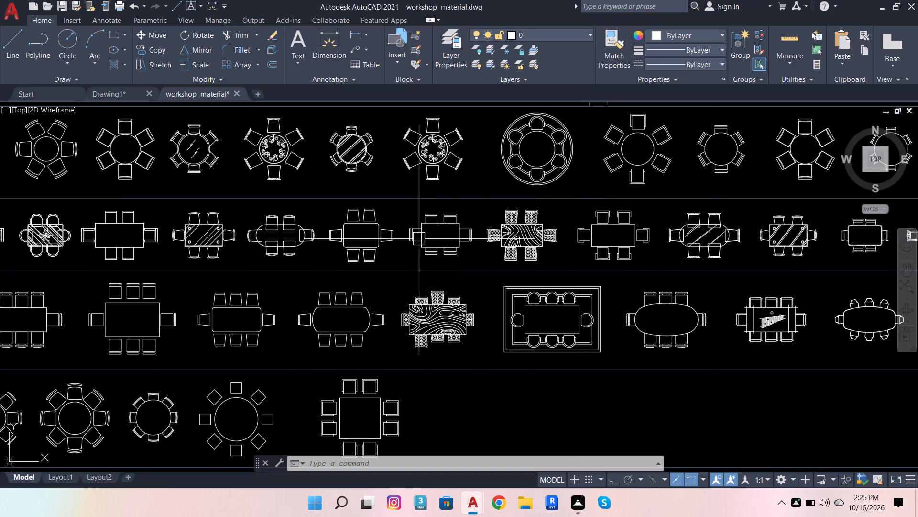
{"action": "scroll", "coordinate": [348, 223], "scroll_direction": "up", "scroll_amount": 3}
{"action": "scroll", "coordinate": [373, 239], "scroll_direction": "down", "scroll_amount": 4}
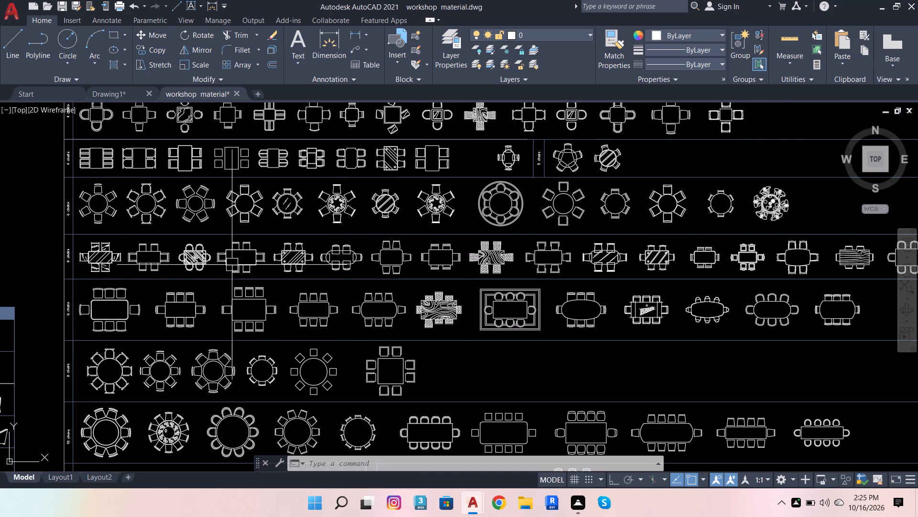
{"action": "scroll", "coordinate": [162, 255], "scroll_direction": "up", "scroll_amount": 3}
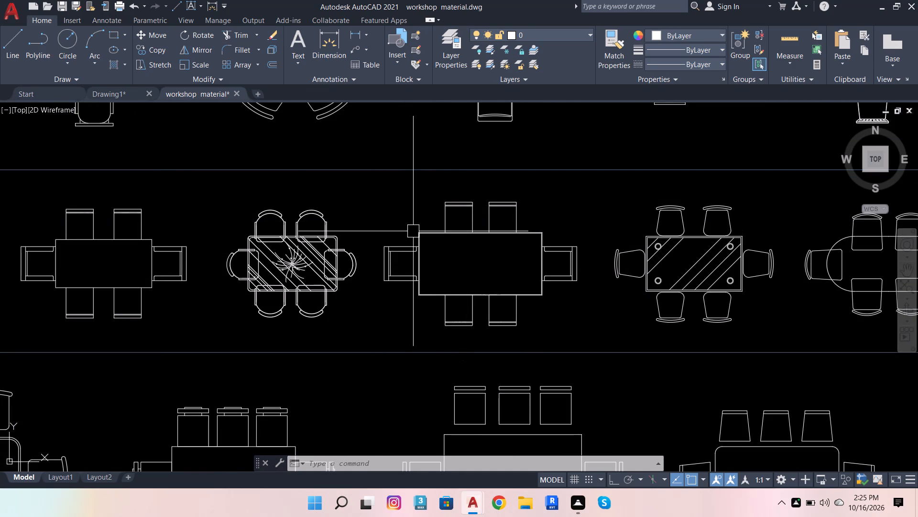
{"action": "left_click", "coordinate": [419, 251]}
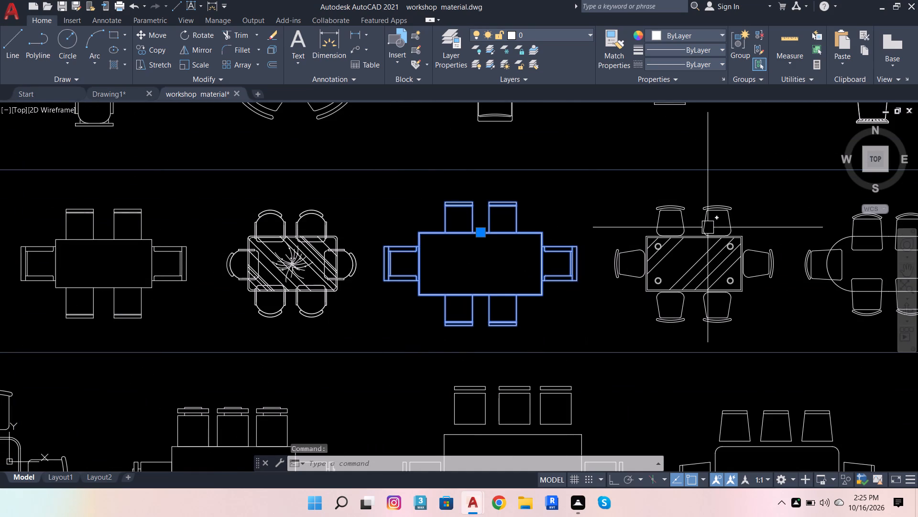
{"action": "key", "text": "Escape"}
{"action": "scroll", "coordinate": [546, 249], "scroll_direction": "down", "scroll_amount": 2}
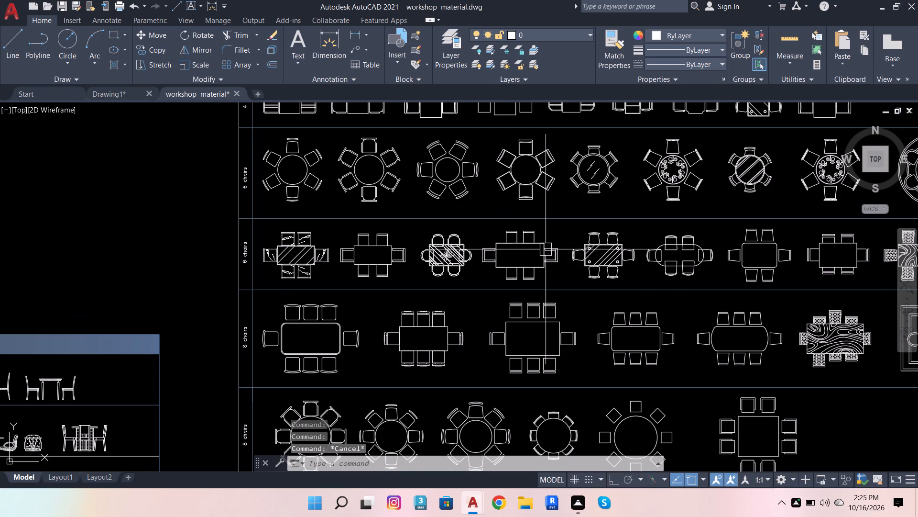
{"action": "scroll", "coordinate": [236, 254], "scroll_direction": "up", "scroll_amount": 2}
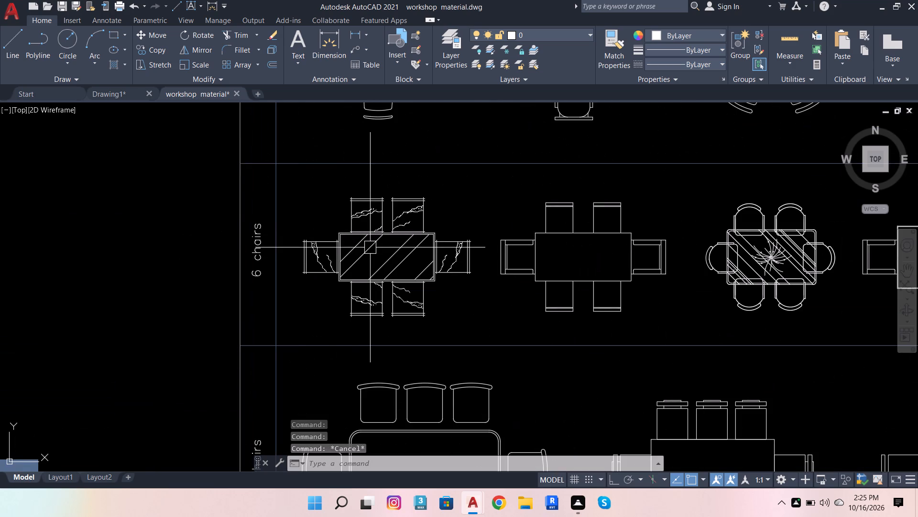
{"action": "scroll", "coordinate": [325, 265], "scroll_direction": "down", "scroll_amount": 1}
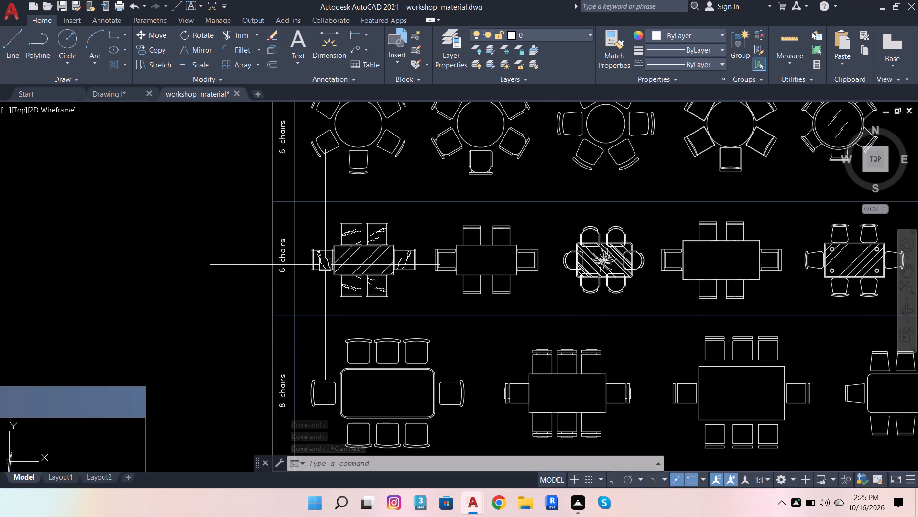
{"action": "scroll", "coordinate": [331, 260], "scroll_direction": "down", "scroll_amount": 1}
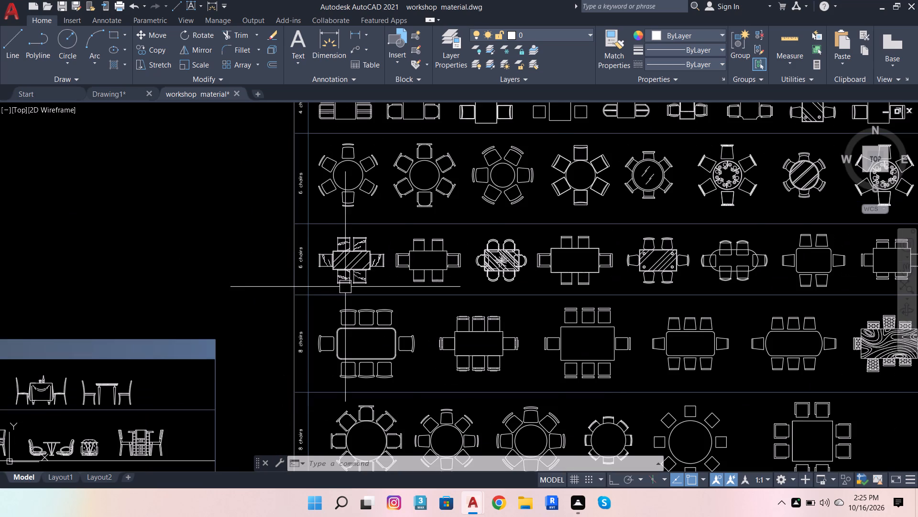
{"action": "scroll", "coordinate": [346, 289], "scroll_direction": "down", "scroll_amount": 2}
{"action": "scroll", "coordinate": [655, 307], "scroll_direction": "up", "scroll_amount": 3}
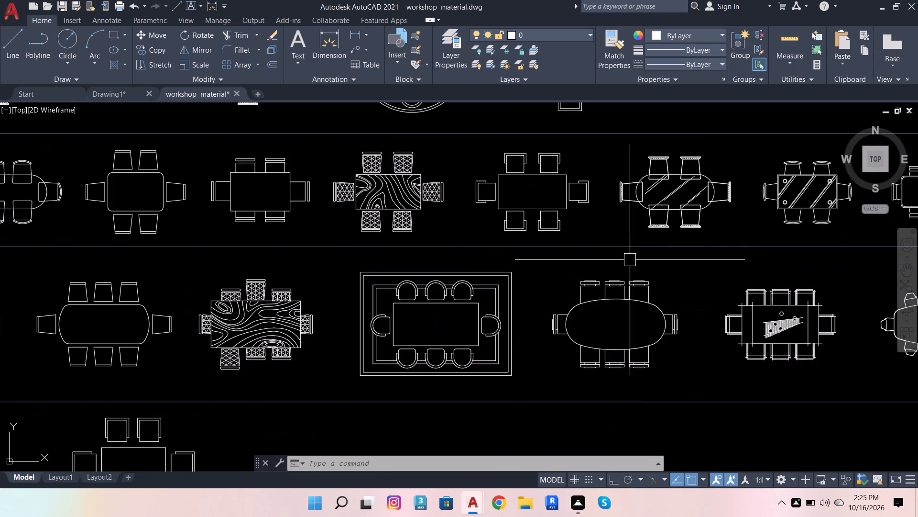
Copy the plain rectangular six-chair table with square armchairs into Drawing1, placing it beside the floor plan.
{"action": "left_click", "coordinate": [591, 194]}
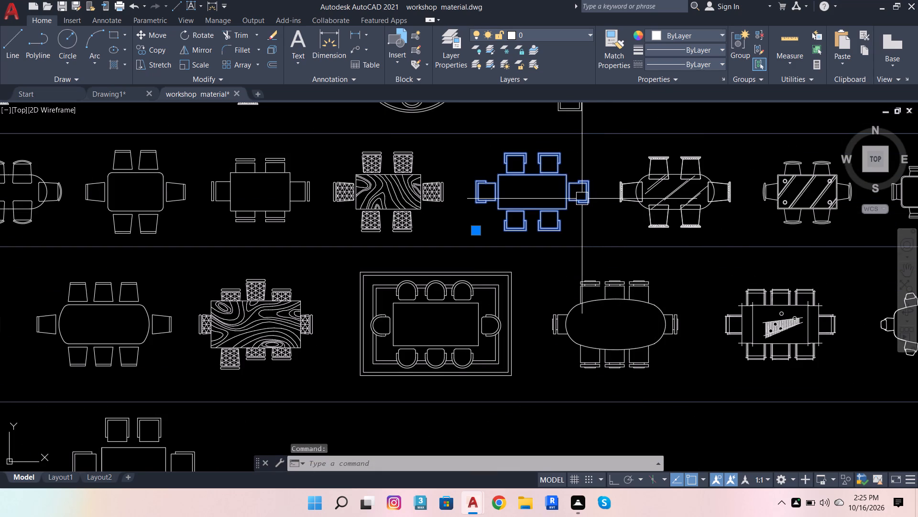
{"action": "key", "text": "ctrl+c"}
{"action": "key", "text": "ctrl+c"}
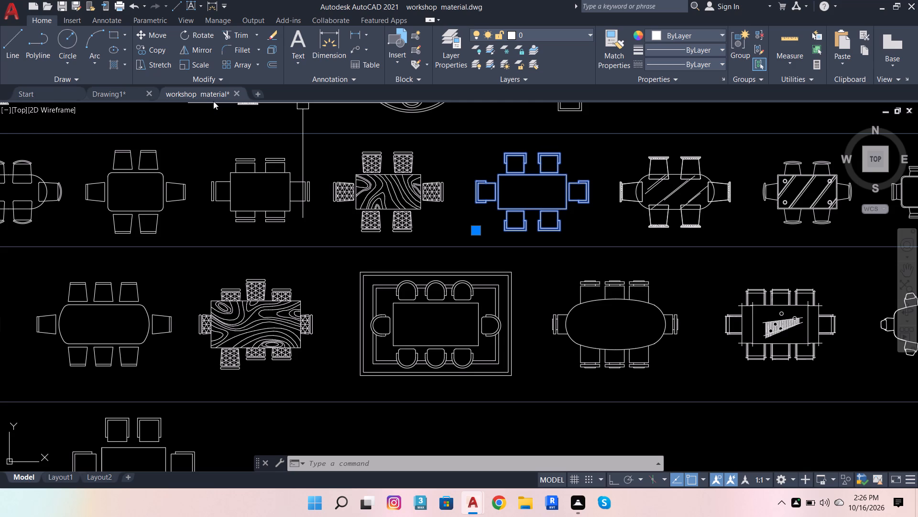
{"action": "key", "text": "ctrl+c"}
{"action": "left_click", "coordinate": [120, 97]}
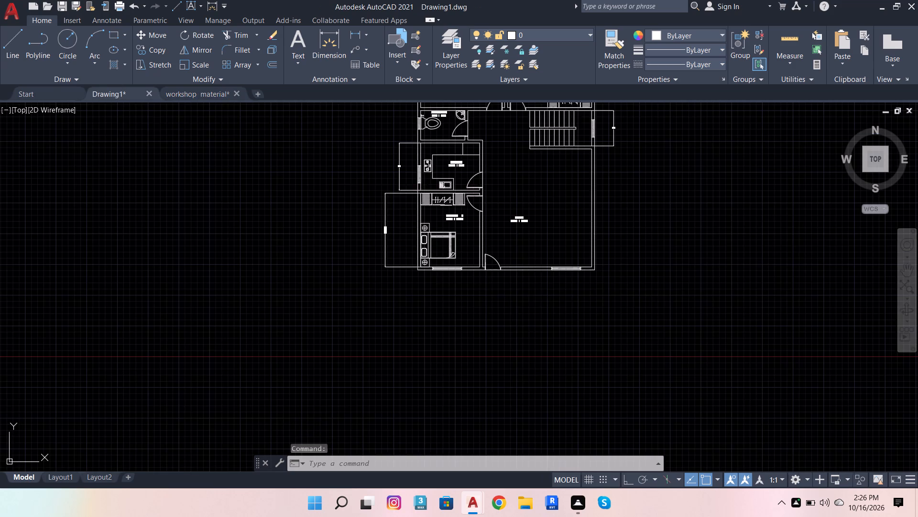
{"action": "key", "text": "ctrl+v"}
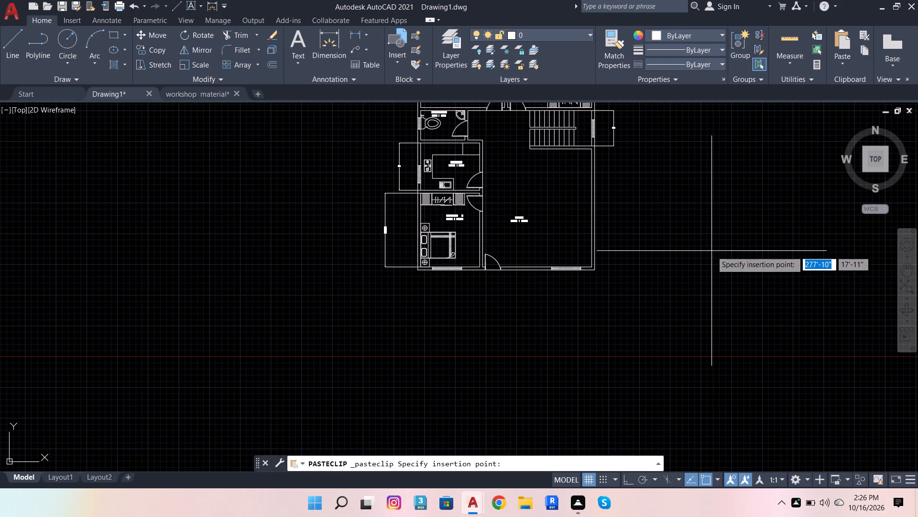
{"action": "scroll", "coordinate": [583, 294], "scroll_direction": "down", "scroll_amount": 5}
{"action": "left_click", "coordinate": [635, 274]}
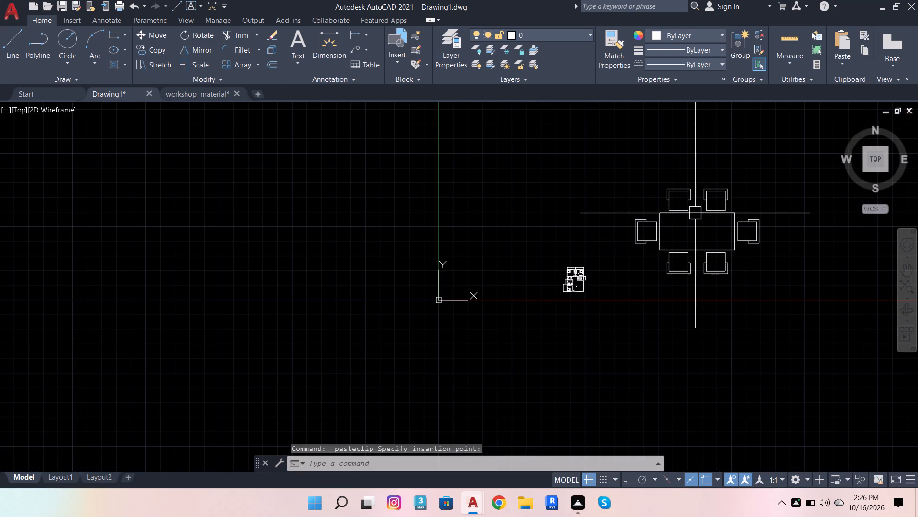
{"action": "key", "text": "Escape"}
{"action": "key", "text": "Escape"}
{"action": "key", "text": "Escape"}
{"action": "key", "text": "Escape"}
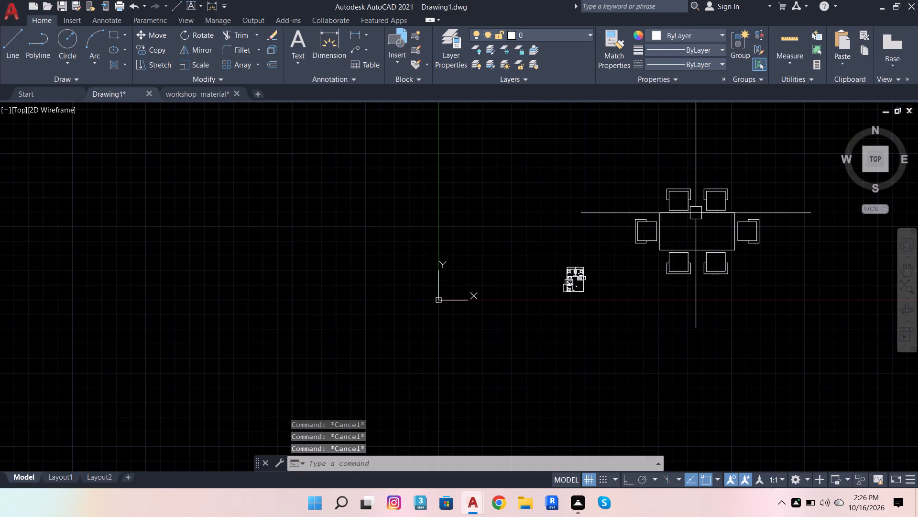
{"action": "key", "text": "Escape"}
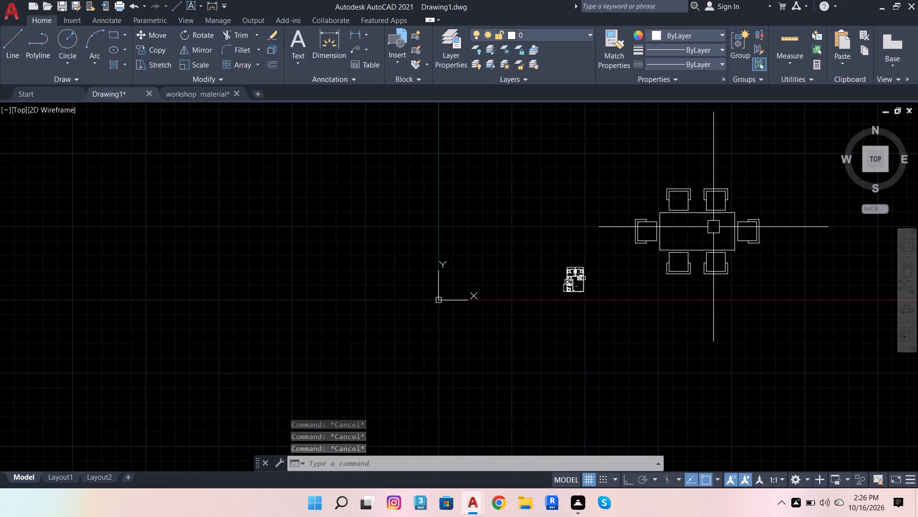
With Ortho on, draw a 2' horizontal reference line inward from the outer side edge of one lower chair.
{"action": "scroll", "coordinate": [725, 232], "scroll_direction": "up", "scroll_amount": 2}
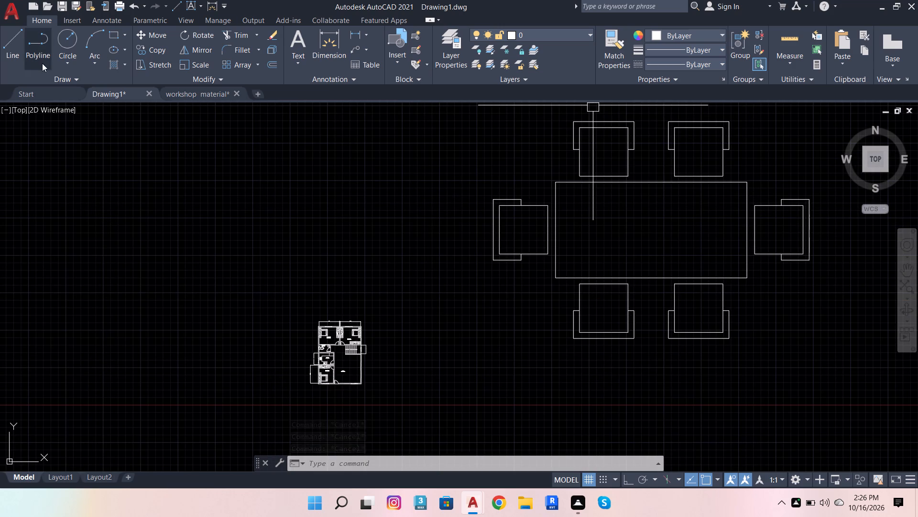
{"action": "left_click", "coordinate": [11, 32]}
{"action": "scroll", "coordinate": [684, 326], "scroll_direction": "up", "scroll_amount": 2}
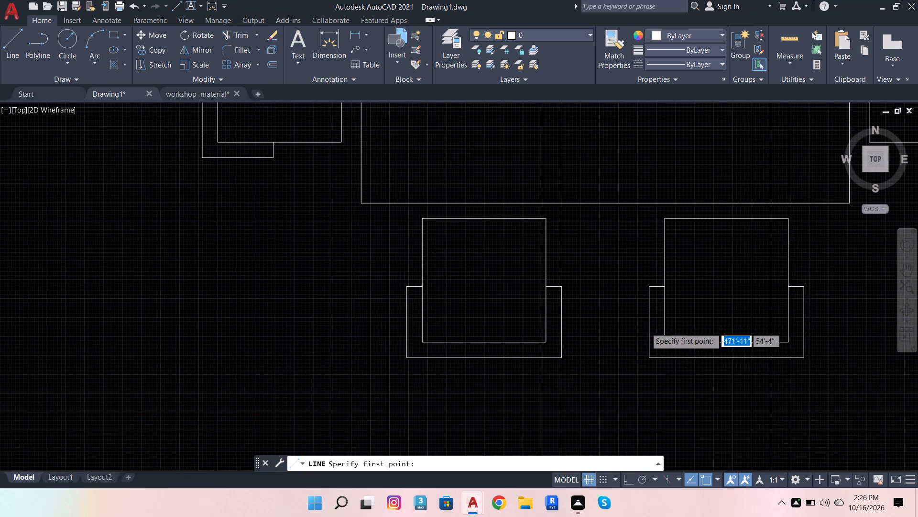
{"action": "scroll", "coordinate": [632, 324], "scroll_direction": "up", "scroll_amount": 1}
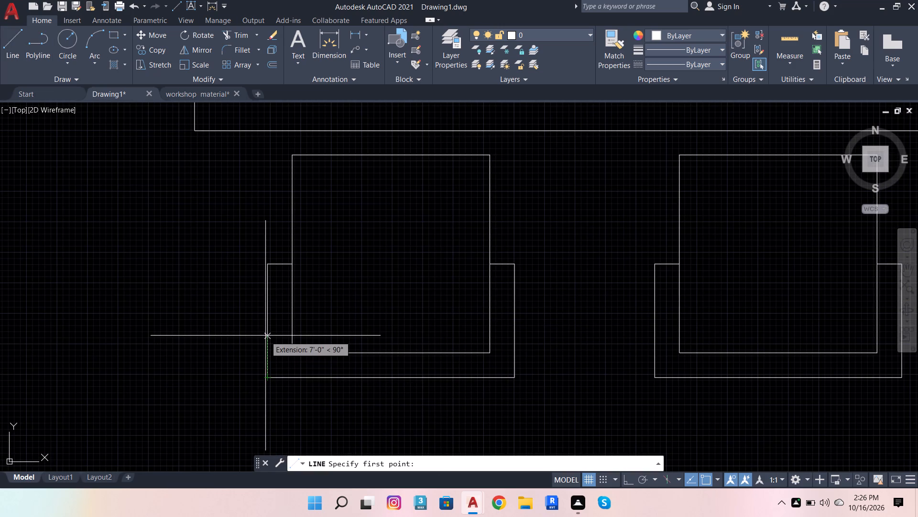
{"action": "left_click", "coordinate": [265, 336]}
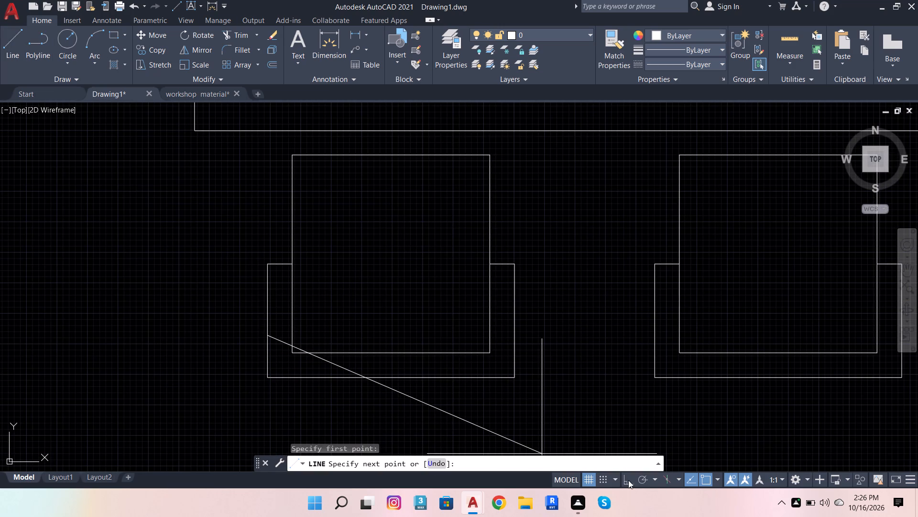
{"action": "left_click", "coordinate": [623, 482]}
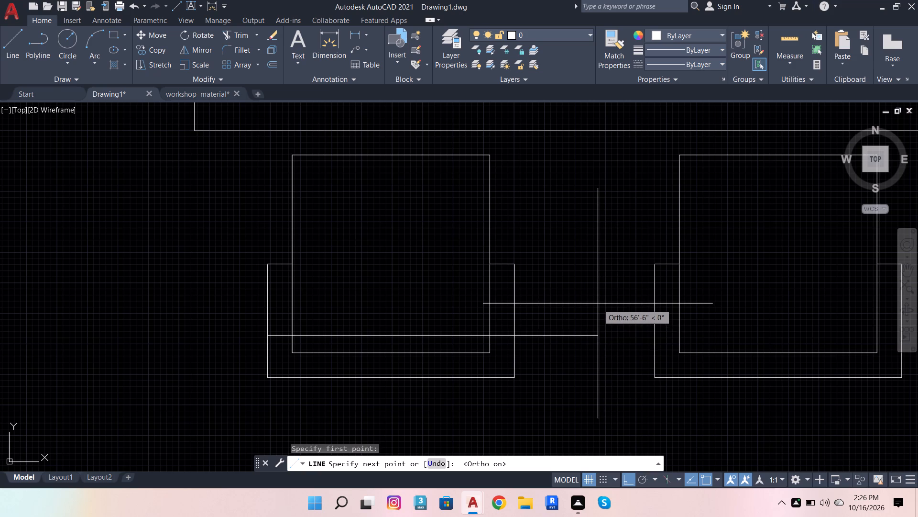
{"action": "key", "text": "1"}
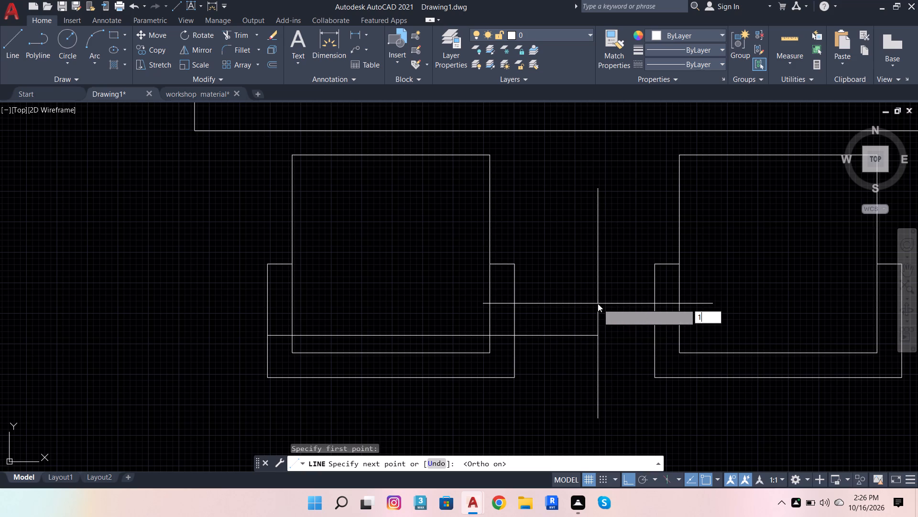
{"action": "key", "text": "Delete"}
{"action": "key", "text": "BackSpace"}
{"action": "type", "text": "2'"}
{"action": "key", "text": "Return"}
{"action": "key", "text": "Escape"}
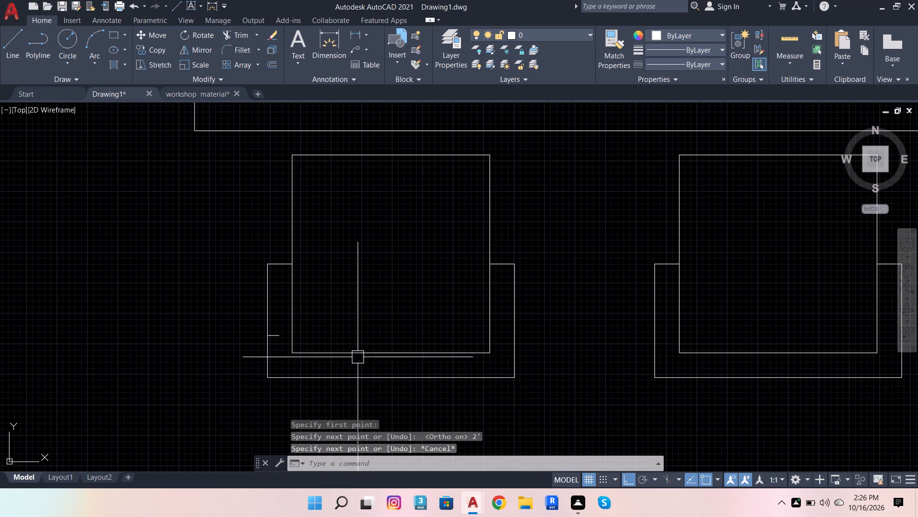
Scale the table set down about the reference line's outer end until the chair's width matches the 2' line.
{"action": "left_click", "coordinate": [320, 354]}
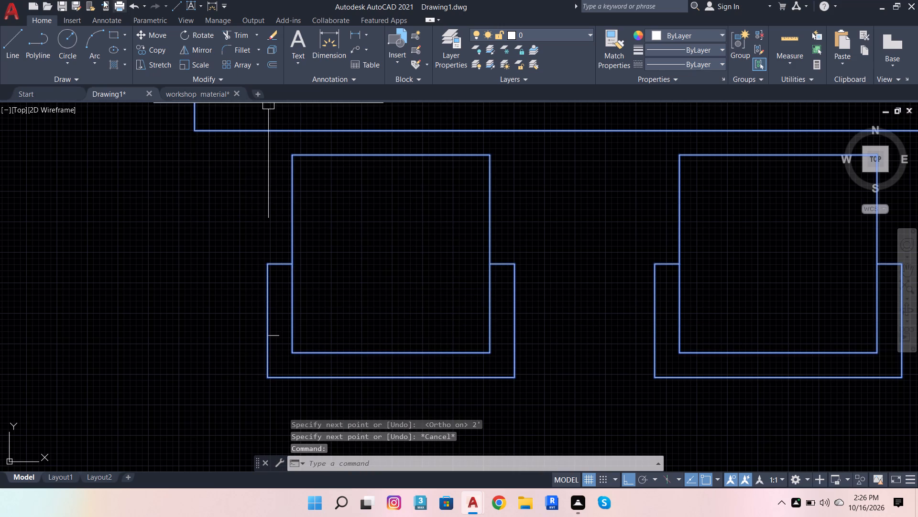
{"action": "left_click", "coordinate": [189, 65]}
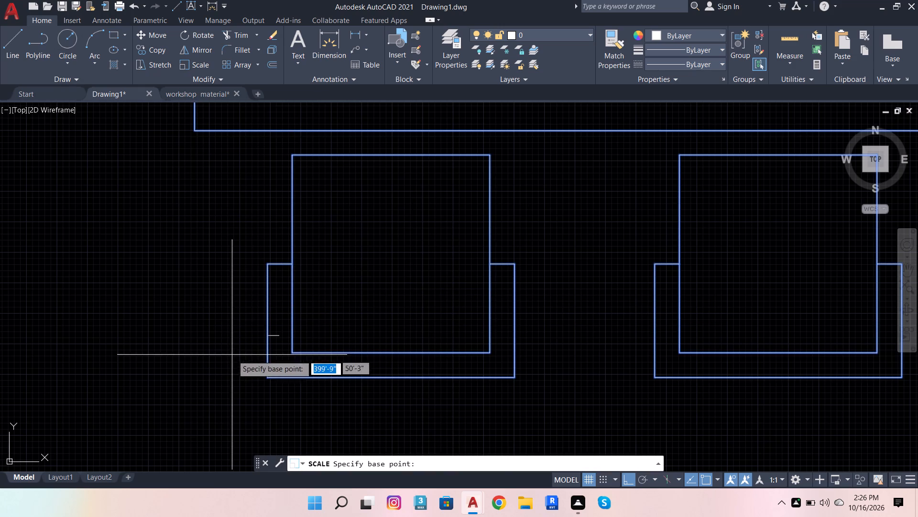
{"action": "left_click", "coordinate": [264, 336]}
{"action": "scroll", "coordinate": [310, 348], "scroll_direction": "up", "scroll_amount": 3}
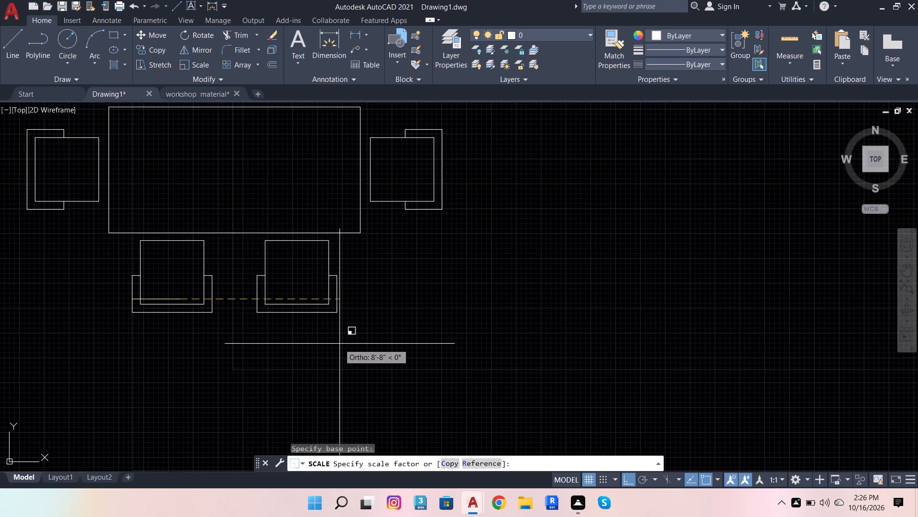
{"action": "scroll", "coordinate": [263, 343], "scroll_direction": "up", "scroll_amount": 2}
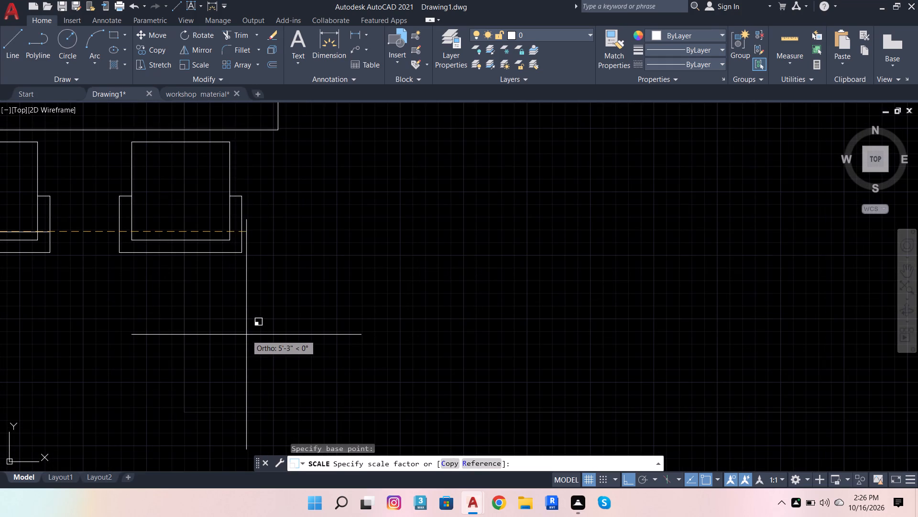
{"action": "left_click", "coordinate": [246, 335]}
Delete the 2' reference line on the lower chair.
{"action": "scroll", "coordinate": [402, 325], "scroll_direction": "down", "scroll_amount": 4}
{"action": "scroll", "coordinate": [307, 313], "scroll_direction": "up", "scroll_amount": 3}
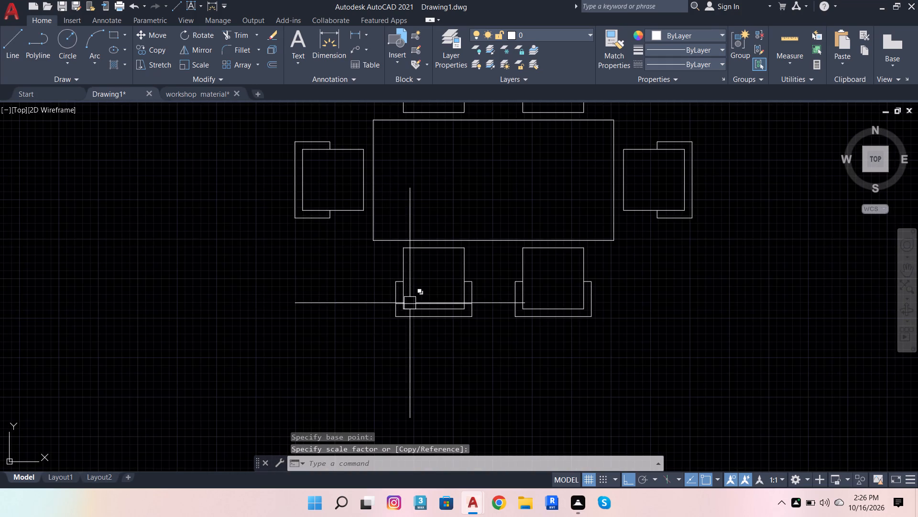
{"action": "left_click", "coordinate": [410, 303]}
{"action": "key", "text": "Delete"}
Add centre-aligned multiline text on the dining tabletop, reading DINING on the first line and 10'-0" X 9'-6" on the second.
{"action": "scroll", "coordinate": [372, 250], "scroll_direction": "down", "scroll_amount": 2}
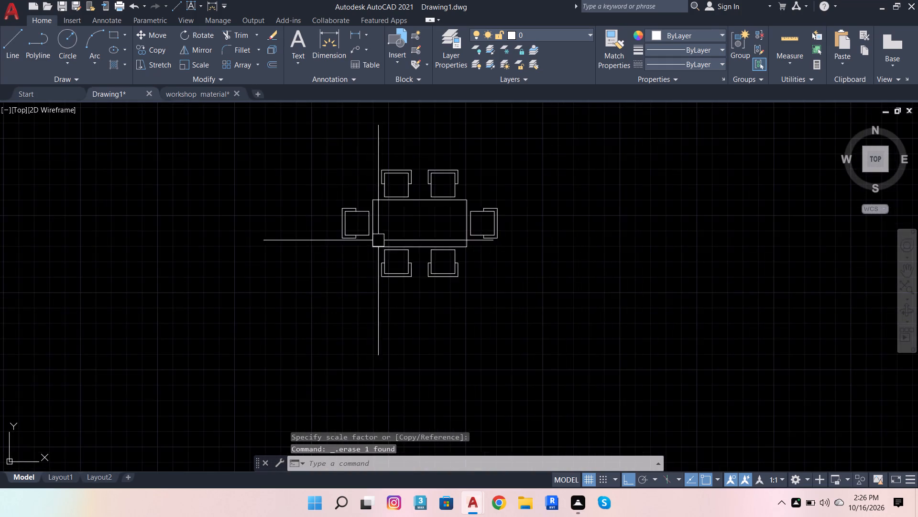
{"action": "scroll", "coordinate": [426, 177], "scroll_direction": "up", "scroll_amount": 3}
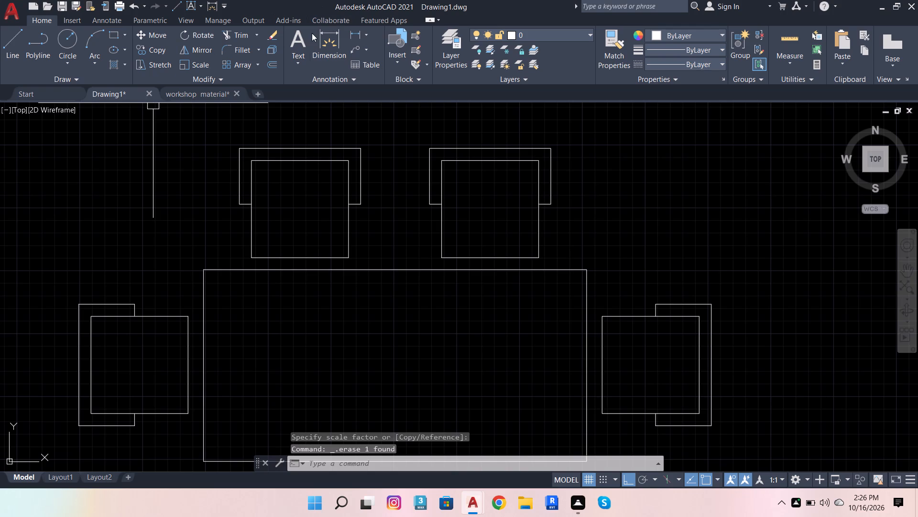
{"action": "left_click", "coordinate": [298, 36]}
{"action": "left_click", "coordinate": [240, 305]}
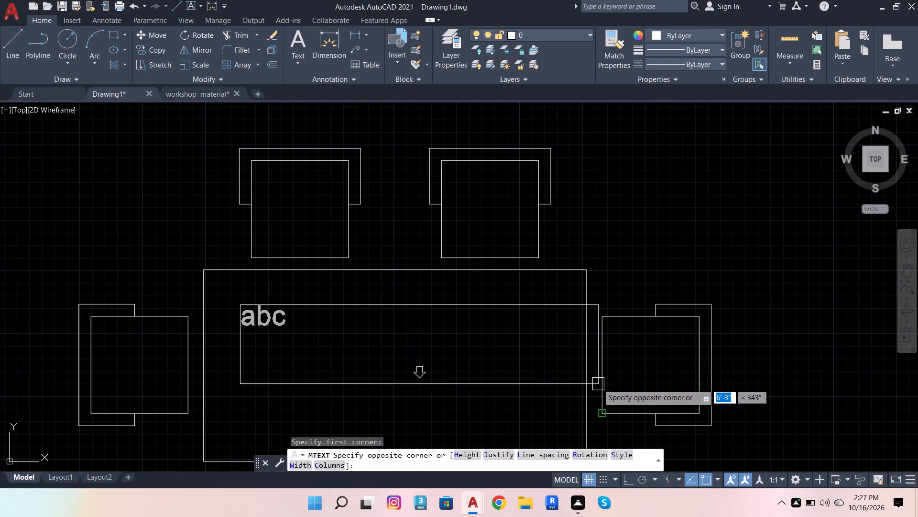
{"action": "scroll", "coordinate": [549, 379], "scroll_direction": "down", "scroll_amount": 2}
{"action": "scroll", "coordinate": [548, 394], "scroll_direction": "up", "scroll_amount": 2}
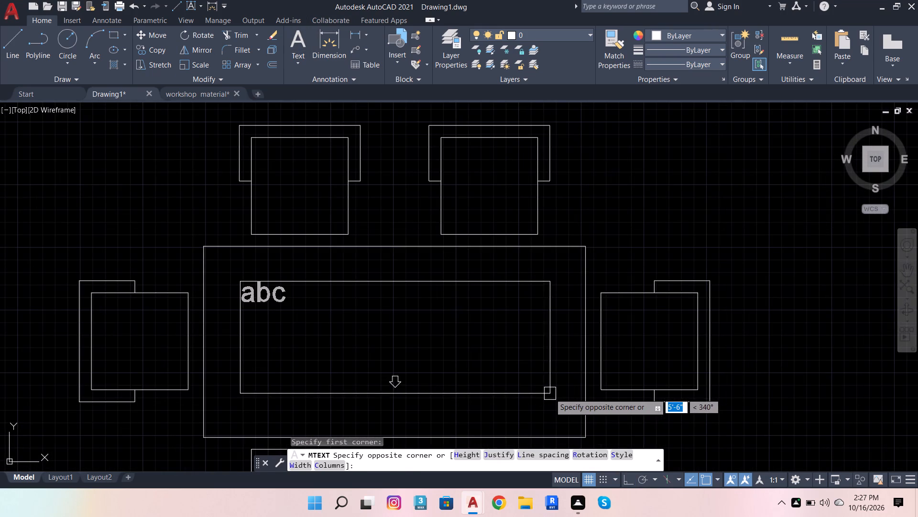
{"action": "left_click", "coordinate": [559, 390]}
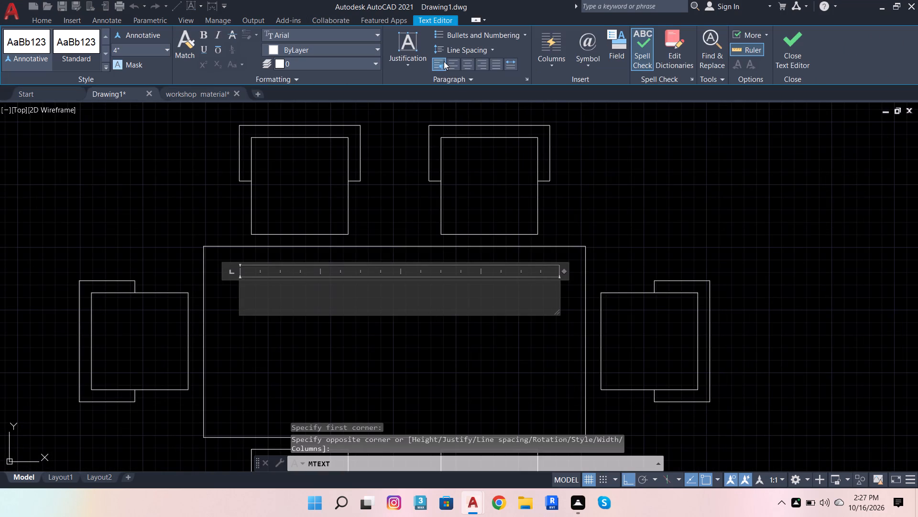
{"action": "left_click", "coordinate": [470, 69]}
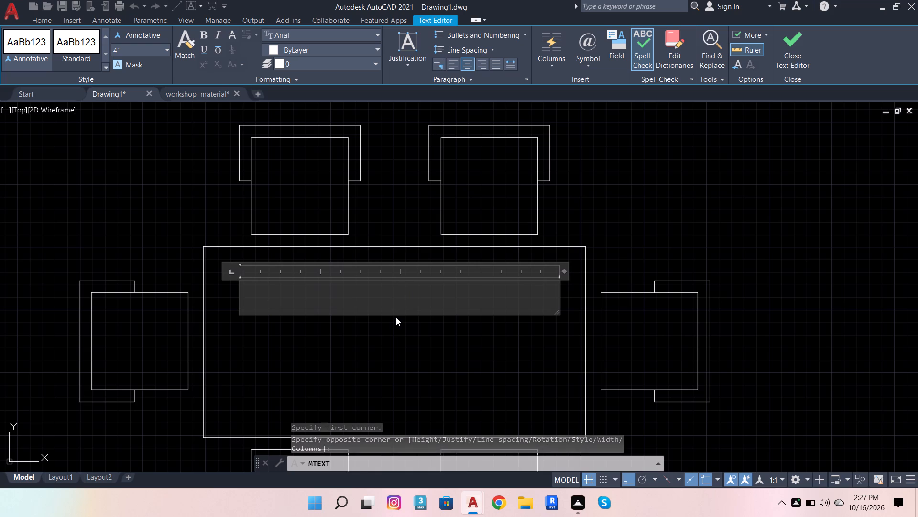
{"action": "left_click", "coordinate": [396, 304]}
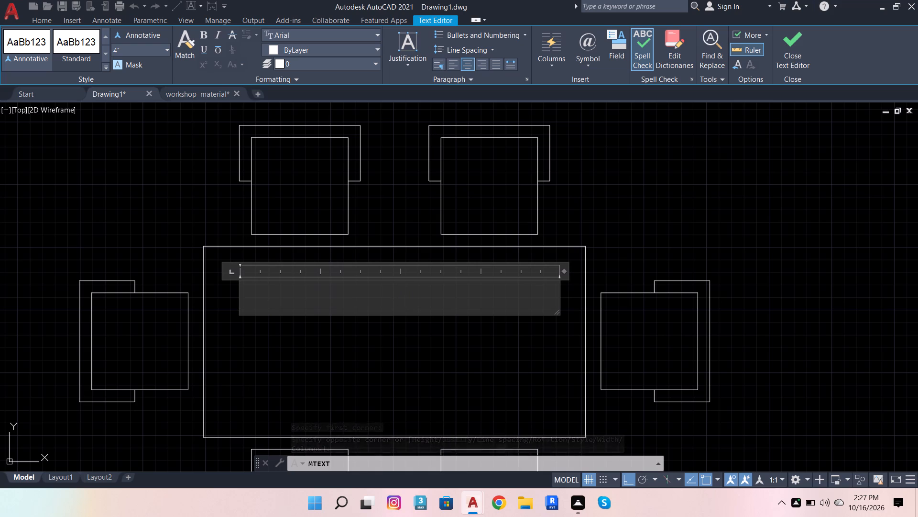
{"action": "type", "text": "DINI"}
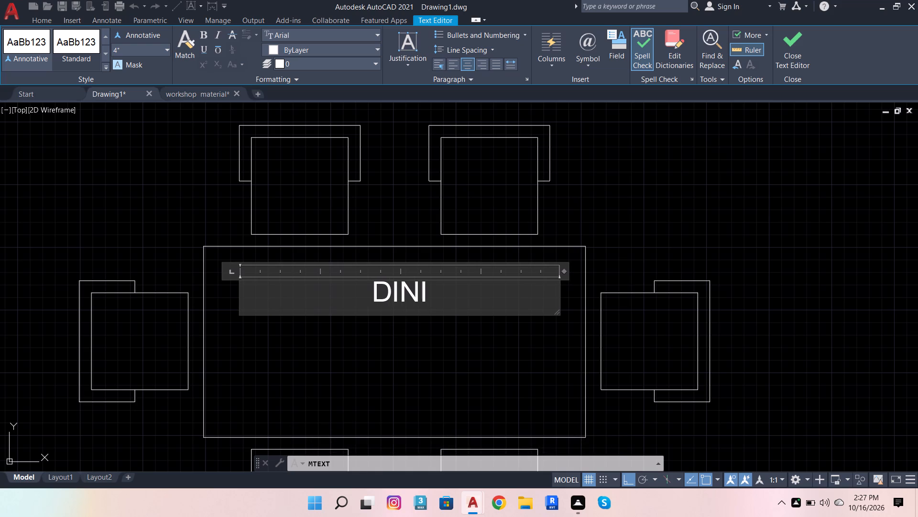
{"action": "type", "text": "NG"}
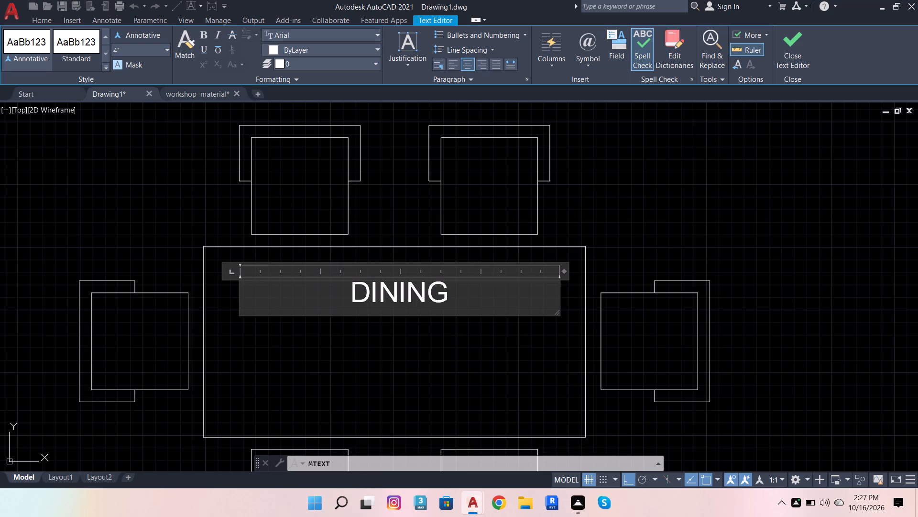
{"action": "key", "text": "Return"}
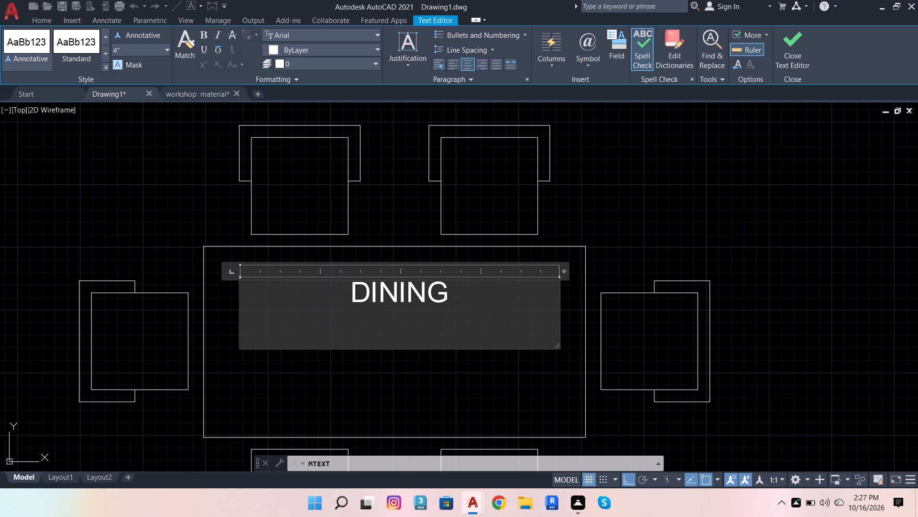
{"action": "type", "text": "10'"}
{"action": "key", "text": "minus"}
{"action": "type", "text": "0\""}
{"action": "key", "text": "space"}
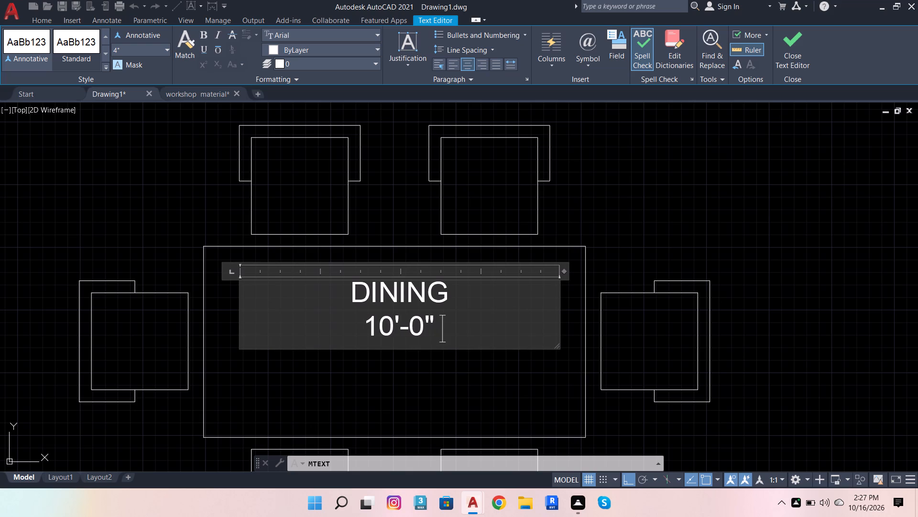
{"action": "type", "text": "X"}
{"action": "key", "text": "space"}
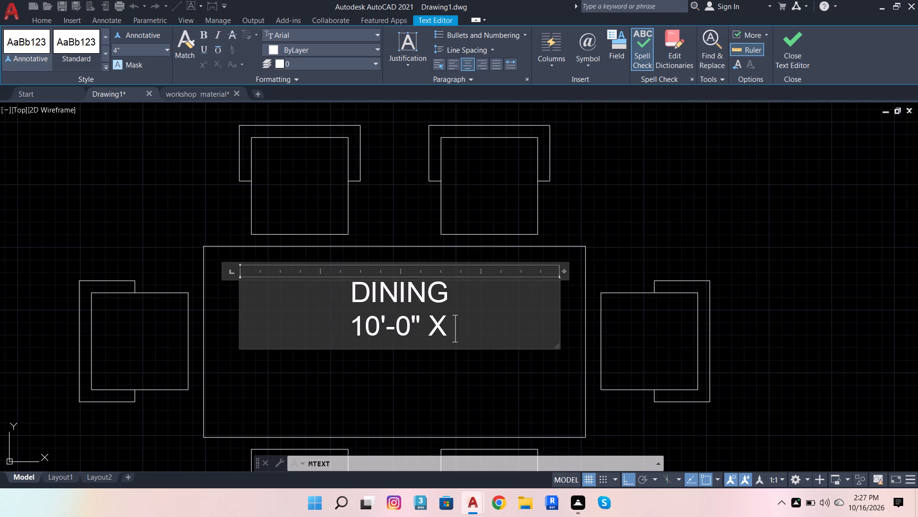
{"action": "type", "text": "9'"}
{"action": "type", "text": "-6\""}
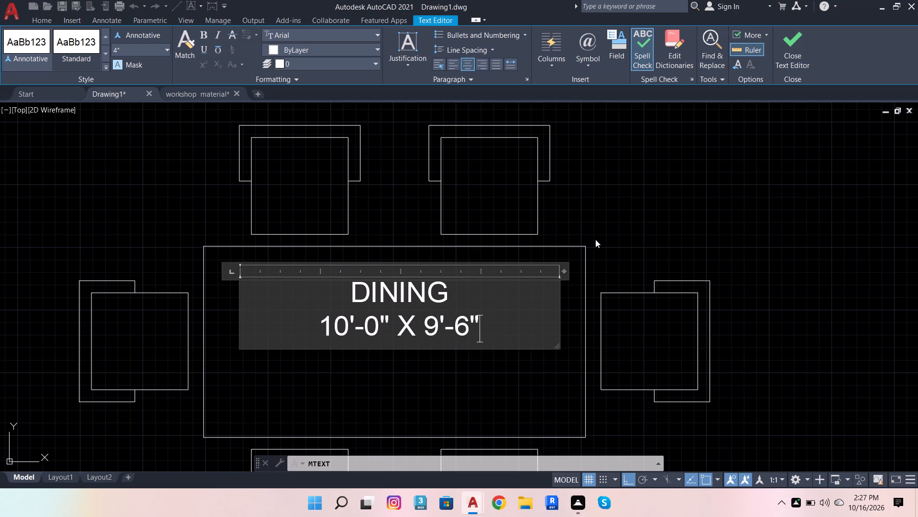
{"action": "left_click", "coordinate": [639, 214]}
With Ortho off, move the dining table set and its label into the floor plan, just below the staircase and above the LIVING label.
{"action": "scroll", "coordinate": [603, 227], "scroll_direction": "down", "scroll_amount": 4}
{"action": "left_click_drag", "start_coordinate": [478, 183], "coordinate": [487, 191]}
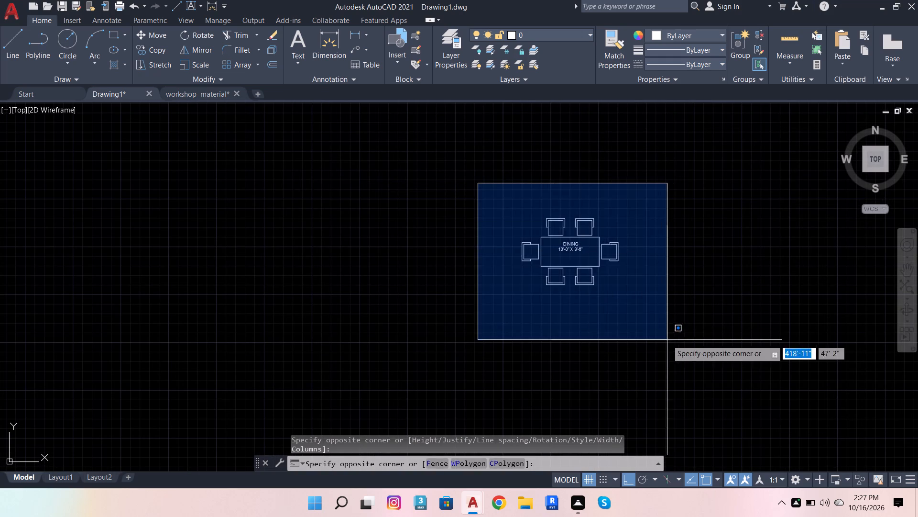
{"action": "left_click", "coordinate": [676, 340]}
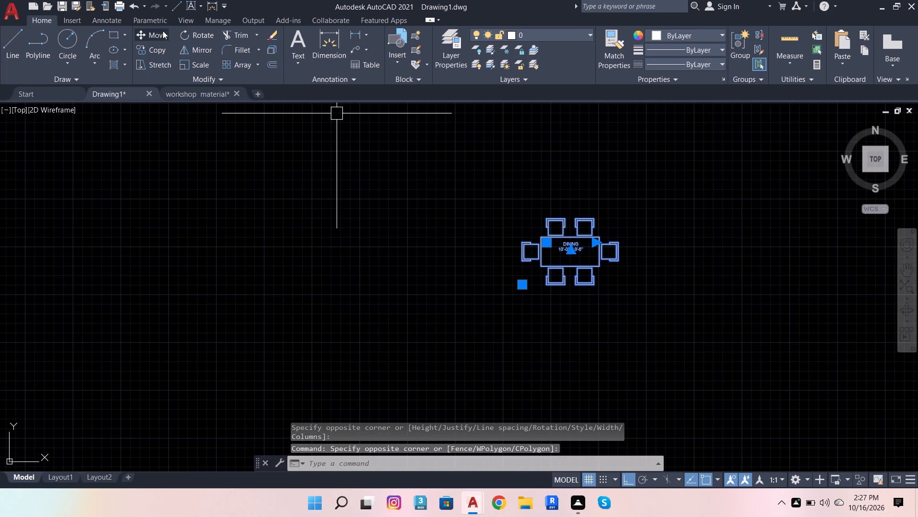
{"action": "left_click", "coordinate": [163, 30]}
{"action": "left_click", "coordinate": [632, 484]}
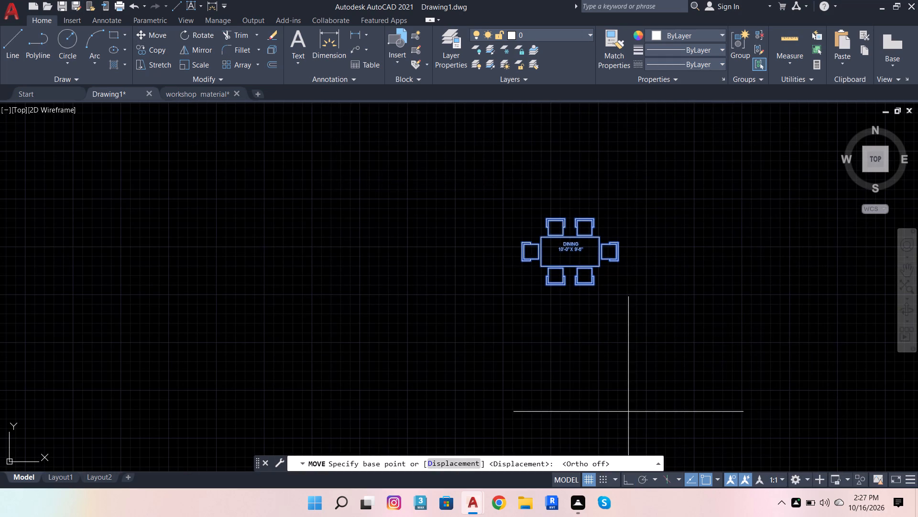
{"action": "left_click", "coordinate": [609, 249]}
{"action": "scroll", "coordinate": [704, 255], "scroll_direction": "down", "scroll_amount": 5}
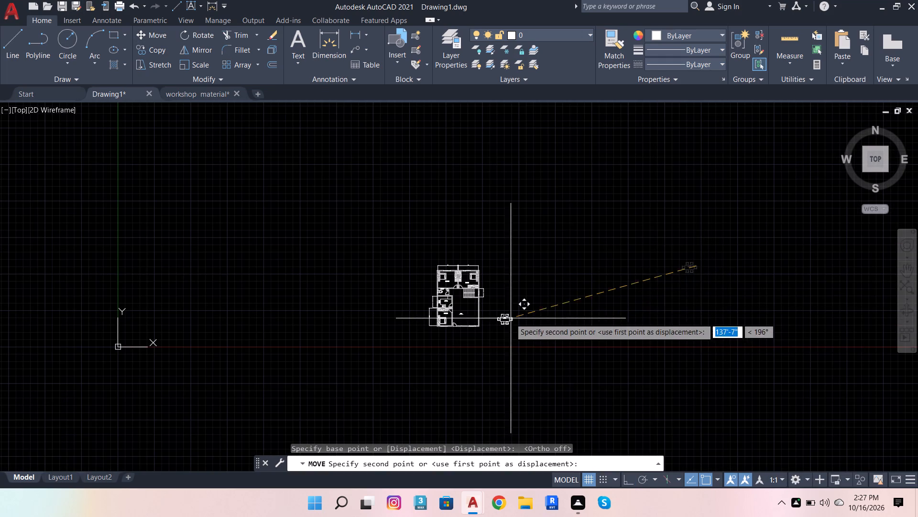
{"action": "scroll", "coordinate": [468, 309], "scroll_direction": "up", "scroll_amount": 5}
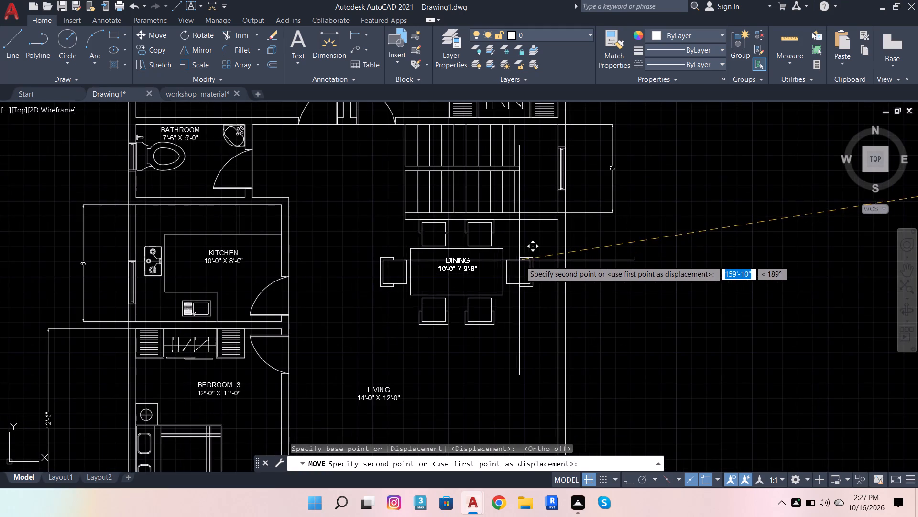
{"action": "left_click", "coordinate": [530, 269]}
{"action": "scroll", "coordinate": [545, 254], "scroll_direction": "down", "scroll_amount": 3}
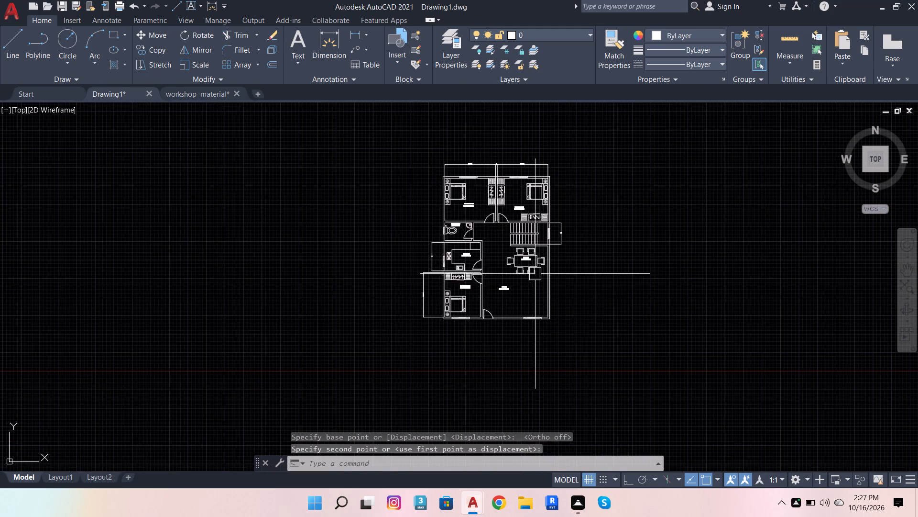
With Ortho on, draw a 1'6" horizontal reference line across one lower chair, starting at the seat's side edge by the armrest.
{"action": "scroll", "coordinate": [535, 274], "scroll_direction": "up", "scroll_amount": 5}
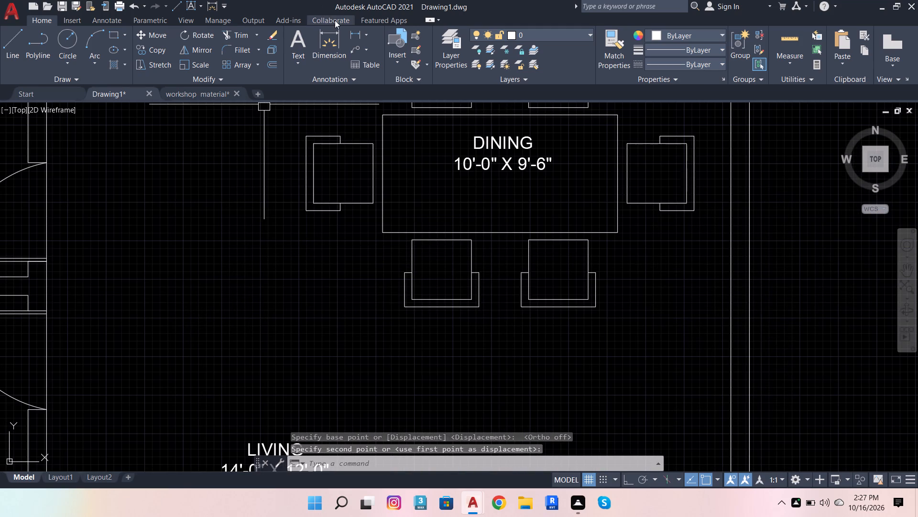
{"action": "left_click", "coordinate": [20, 49]}
{"action": "scroll", "coordinate": [428, 271], "scroll_direction": "up", "scroll_amount": 3}
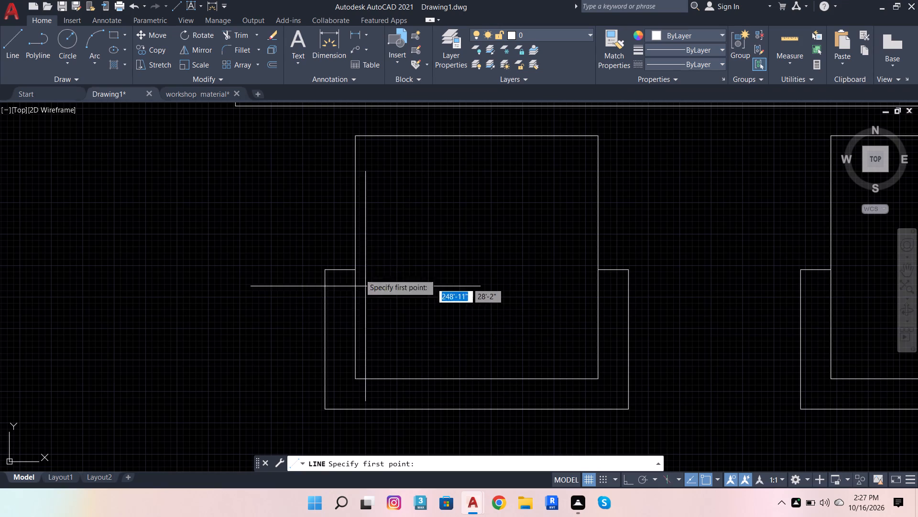
{"action": "left_click", "coordinate": [359, 270]}
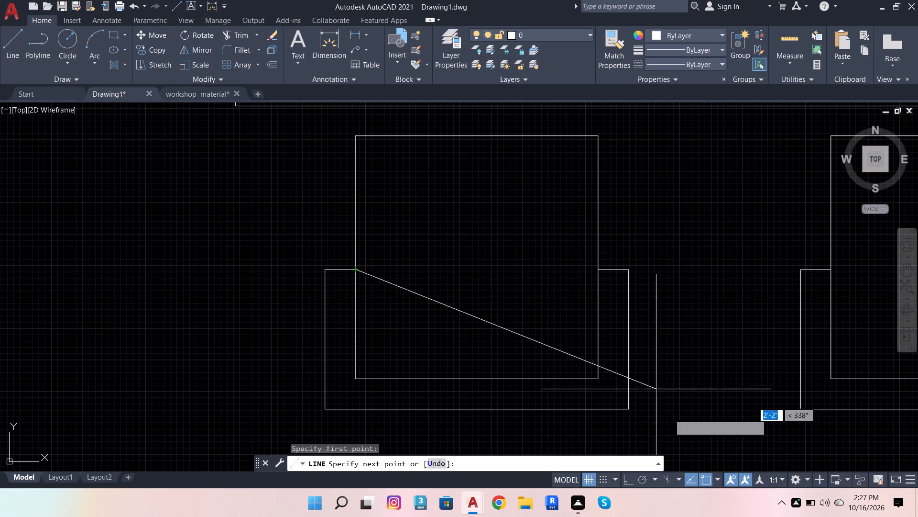
{"action": "left_click", "coordinate": [626, 482]}
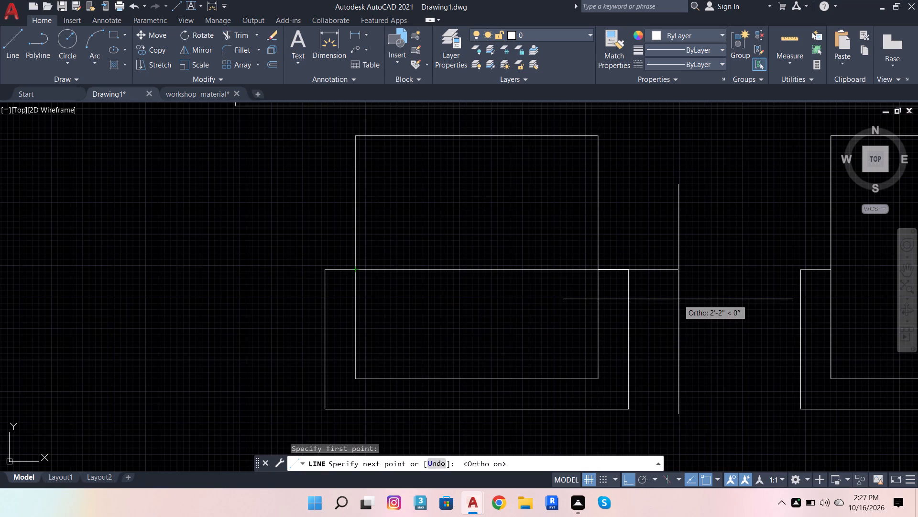
{"action": "type", "text": "1'6"}
{"action": "key", "text": "Return"}
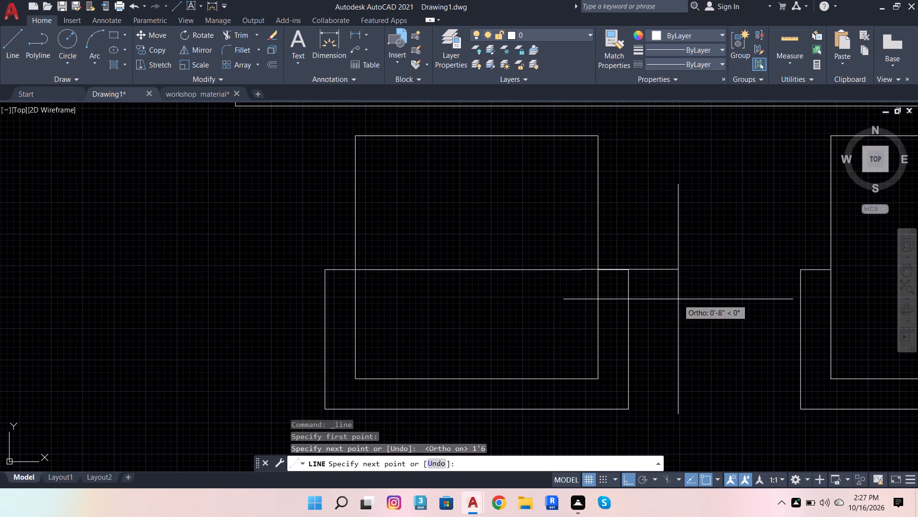
{"action": "key", "text": "space"}
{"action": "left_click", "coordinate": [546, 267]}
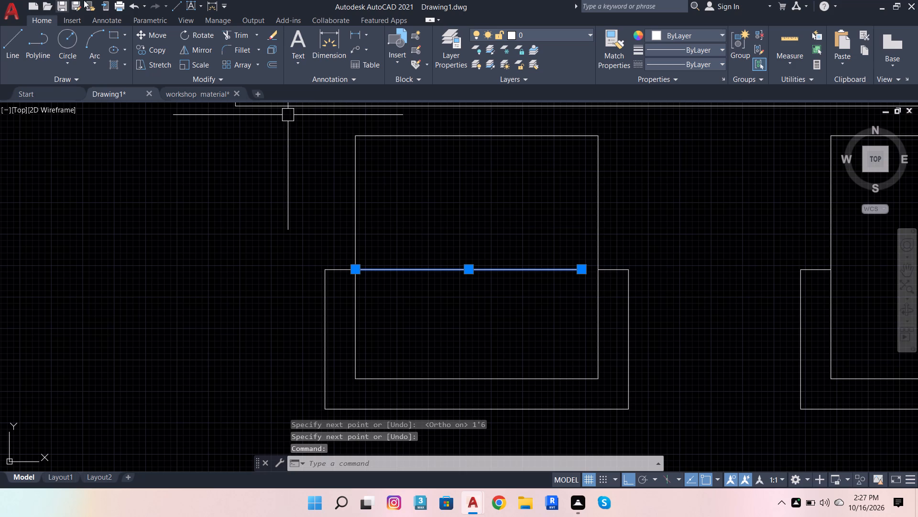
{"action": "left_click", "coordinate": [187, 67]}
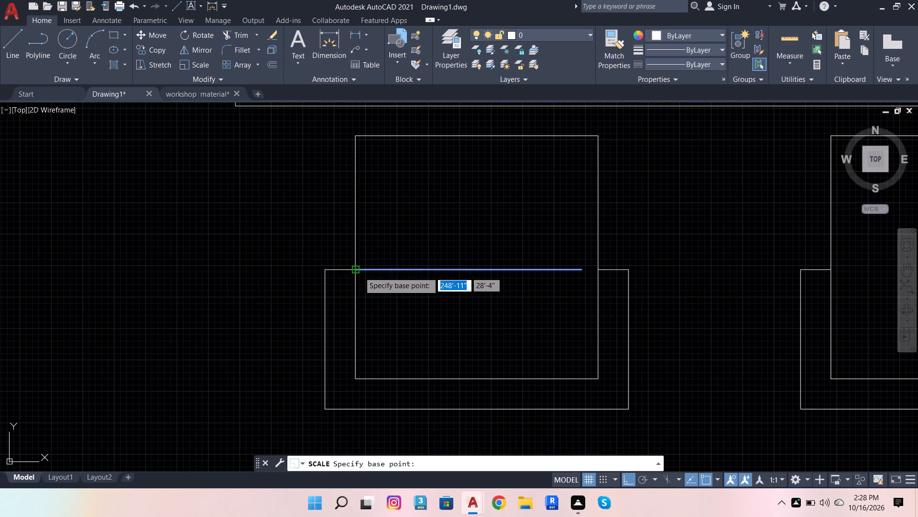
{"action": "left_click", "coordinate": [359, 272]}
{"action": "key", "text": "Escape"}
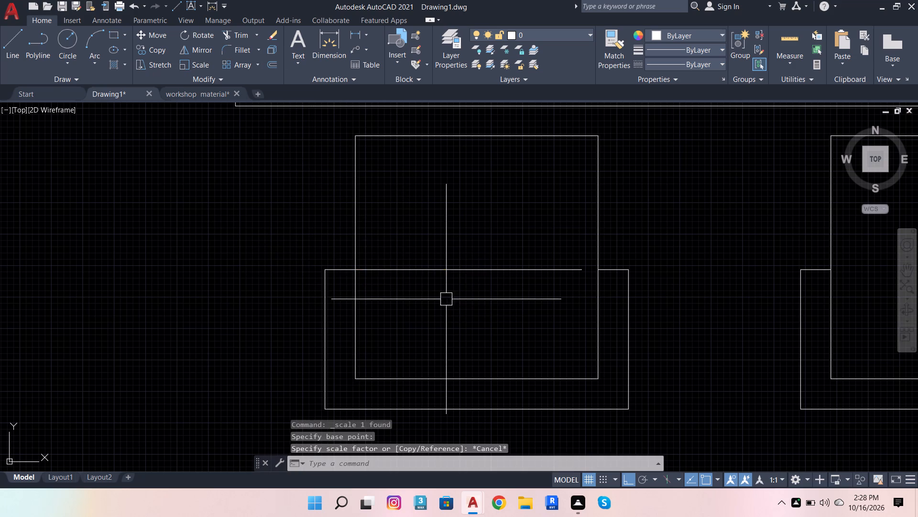
Scale the dining table set down slightly about the reference line's starting end, bringing the chair seat's width closer to 1'6".
{"action": "left_click", "coordinate": [350, 202]}
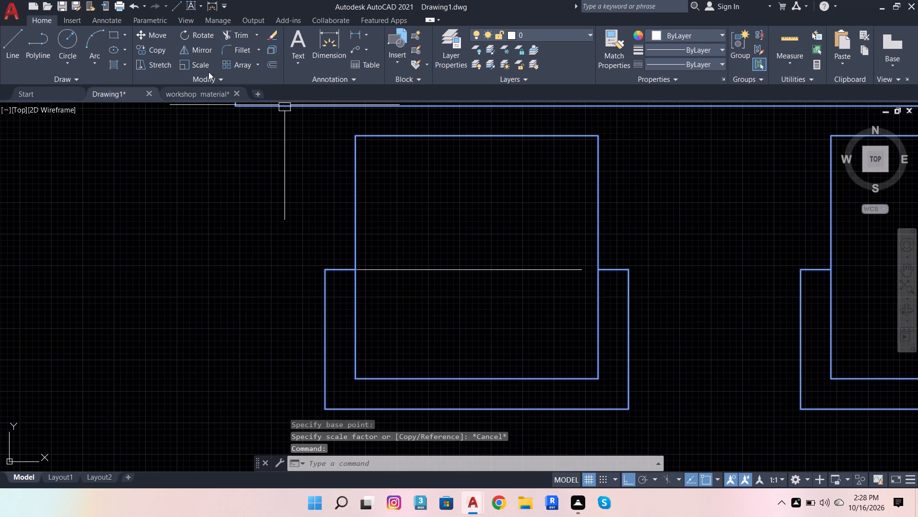
{"action": "left_click", "coordinate": [204, 67]}
{"action": "left_click", "coordinate": [354, 269]}
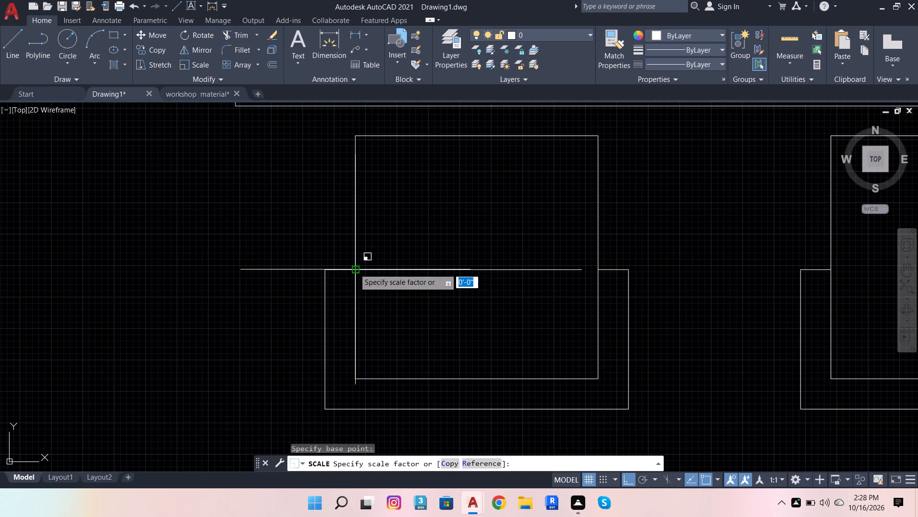
{"action": "scroll", "coordinate": [650, 329], "scroll_direction": "down", "scroll_amount": 2}
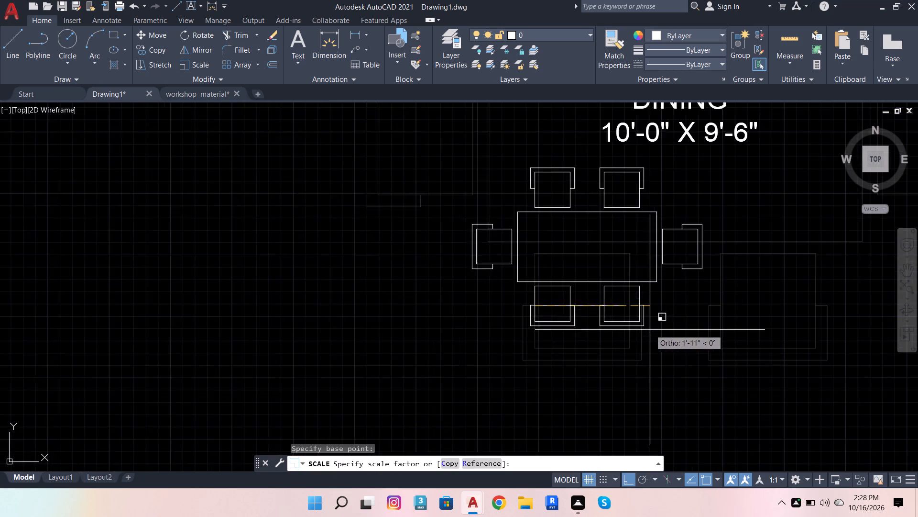
{"action": "scroll", "coordinate": [650, 330], "scroll_direction": "down", "scroll_amount": 1}
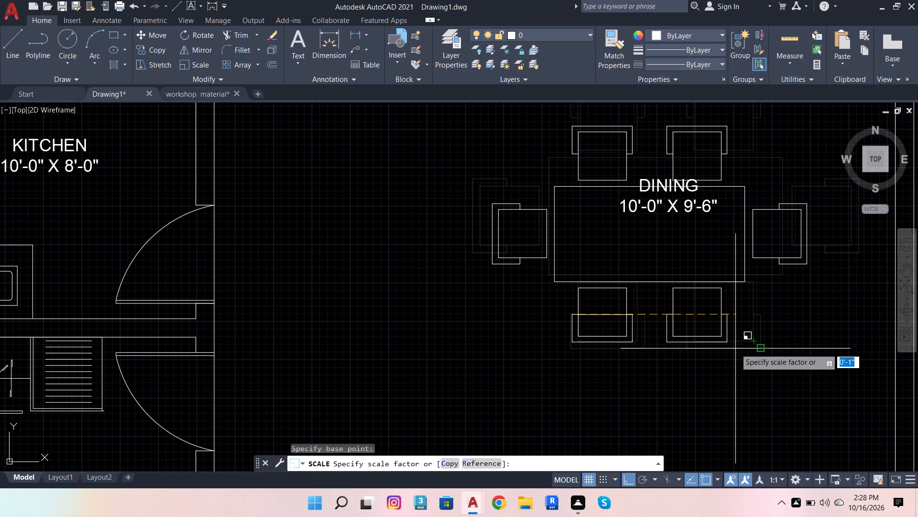
{"action": "scroll", "coordinate": [735, 348], "scroll_direction": "up", "scroll_amount": 3}
{"action": "left_click", "coordinate": [735, 348]}
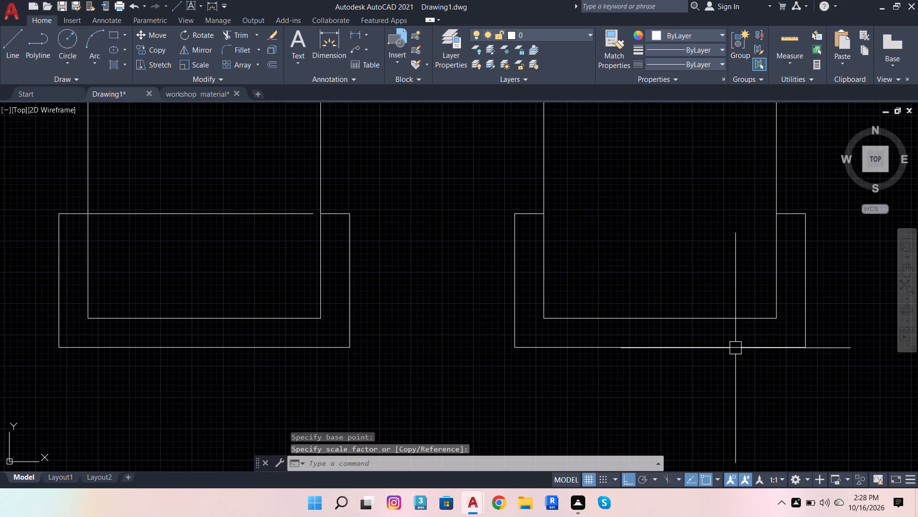
Scale the dining table set down further about the reference line's starting end, bringing the chair's far outer edge to the line's other end.
{"action": "left_click", "coordinate": [313, 285]}
{"action": "left_click_drag", "start_coordinate": [424, 302], "coordinate": [416, 326]}
{"action": "left_click", "coordinate": [426, 342]}
{"action": "left_click", "coordinate": [310, 258]}
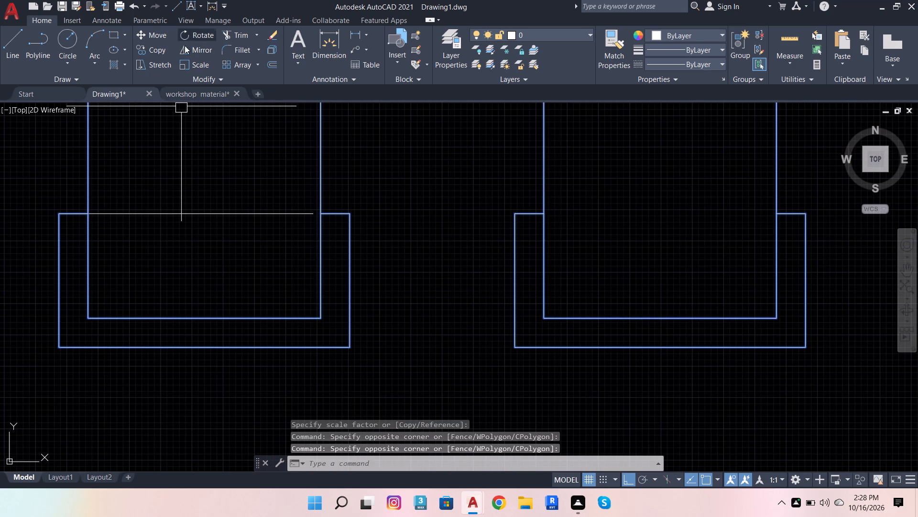
{"action": "left_click", "coordinate": [187, 63]}
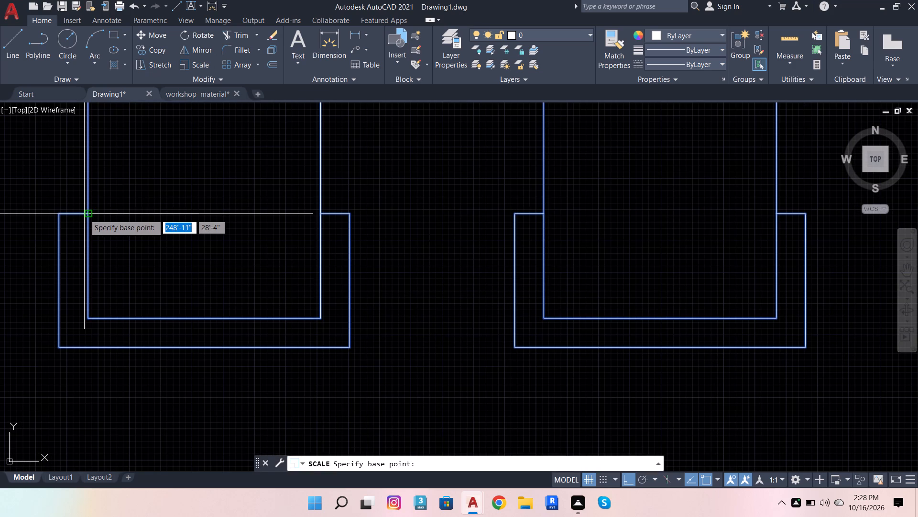
{"action": "left_click", "coordinate": [89, 218]}
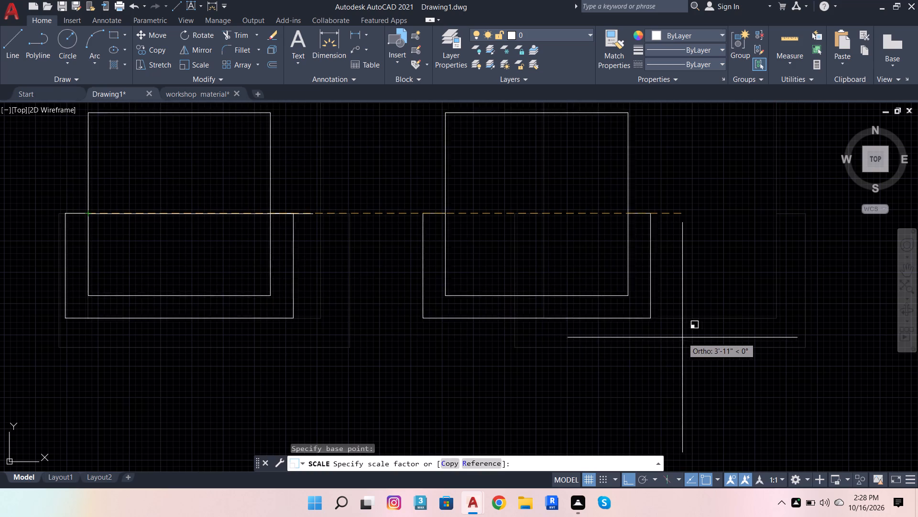
{"action": "left_click", "coordinate": [739, 328]}
Erase the horizontal reference line drawn across the lower chair.
{"action": "left_click", "coordinate": [221, 219]}
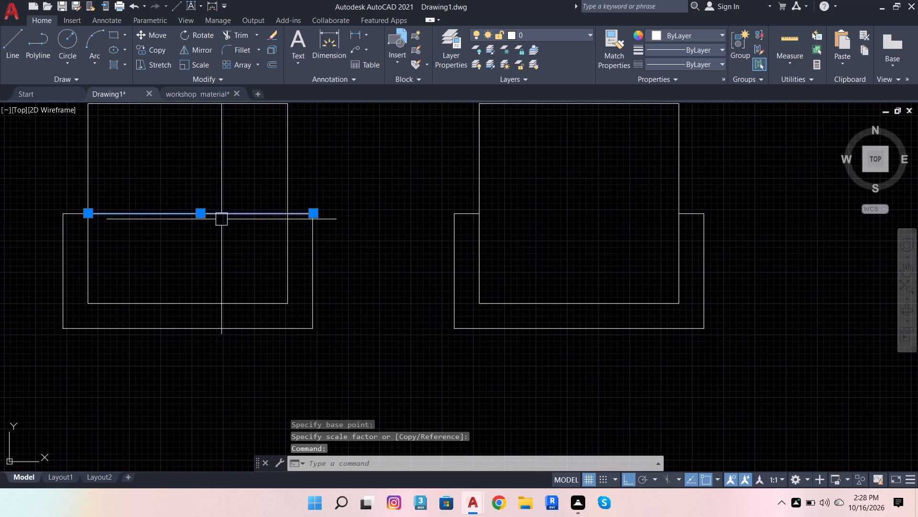
{"action": "key", "text": "shift+Delete"}
With Ortho off, move the dining table set about 1'3" diagonally so the DINING label sits centred on the tabletop.
{"action": "scroll", "coordinate": [236, 212], "scroll_direction": "down", "scroll_amount": 6}
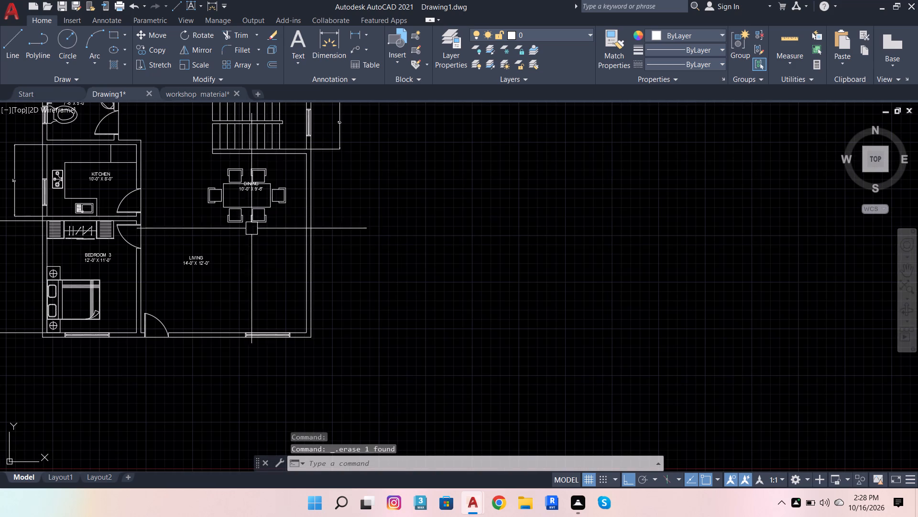
{"action": "left_click", "coordinate": [245, 216]}
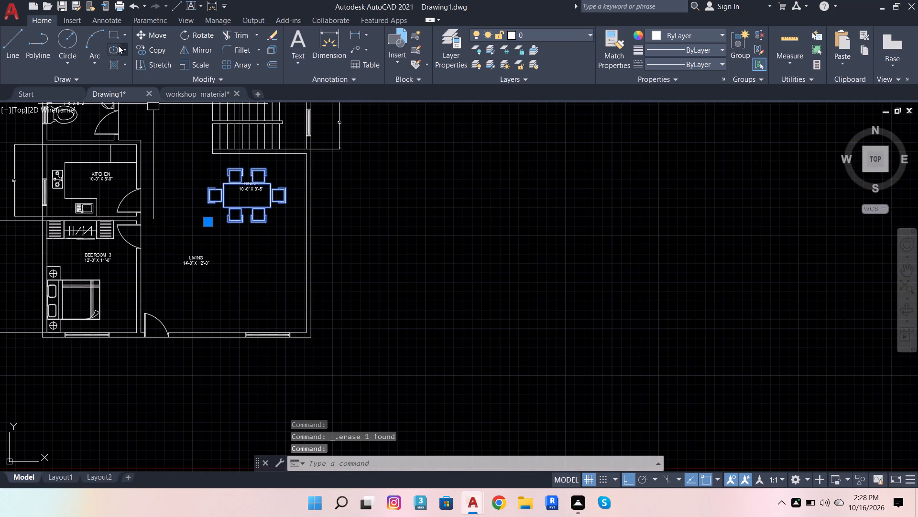
{"action": "left_click", "coordinate": [143, 37]}
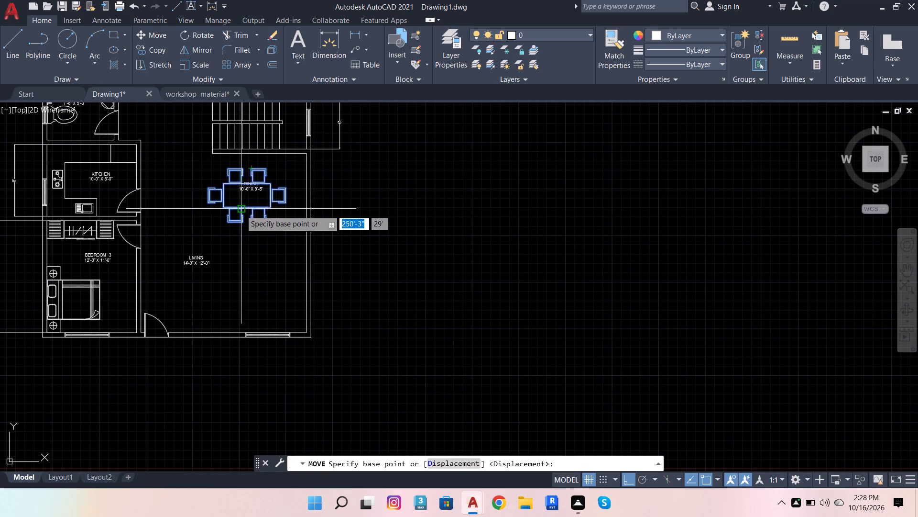
{"action": "left_click", "coordinate": [240, 212]}
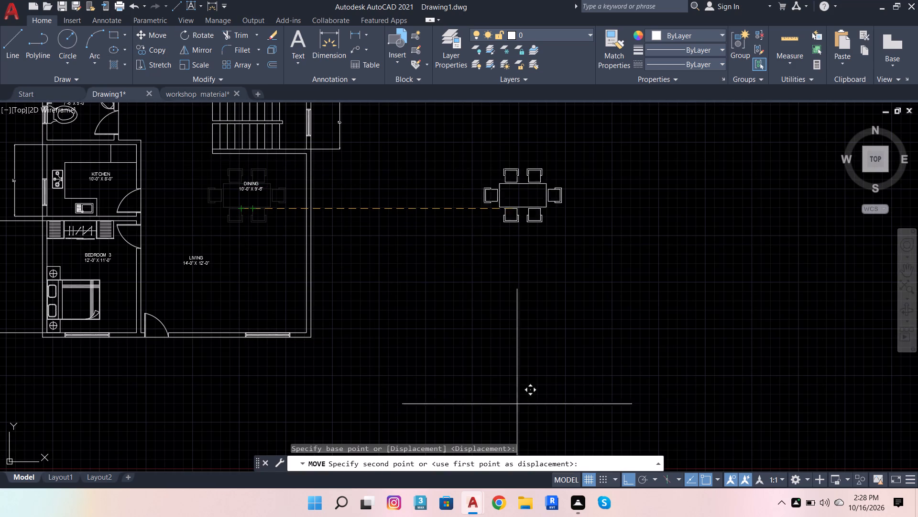
{"action": "left_click", "coordinate": [634, 478]}
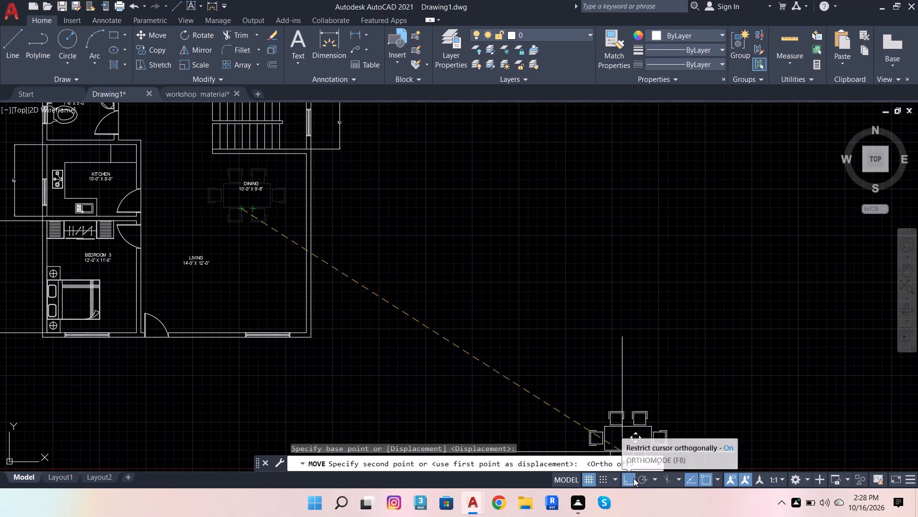
{"action": "scroll", "coordinate": [190, 201], "scroll_direction": "up", "scroll_amount": 2}
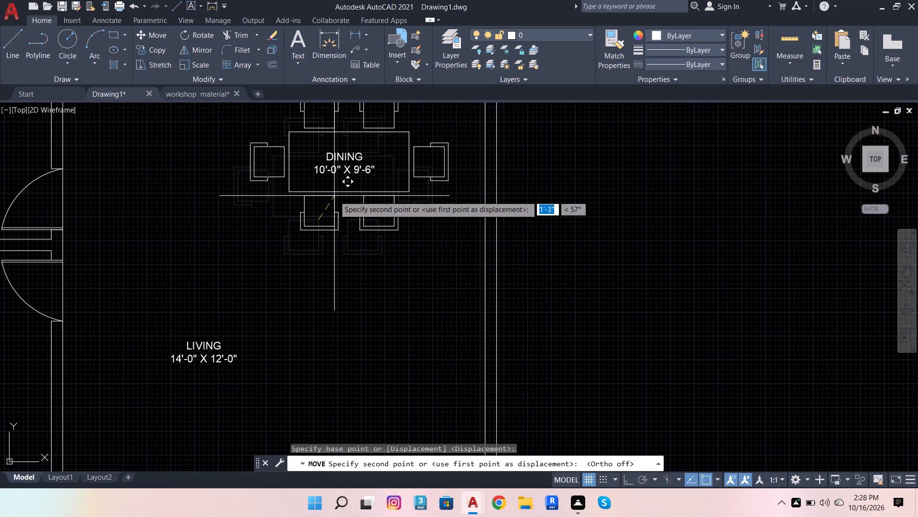
{"action": "left_click", "coordinate": [334, 196]}
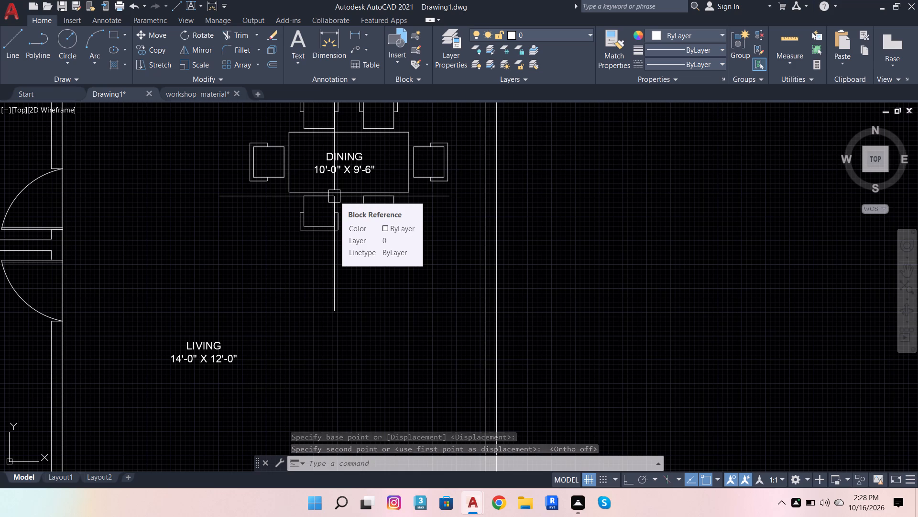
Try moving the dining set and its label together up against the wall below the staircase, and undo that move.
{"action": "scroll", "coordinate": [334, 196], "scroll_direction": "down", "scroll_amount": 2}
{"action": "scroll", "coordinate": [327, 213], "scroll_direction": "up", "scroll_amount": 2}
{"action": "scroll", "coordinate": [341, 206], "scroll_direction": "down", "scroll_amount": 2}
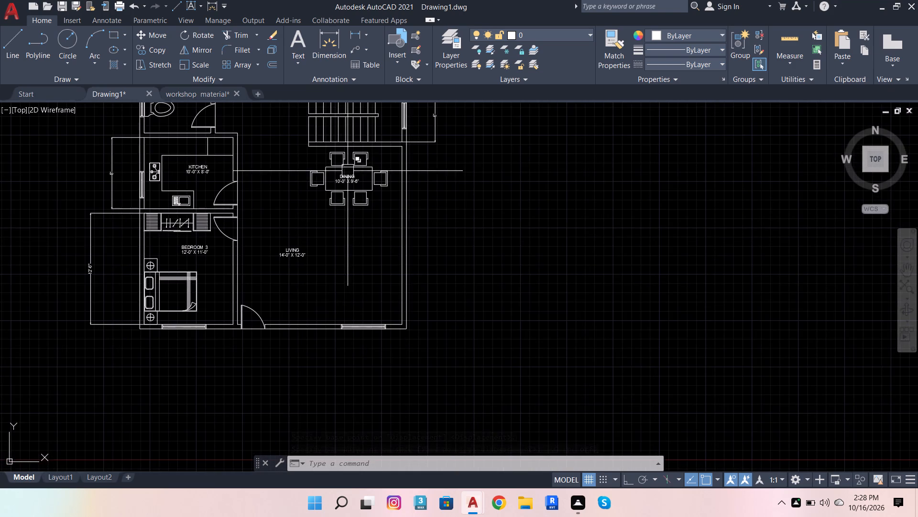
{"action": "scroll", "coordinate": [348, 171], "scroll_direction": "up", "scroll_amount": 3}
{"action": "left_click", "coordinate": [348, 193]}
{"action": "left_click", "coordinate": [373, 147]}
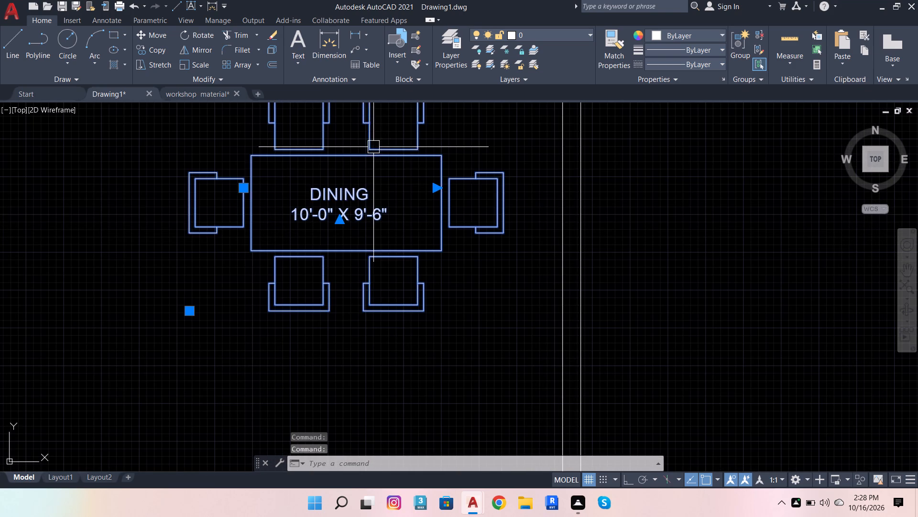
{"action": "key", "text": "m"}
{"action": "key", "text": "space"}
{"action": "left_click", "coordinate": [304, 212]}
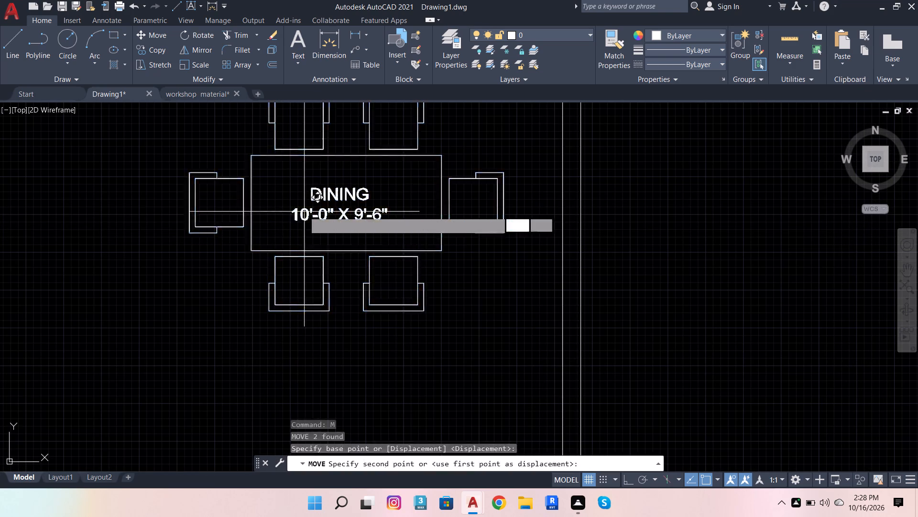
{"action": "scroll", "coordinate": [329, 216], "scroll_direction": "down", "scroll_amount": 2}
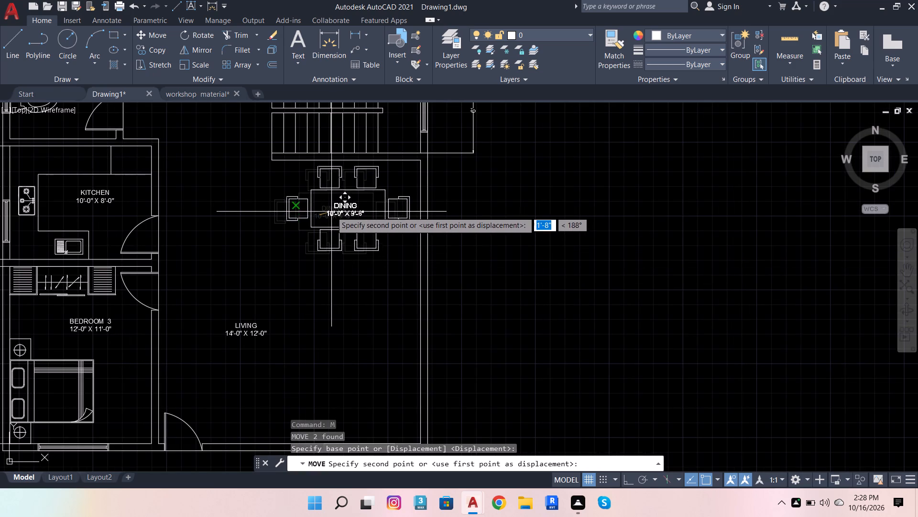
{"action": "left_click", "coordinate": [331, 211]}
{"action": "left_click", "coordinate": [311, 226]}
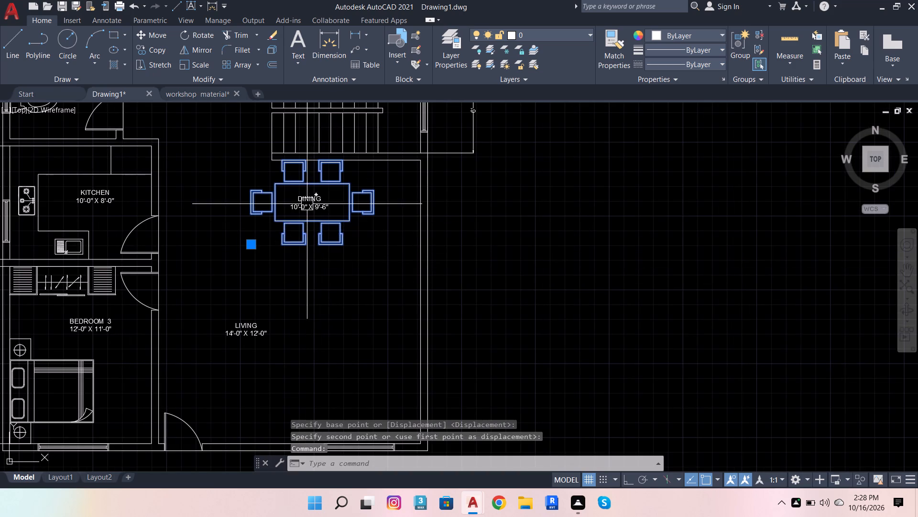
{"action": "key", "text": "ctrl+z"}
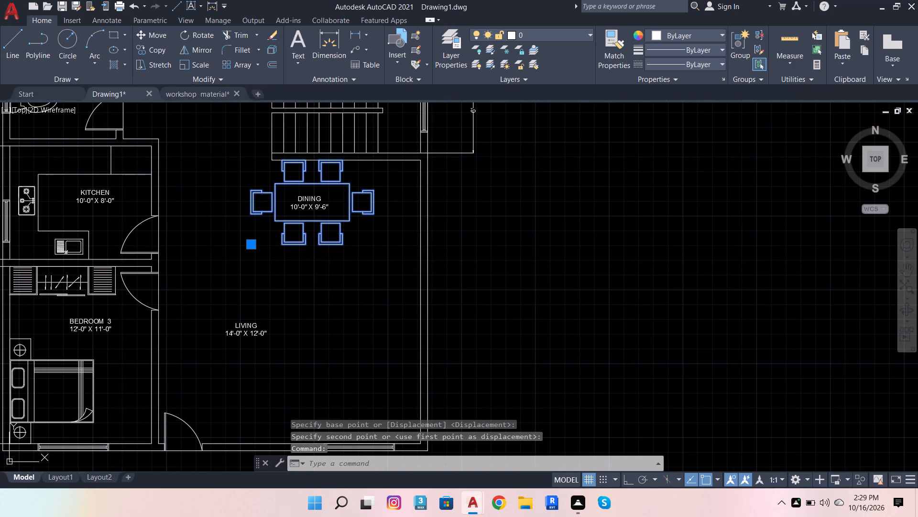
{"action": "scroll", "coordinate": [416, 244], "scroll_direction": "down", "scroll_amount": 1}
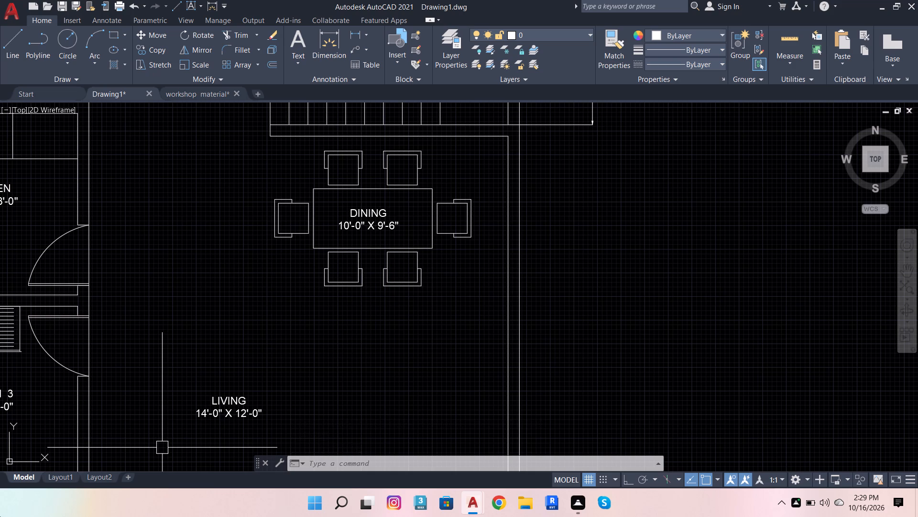
Close the workshop material drawing.
{"action": "left_click", "coordinate": [237, 90]}
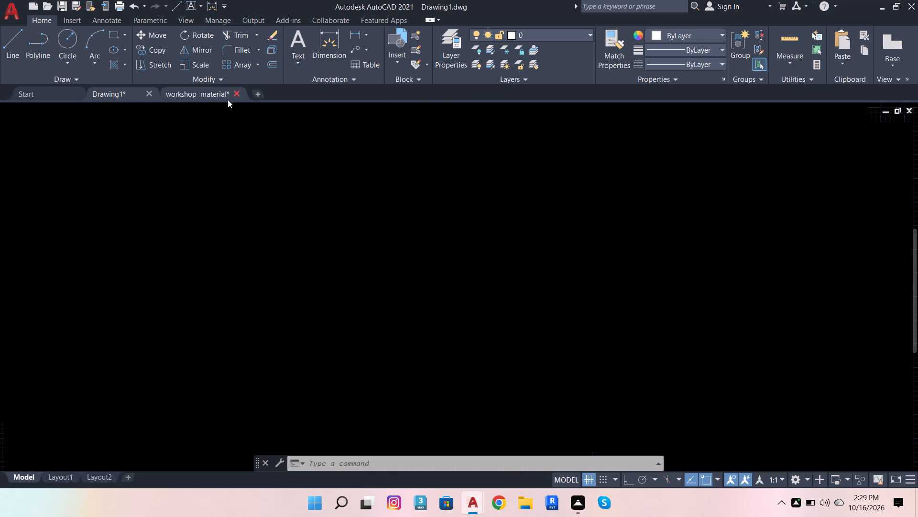
{"action": "left_click", "coordinate": [419, 278]}
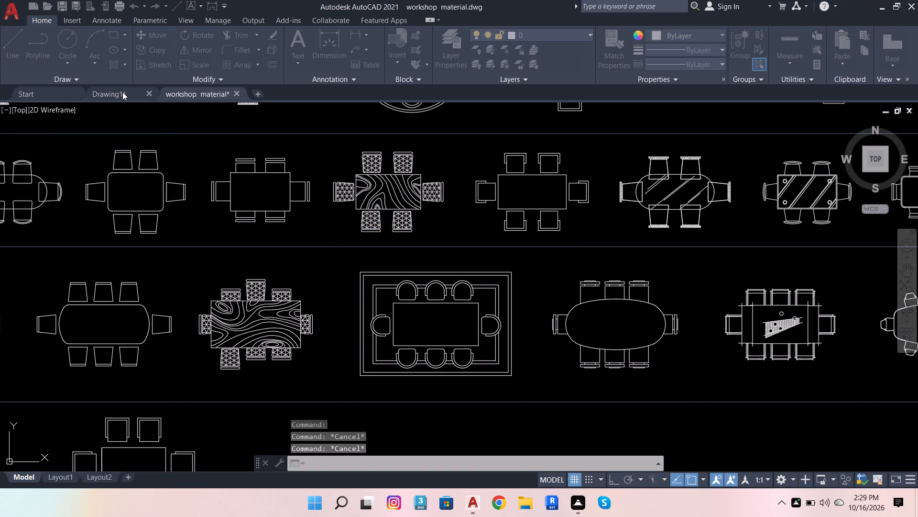
Open the recent drawing Furniture 2013 04 24, ignoring the missing SHX files and unresolved reference files.
{"action": "left_click", "coordinate": [40, 89]}
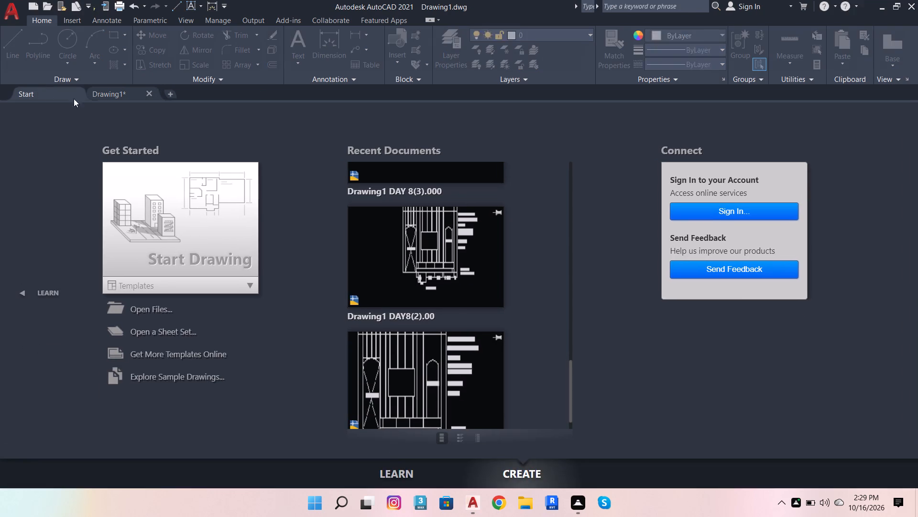
{"action": "scroll", "coordinate": [416, 222], "scroll_direction": "up", "scroll_amount": 17}
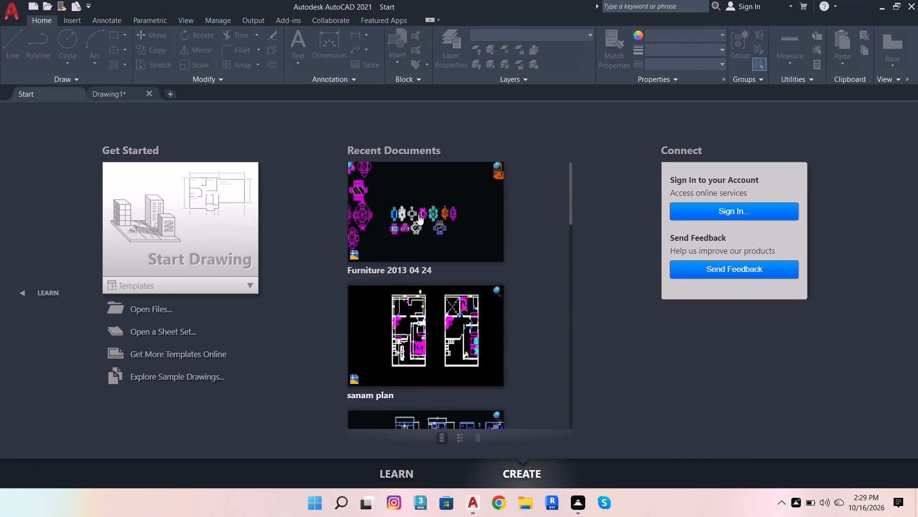
{"action": "scroll", "coordinate": [420, 214], "scroll_direction": "up", "scroll_amount": 4}
{"action": "double_click", "coordinate": [420, 214]}
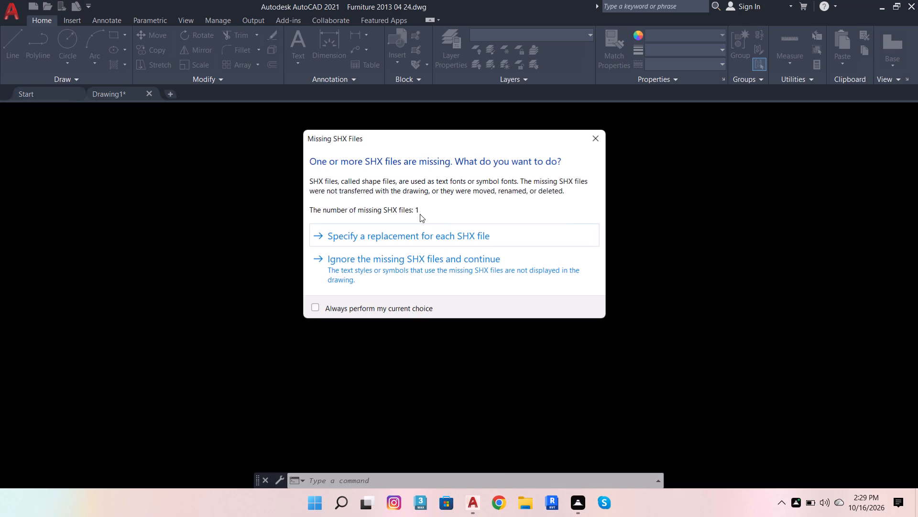
{"action": "left_click", "coordinate": [448, 258]}
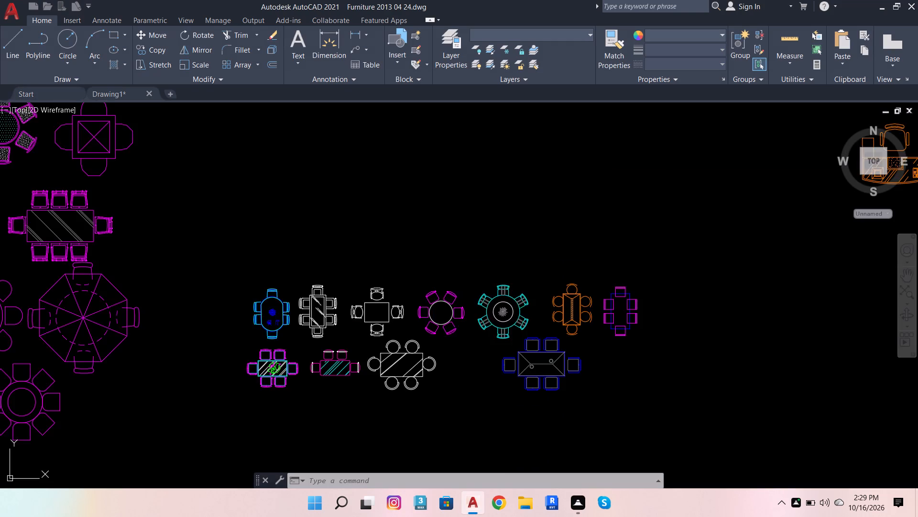
{"action": "scroll", "coordinate": [445, 301], "scroll_direction": "down", "scroll_amount": 3}
{"action": "left_click", "coordinate": [456, 266]}
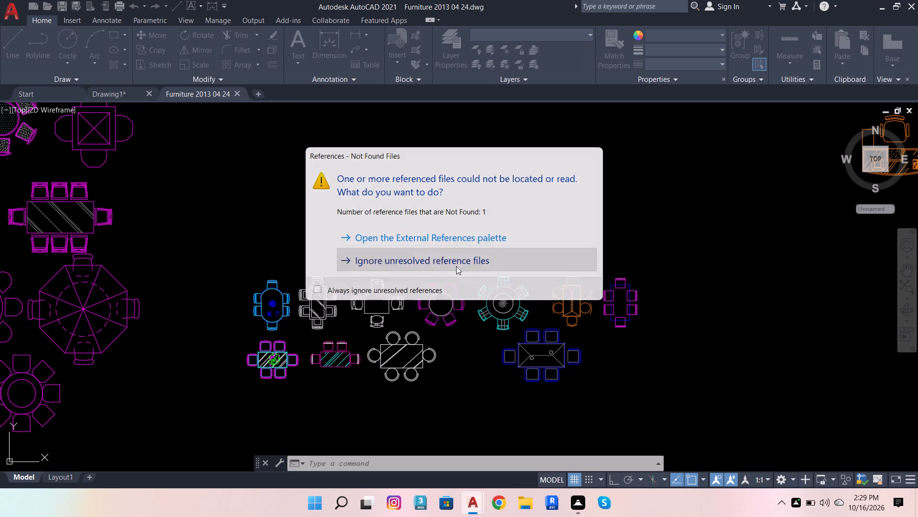
Find and copy the magenta sofa set with a three-seat sofa, two armchairs, a rectangular centre table and two square lamp tables.
{"action": "scroll", "coordinate": [470, 338], "scroll_direction": "down", "scroll_amount": 5}
{"action": "scroll", "coordinate": [468, 293], "scroll_direction": "down", "scroll_amount": 1}
{"action": "scroll", "coordinate": [442, 297], "scroll_direction": "up", "scroll_amount": 3}
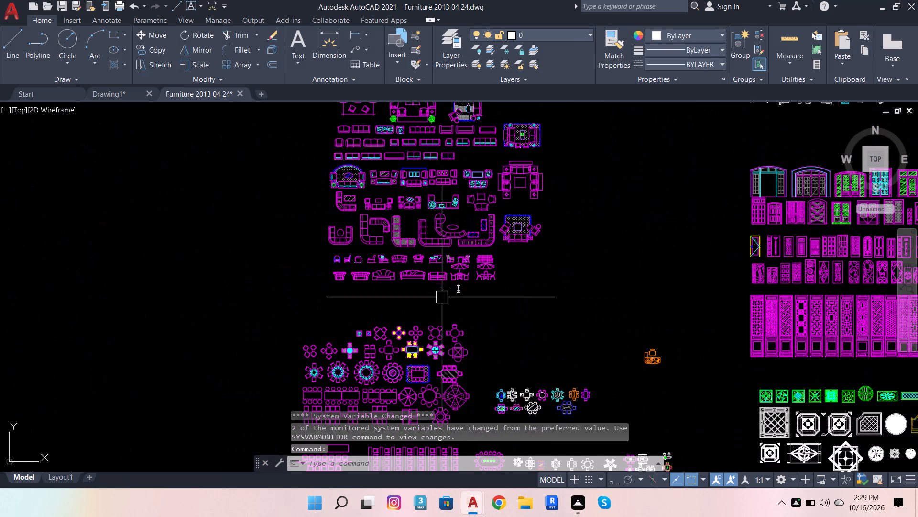
{"action": "scroll", "coordinate": [444, 150], "scroll_direction": "up", "scroll_amount": 3}
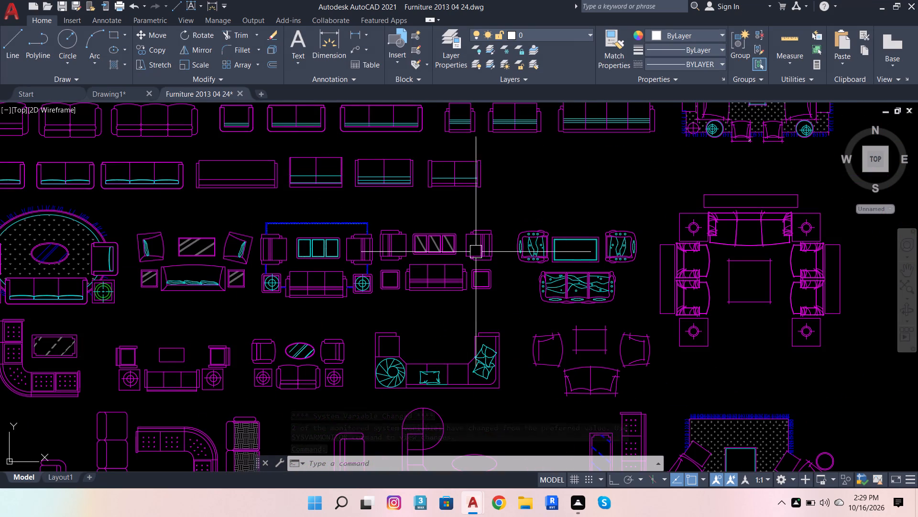
{"action": "scroll", "coordinate": [448, 297], "scroll_direction": "up", "scroll_amount": 2}
{"action": "scroll", "coordinate": [448, 297], "scroll_direction": "down", "scroll_amount": 2}
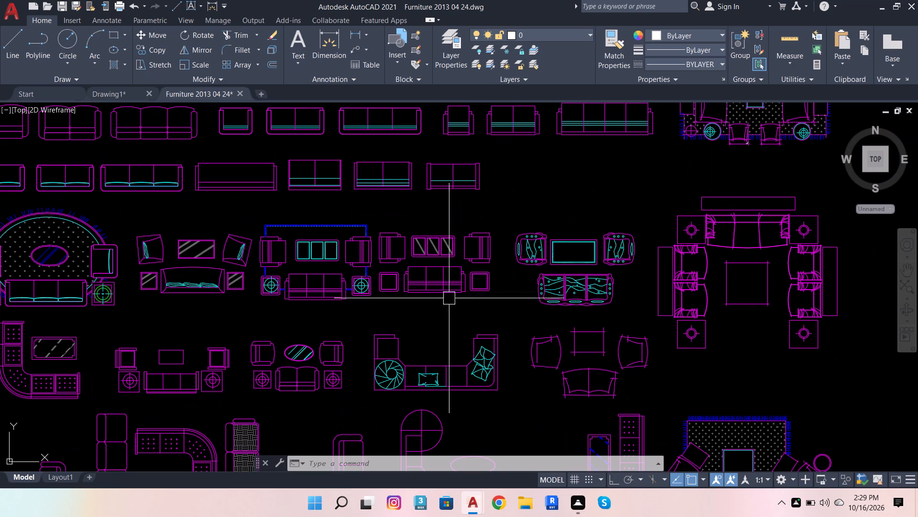
{"action": "scroll", "coordinate": [672, 290], "scroll_direction": "up", "scroll_amount": 1}
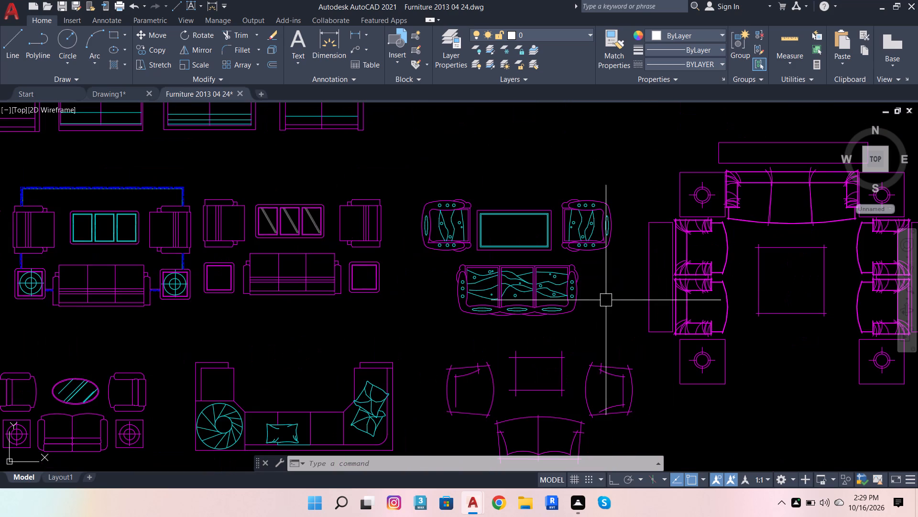
{"action": "scroll", "coordinate": [507, 296], "scroll_direction": "down", "scroll_amount": 2}
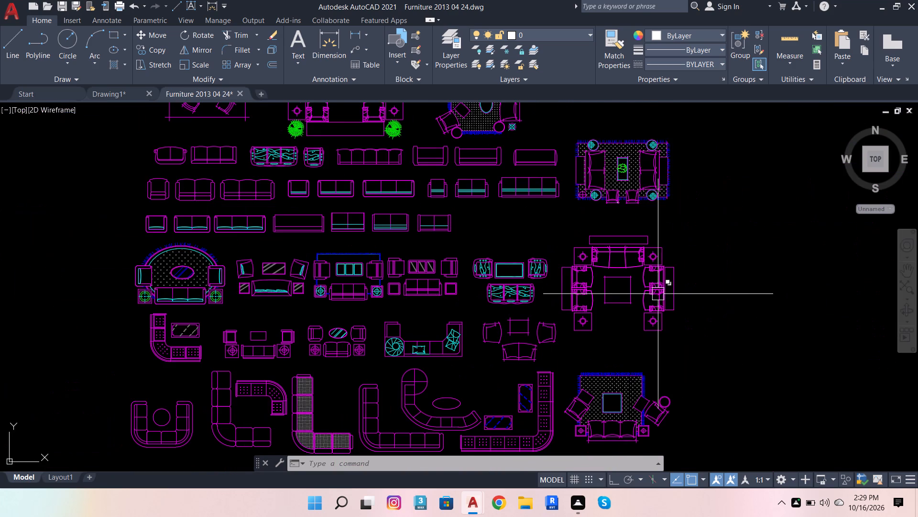
{"action": "scroll", "coordinate": [658, 294], "scroll_direction": "up", "scroll_amount": 1}
{"action": "scroll", "coordinate": [656, 293], "scroll_direction": "down", "scroll_amount": 2}
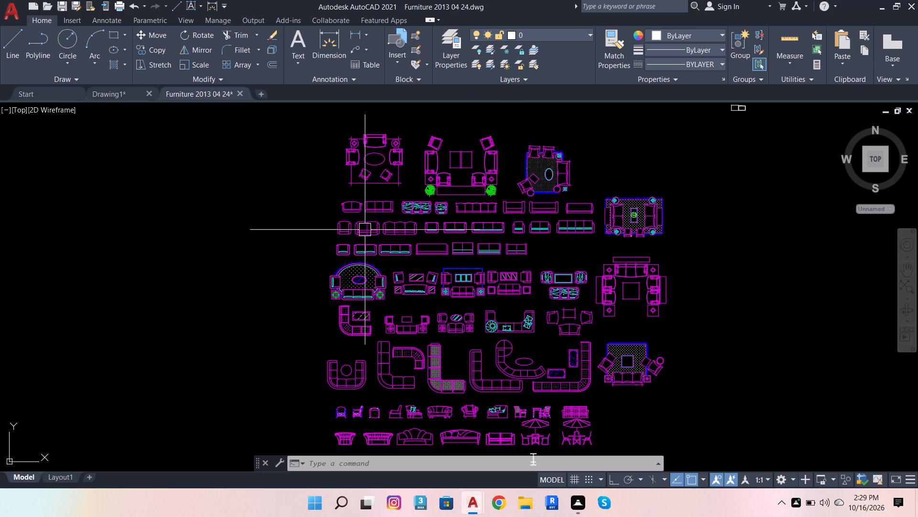
{"action": "scroll", "coordinate": [375, 291], "scroll_direction": "down", "scroll_amount": 1}
{"action": "scroll", "coordinate": [358, 355], "scroll_direction": "up", "scroll_amount": 1}
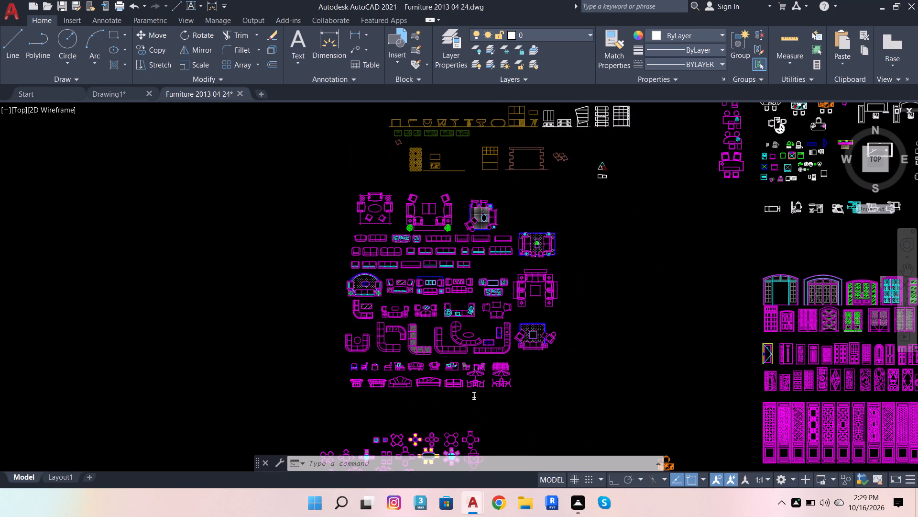
{"action": "scroll", "coordinate": [358, 355], "scroll_direction": "up", "scroll_amount": 1}
{"action": "left_click", "coordinate": [437, 239]}
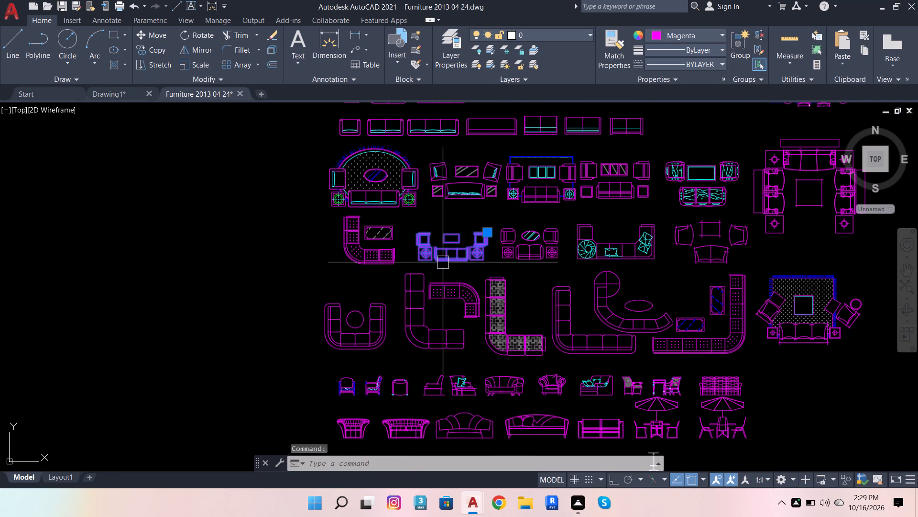
{"action": "scroll", "coordinate": [443, 262], "scroll_direction": "up", "scroll_amount": 3}
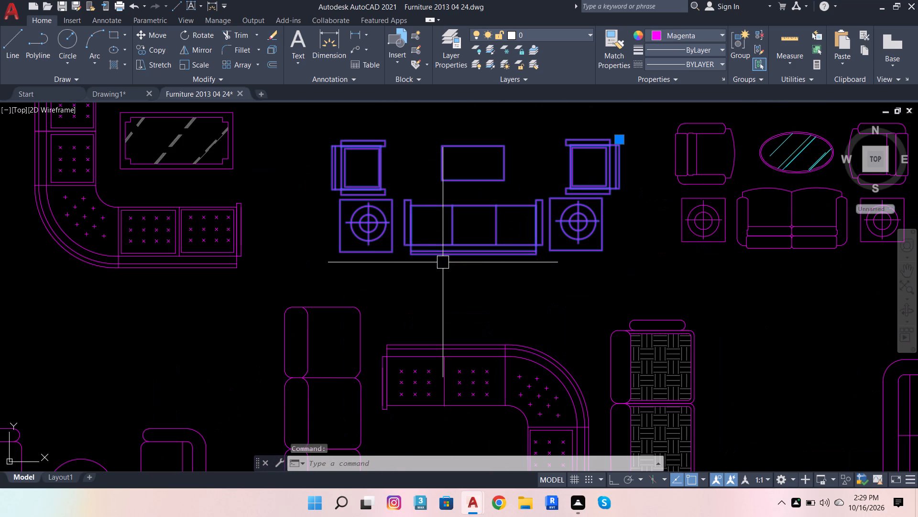
{"action": "key", "text": "ctrl+c"}
Close Drawing1, choosing to save its changes, and set the save location to the work folder inside fuji interior on drive D.
{"action": "left_click", "coordinate": [149, 94]}
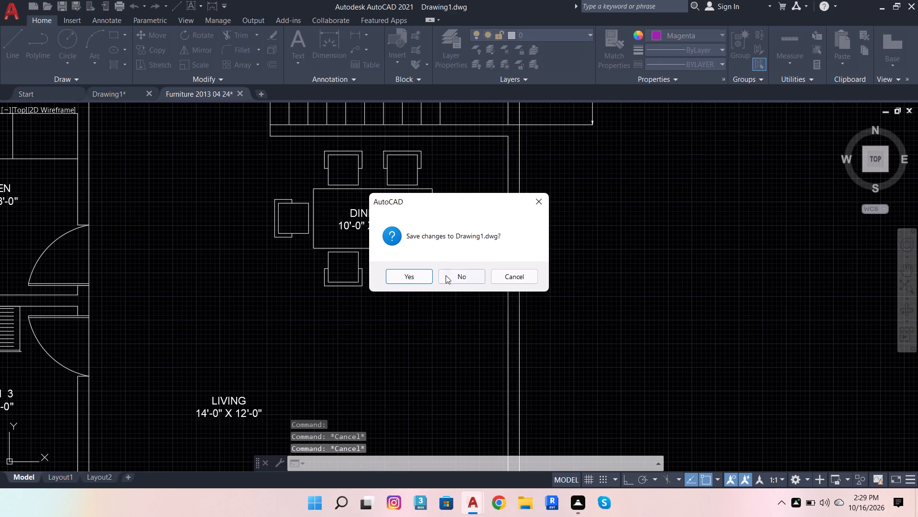
{"action": "left_click", "coordinate": [405, 275]}
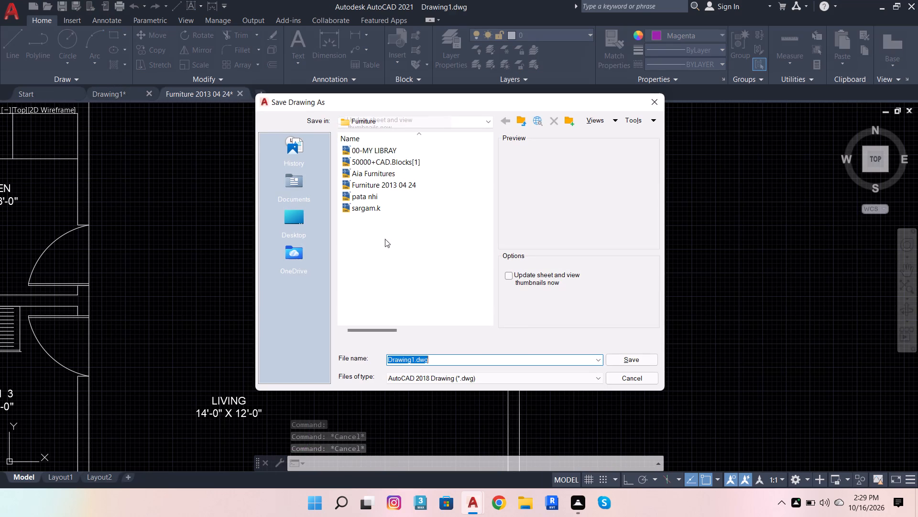
{"action": "left_click", "coordinate": [291, 222]}
{"action": "double_click", "coordinate": [391, 165]}
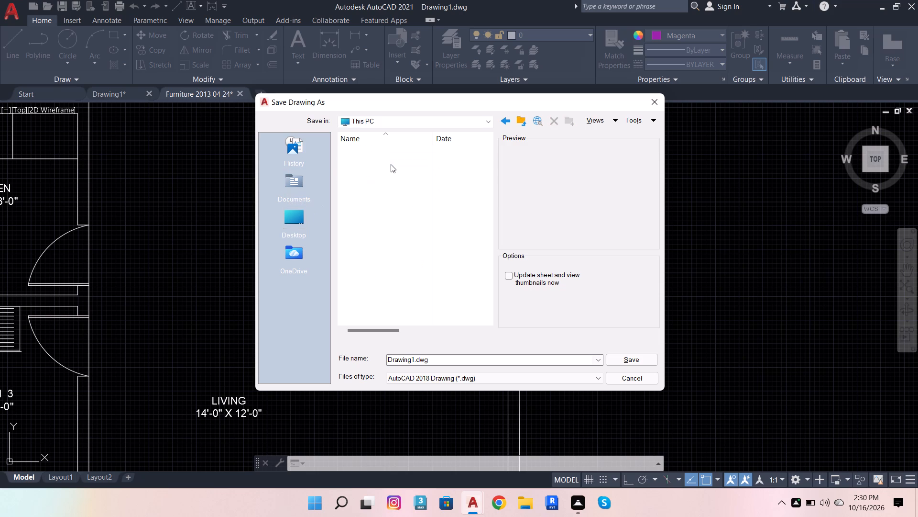
{"action": "double_click", "coordinate": [406, 263]}
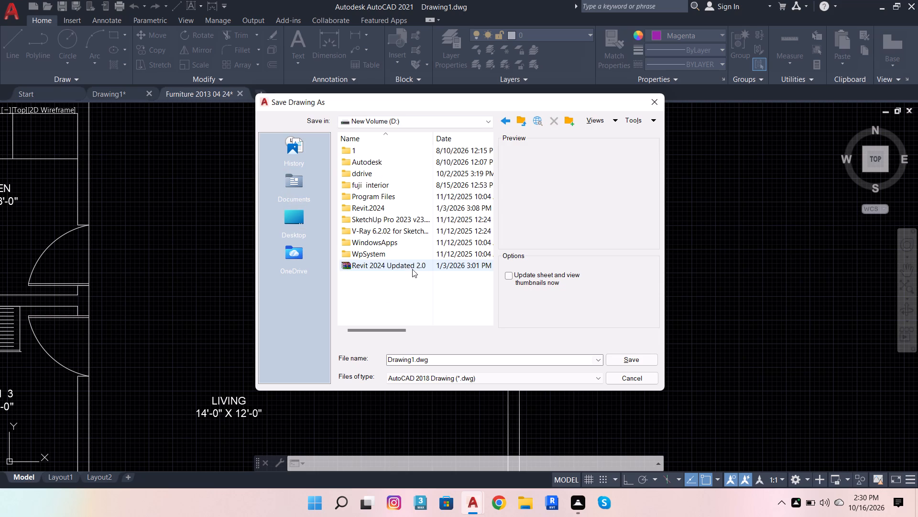
{"action": "double_click", "coordinate": [424, 181]}
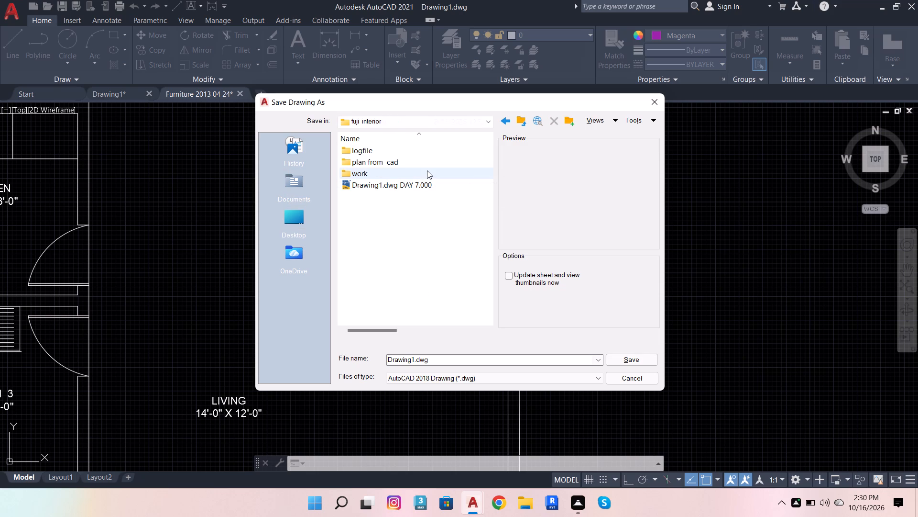
{"action": "double_click", "coordinate": [427, 170]}
Save the floor plan in the work folder under the name Drawing1.dwgDAY8 (4).0000.
{"action": "left_click", "coordinate": [454, 354]}
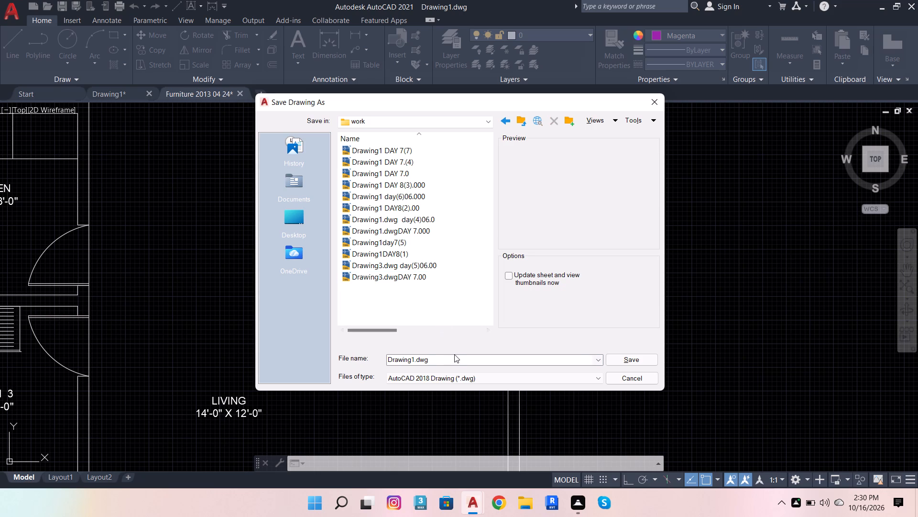
{"action": "left_click", "coordinate": [458, 357]}
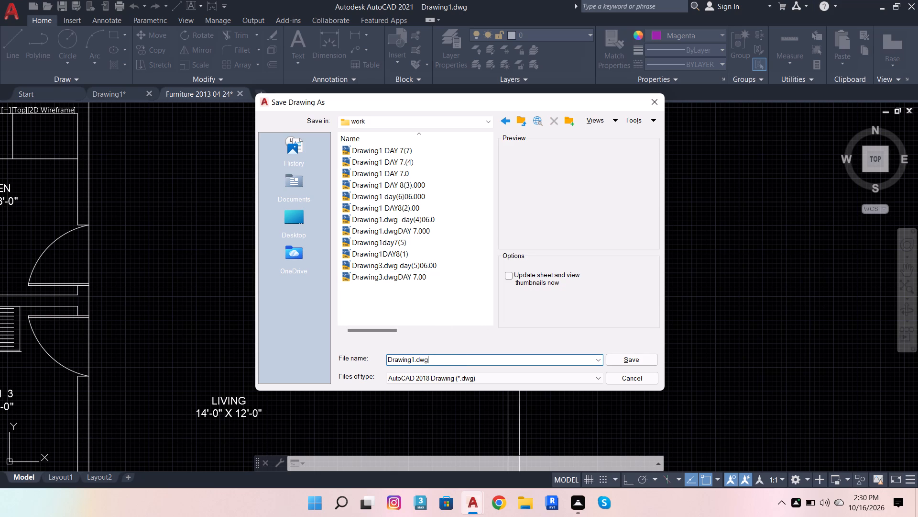
{"action": "type", "text": "DAY"}
{"action": "key", "text": "space"}
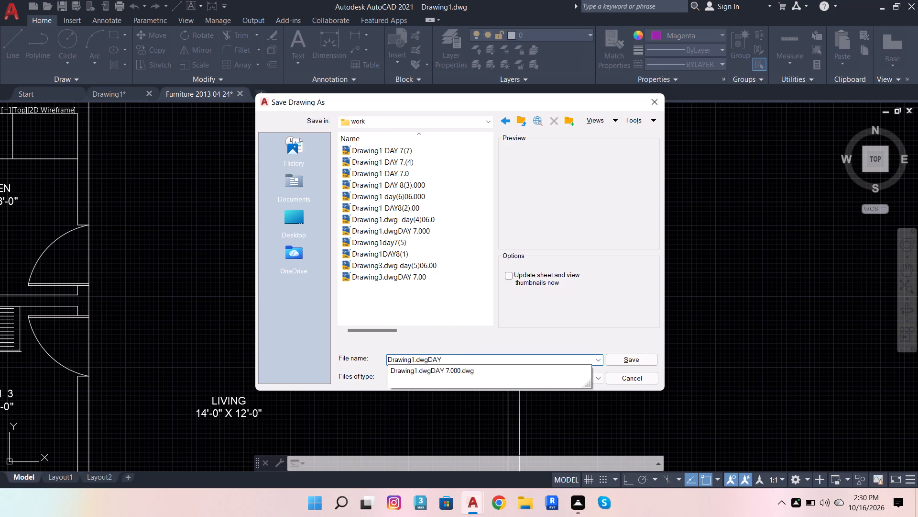
{"action": "key", "text": "shift+parenleft"}
{"action": "key", "text": "8"}
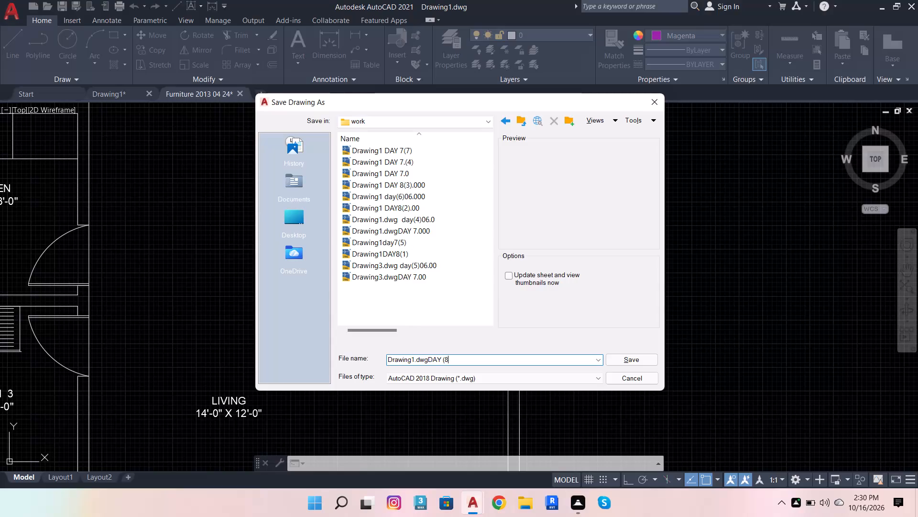
{"action": "key", "text": "shift+parenright"}
{"action": "key", "text": "Left"}
{"action": "key", "text": "BackSpace"}
{"action": "key", "text": "4"}
{"action": "key", "text": "Left"}
{"action": "key", "text": "Left"}
{"action": "key", "text": "Left"}
{"action": "key", "text": "8"}
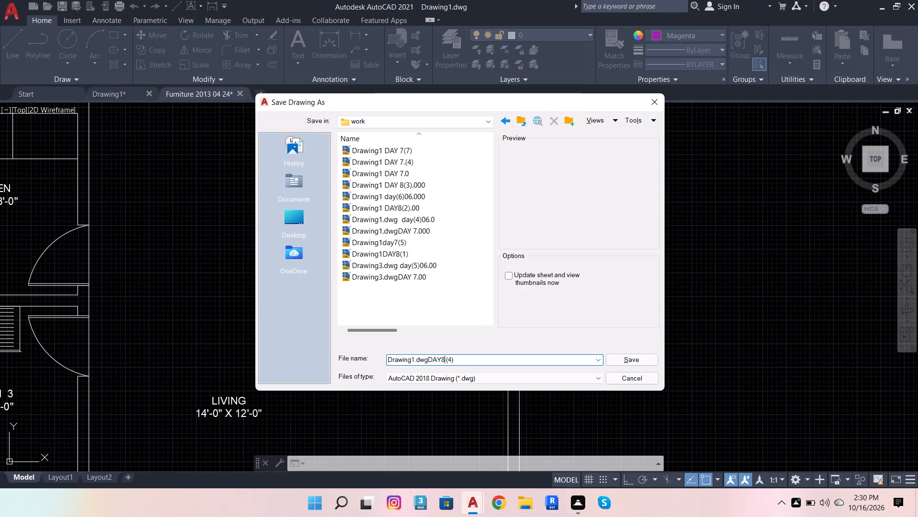
{"action": "key", "text": "Right"}
{"action": "key", "text": "Right"}
{"action": "key", "text": "Right"}
{"action": "key", "text": "Right"}
{"action": "type", "text": ".0000"}
{"action": "left_click", "coordinate": [650, 358]}
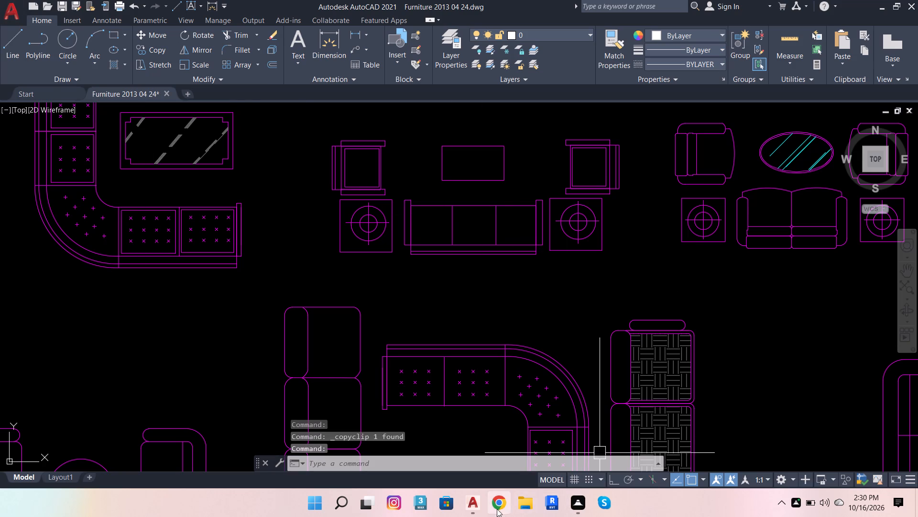
Switch to File Explorer and reopen the floor plan Drawing1.dwgDAY8 (4).0000 from the recent files.
{"action": "left_click", "coordinate": [516, 506]}
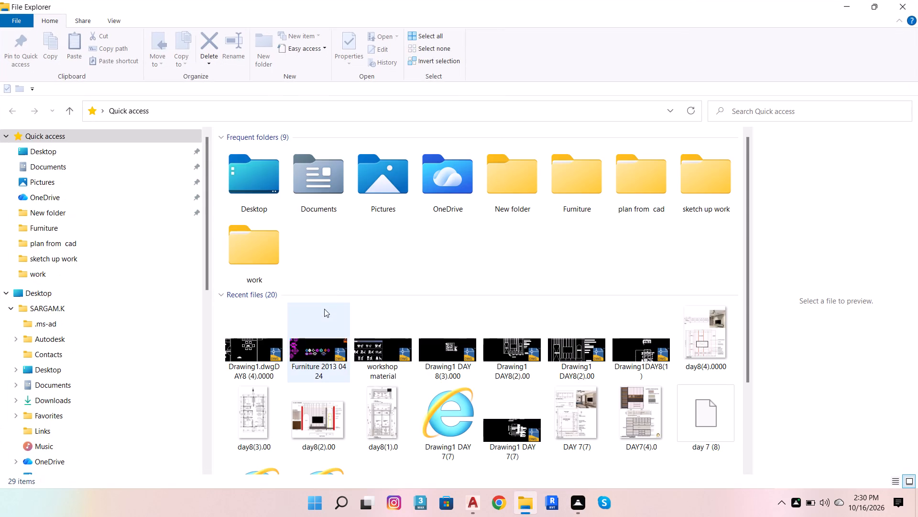
{"action": "double_click", "coordinate": [261, 360]}
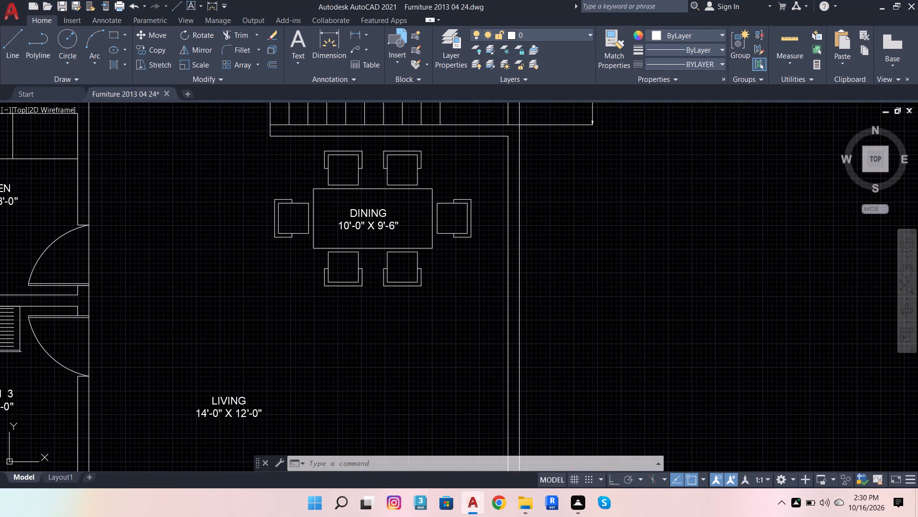
{"action": "scroll", "coordinate": [454, 283], "scroll_direction": "down", "scroll_amount": 1}
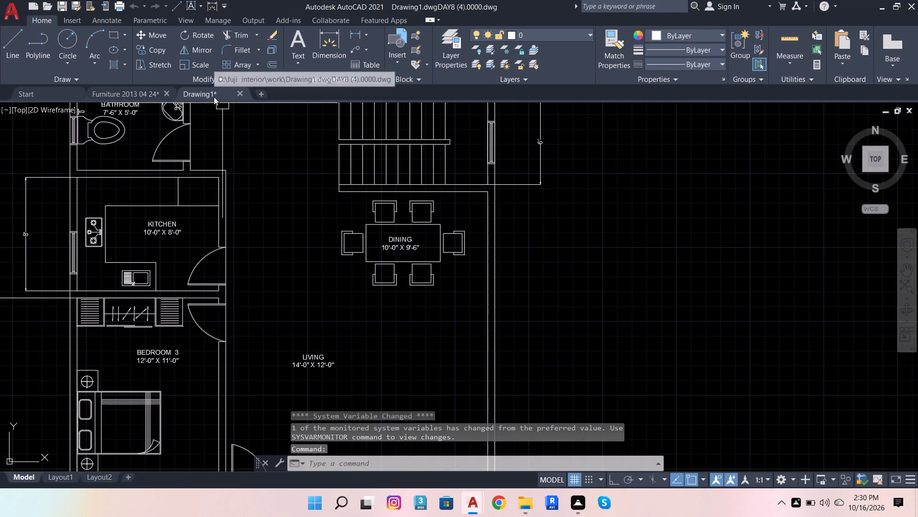
In the Furniture 2013 04 24 drawing, copy the magenta sofa set with the three-seat sofa, rectangular centre table and square lamp tables again.
{"action": "left_click", "coordinate": [133, 94]}
{"action": "scroll", "coordinate": [726, 285], "scroll_direction": "down", "scroll_amount": 3}
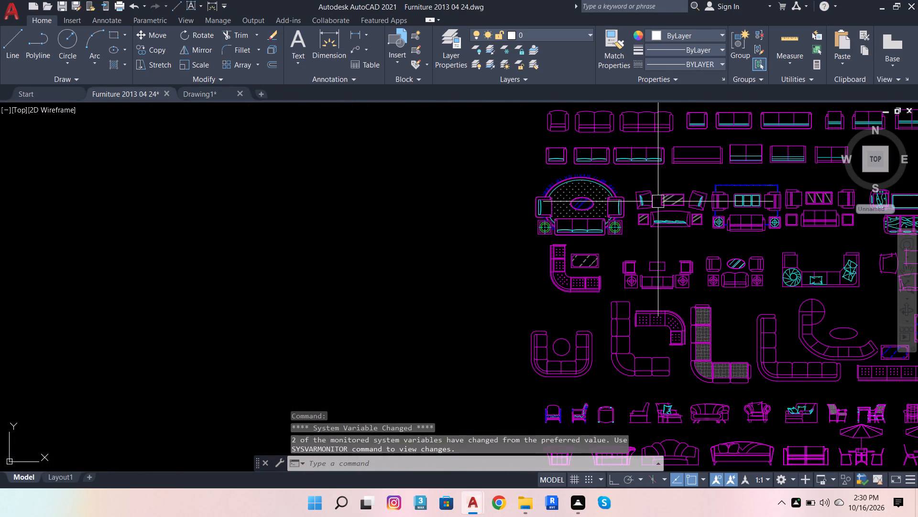
{"action": "scroll", "coordinate": [668, 198], "scroll_direction": "up", "scroll_amount": 2}
{"action": "left_click", "coordinate": [661, 232]}
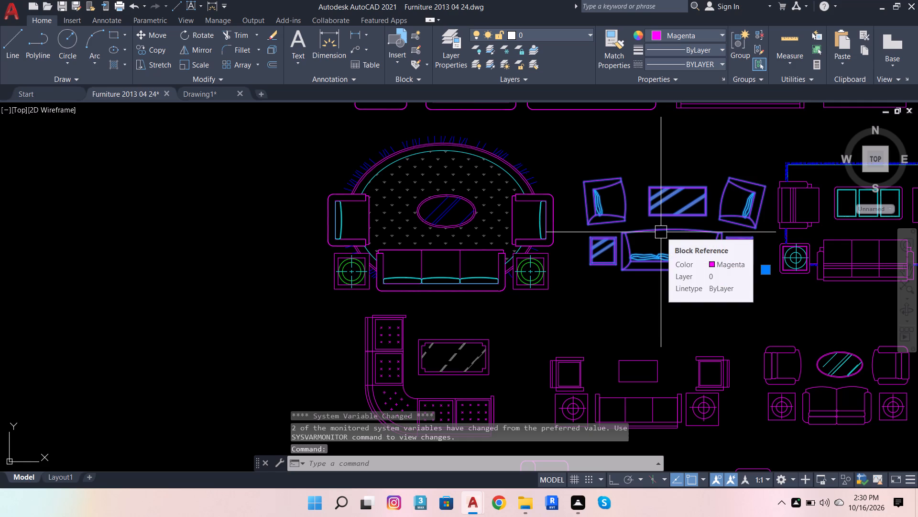
{"action": "scroll", "coordinate": [441, 270], "scroll_direction": "down", "scroll_amount": 2}
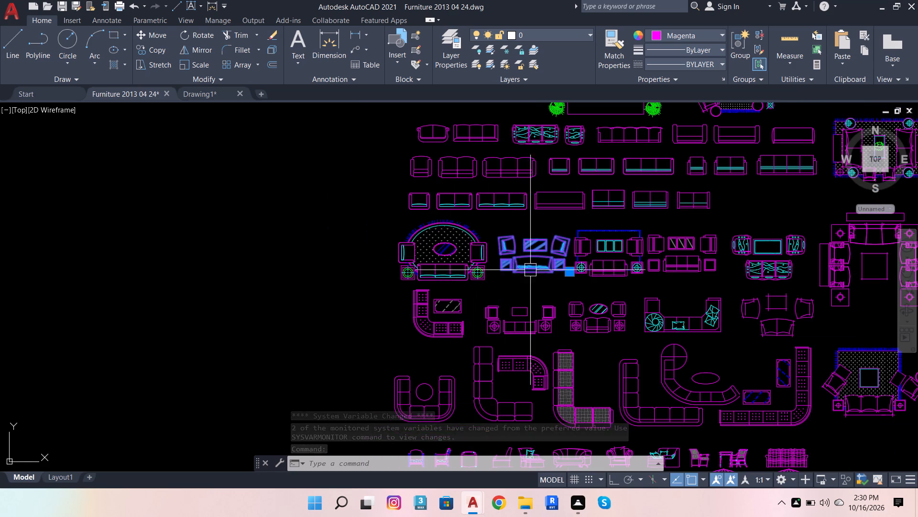
{"action": "key", "text": "Escape"}
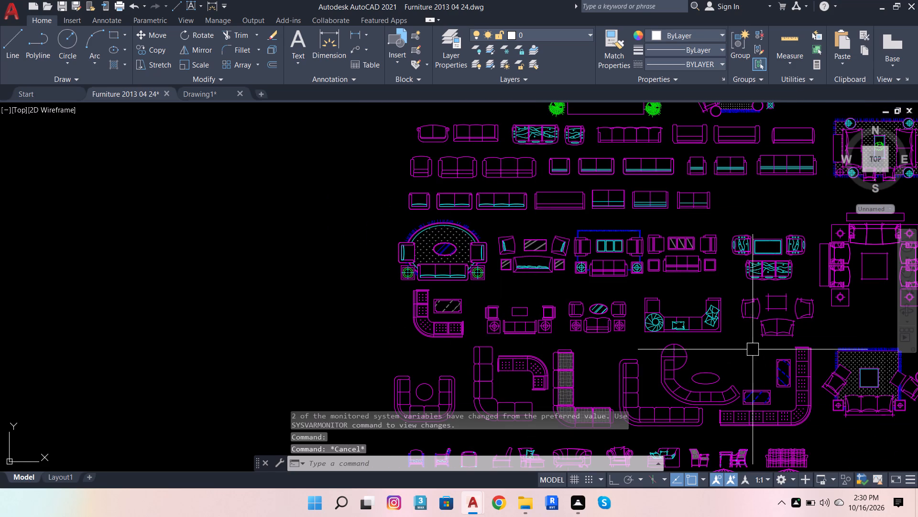
{"action": "left_click", "coordinate": [494, 327]}
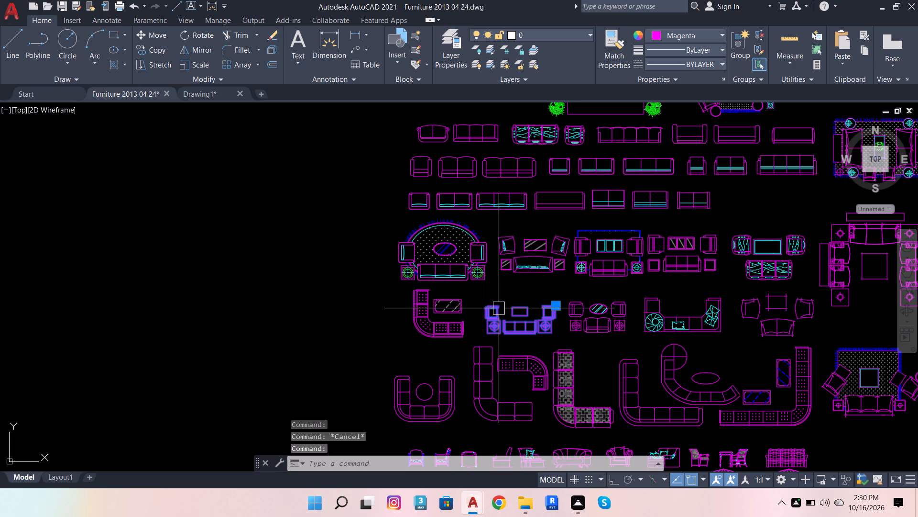
{"action": "key", "text": "ctrl+c"}
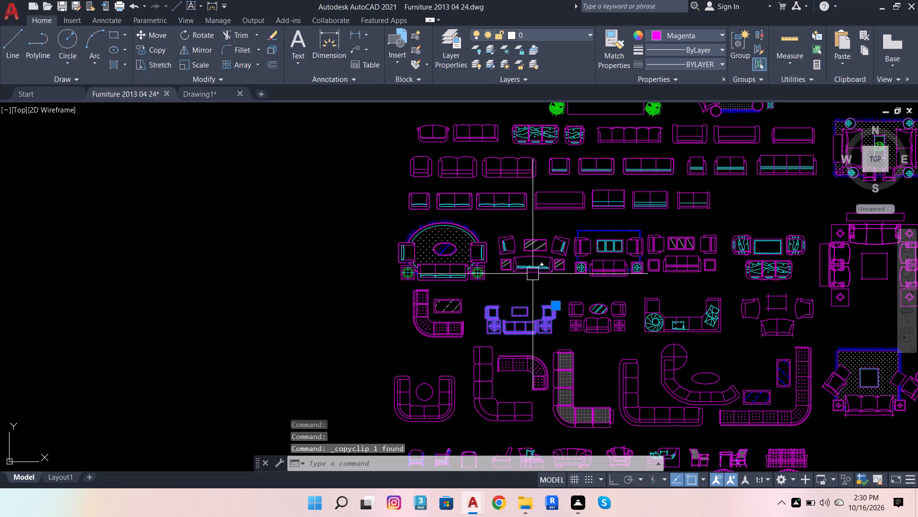
Paste the copied sofa set into the floor plan drawing, in the empty space to the right of the house.
{"action": "left_click", "coordinate": [135, 96]}
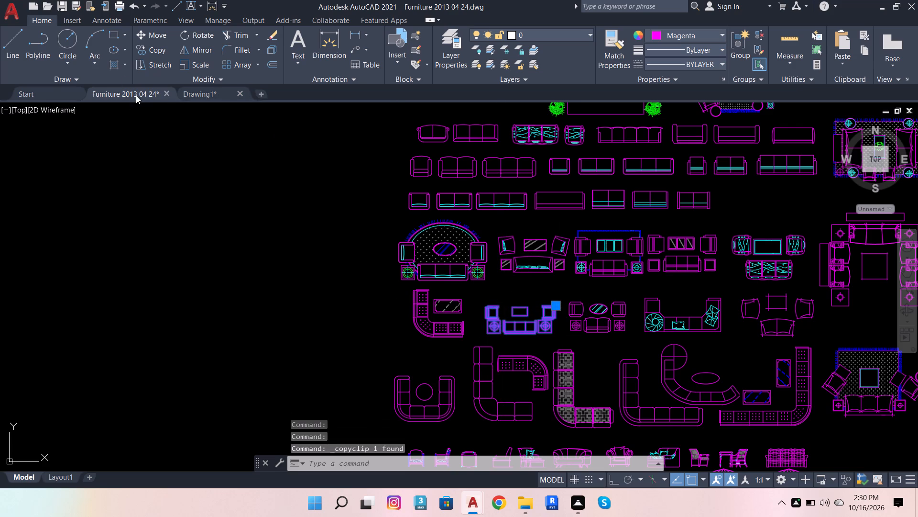
{"action": "left_click", "coordinate": [190, 89]}
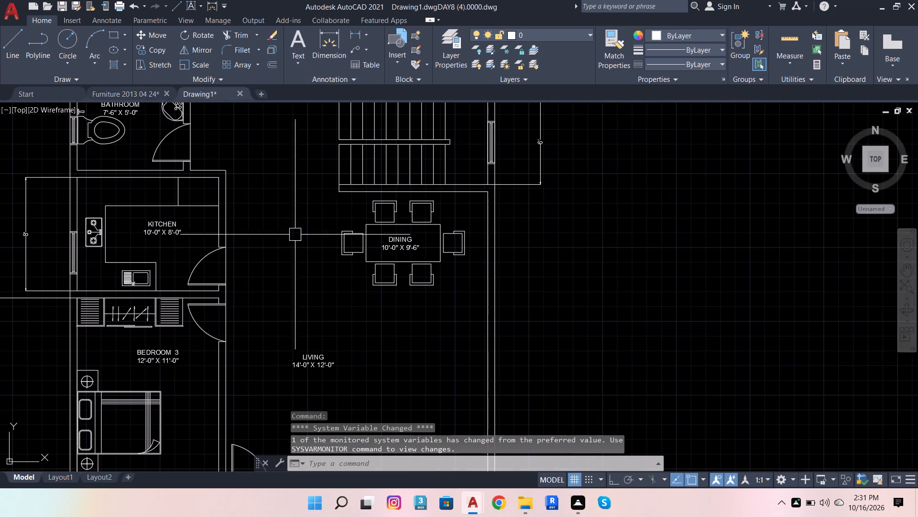
{"action": "key", "text": "ctrl+v"}
{"action": "left_click", "coordinate": [645, 320]}
Rotate the pasted sofa set 90 degrees counterclockwise with Ortho on, so the three-seat sofa stands vertically right of the centre table.
{"action": "left_click", "coordinate": [596, 227]}
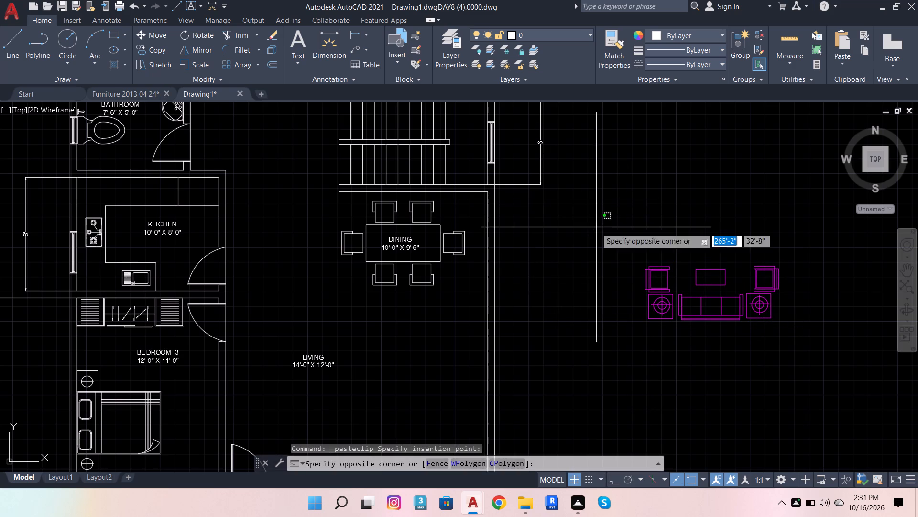
{"action": "left_click", "coordinate": [854, 359]}
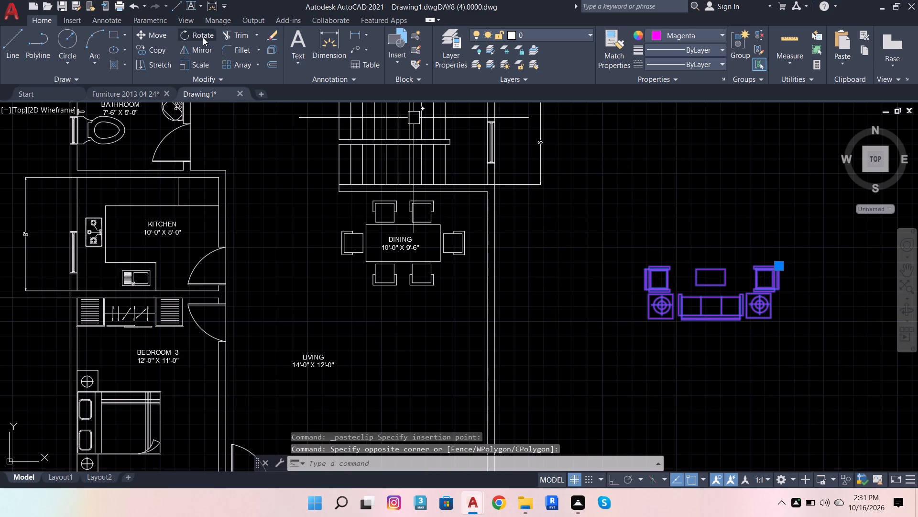
{"action": "left_click", "coordinate": [195, 36]}
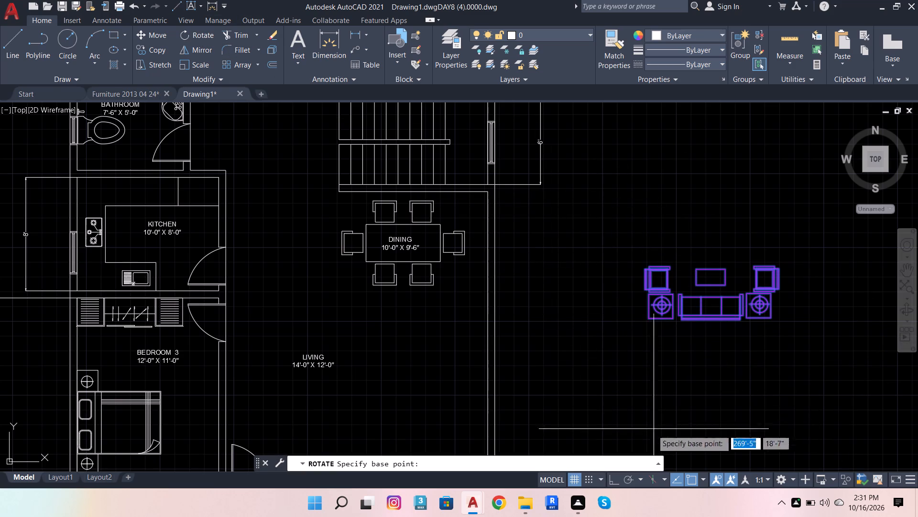
{"action": "left_click", "coordinate": [618, 483]}
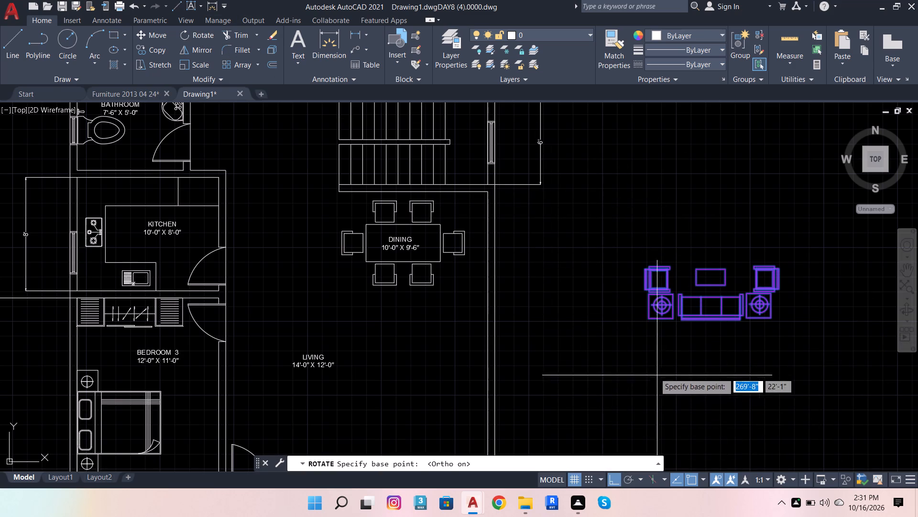
{"action": "left_click", "coordinate": [639, 352]}
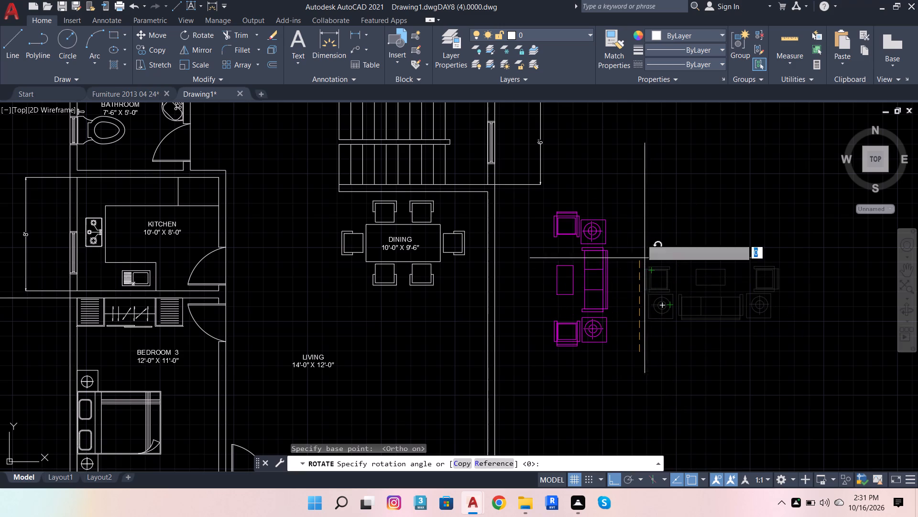
{"action": "scroll", "coordinate": [637, 222], "scroll_direction": "up", "scroll_amount": 2}
{"action": "left_click", "coordinate": [637, 221]}
{"action": "scroll", "coordinate": [627, 251], "scroll_direction": "down", "scroll_amount": 3}
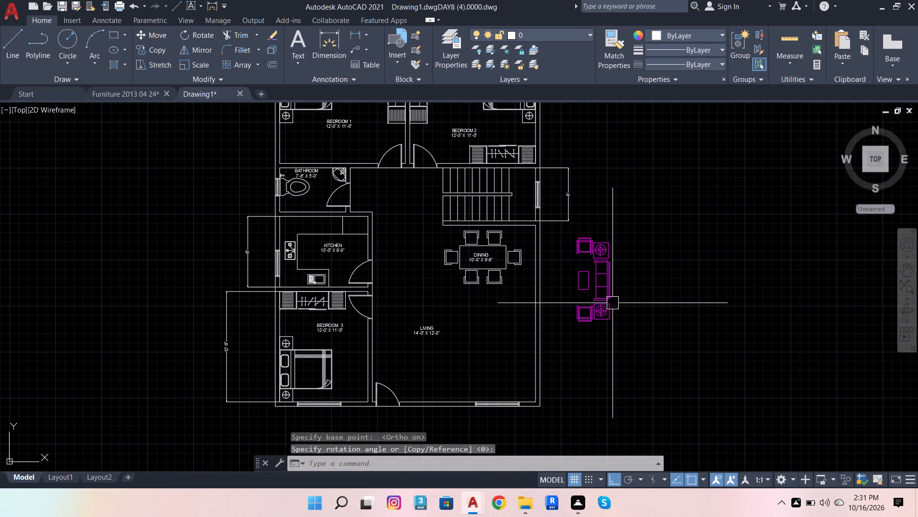
Move the rotated magenta sofa set, with Ortho off, into the living room's lower-right corner so the sofa backs onto the right outer wall.
{"action": "left_click", "coordinate": [611, 303]}
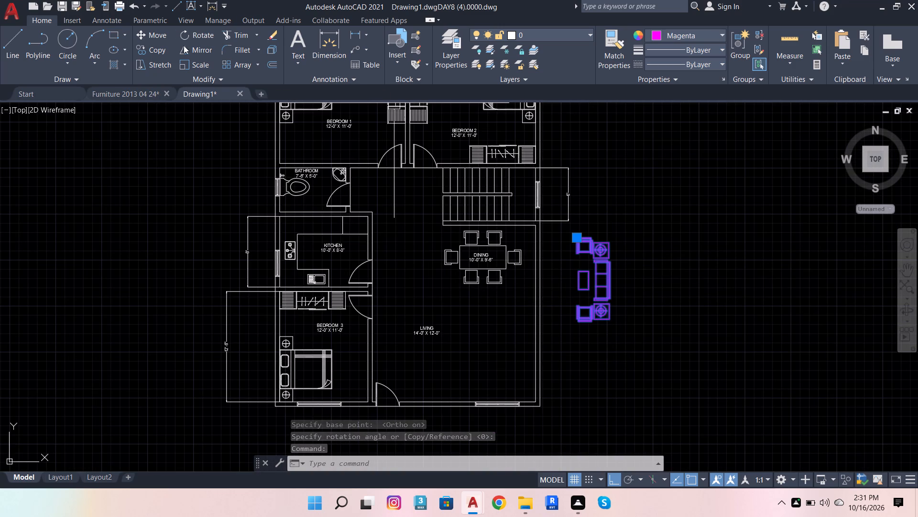
{"action": "left_click", "coordinate": [142, 35]}
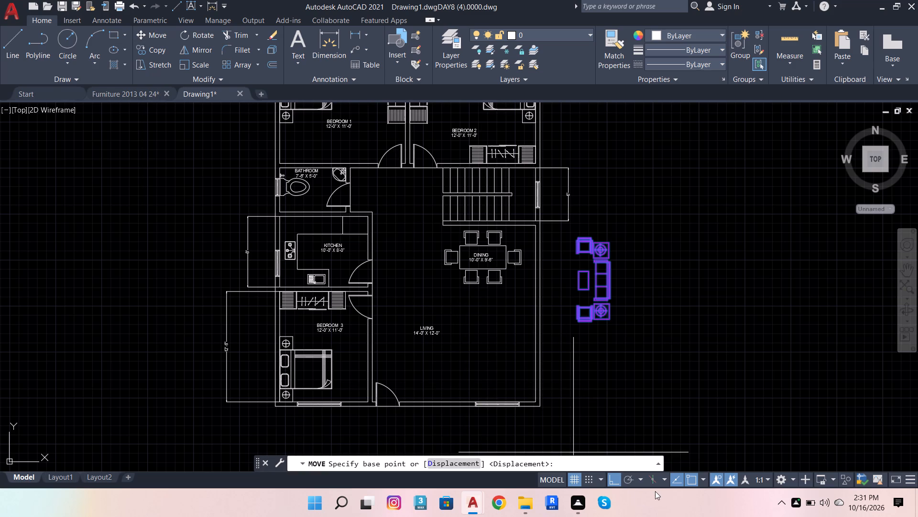
{"action": "left_click", "coordinate": [613, 476]}
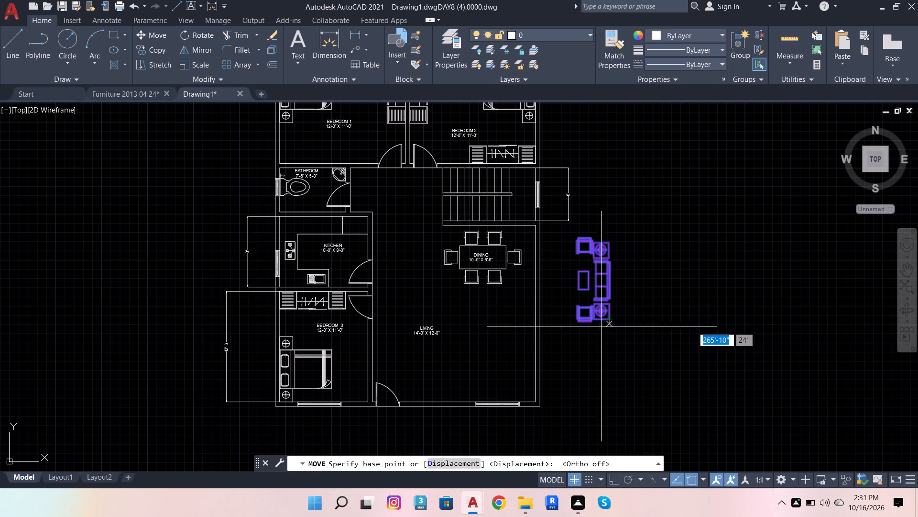
{"action": "scroll", "coordinate": [600, 328], "scroll_direction": "up", "scroll_amount": 3}
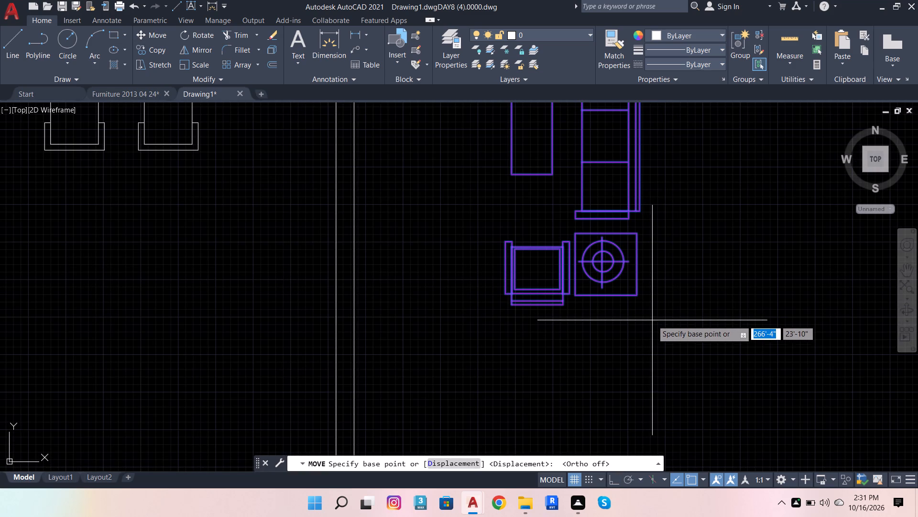
{"action": "left_click", "coordinate": [652, 320]}
{"action": "scroll", "coordinate": [695, 276], "scroll_direction": "down", "scroll_amount": 4}
{"action": "scroll", "coordinate": [625, 328], "scroll_direction": "up", "scroll_amount": 1}
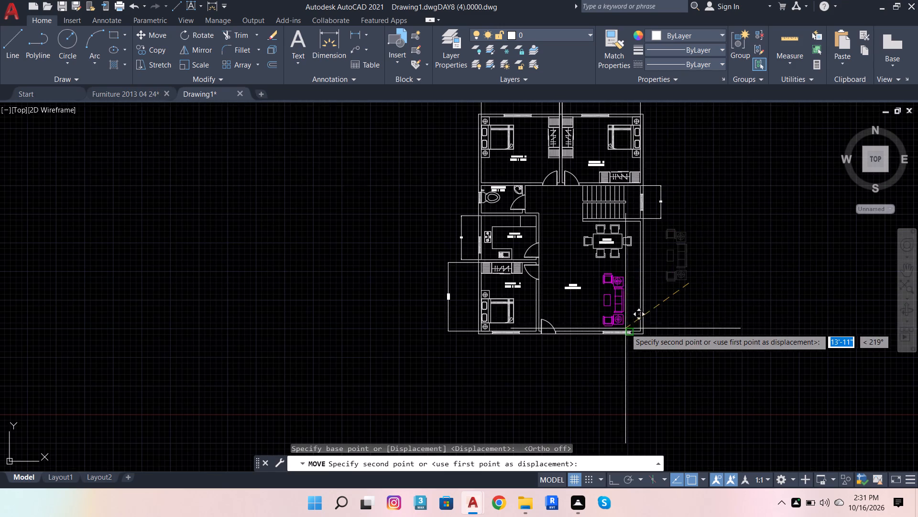
{"action": "scroll", "coordinate": [625, 328], "scroll_direction": "up", "scroll_amount": 2}
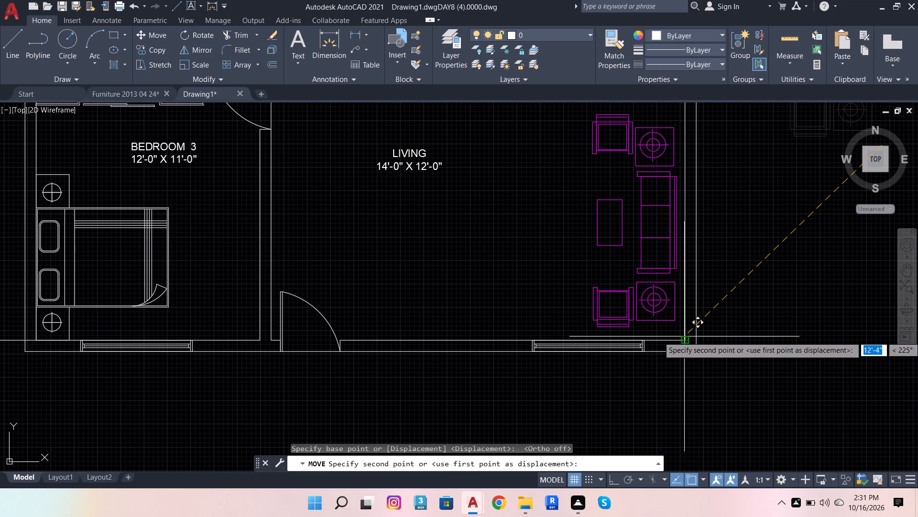
{"action": "left_click", "coordinate": [684, 339]}
{"action": "scroll", "coordinate": [663, 322], "scroll_direction": "down", "scroll_amount": 2}
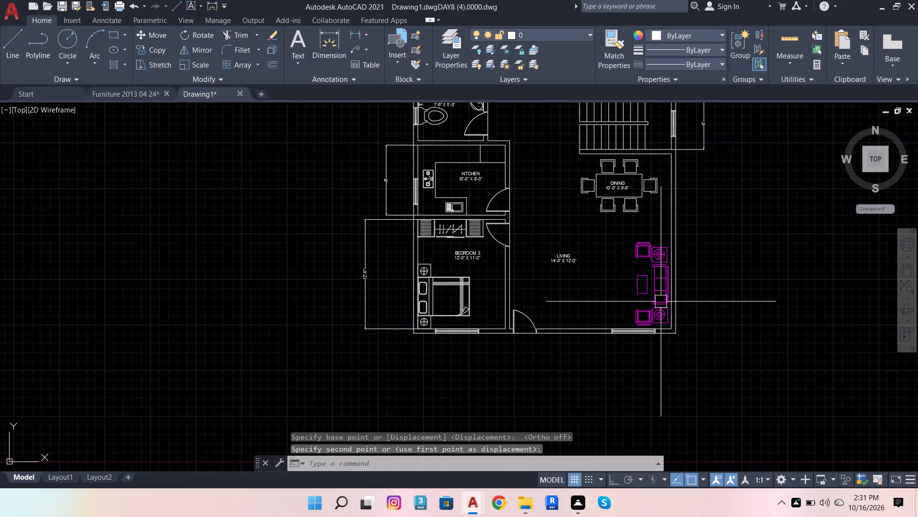
Draw a narrow vertical rectangle in the living room beside the Bedroom 3 partition wall, above the entrance door and opposite the sofa set.
{"action": "scroll", "coordinate": [609, 309], "scroll_direction": "down", "scroll_amount": 1}
{"action": "scroll", "coordinate": [624, 281], "scroll_direction": "up", "scroll_amount": 2}
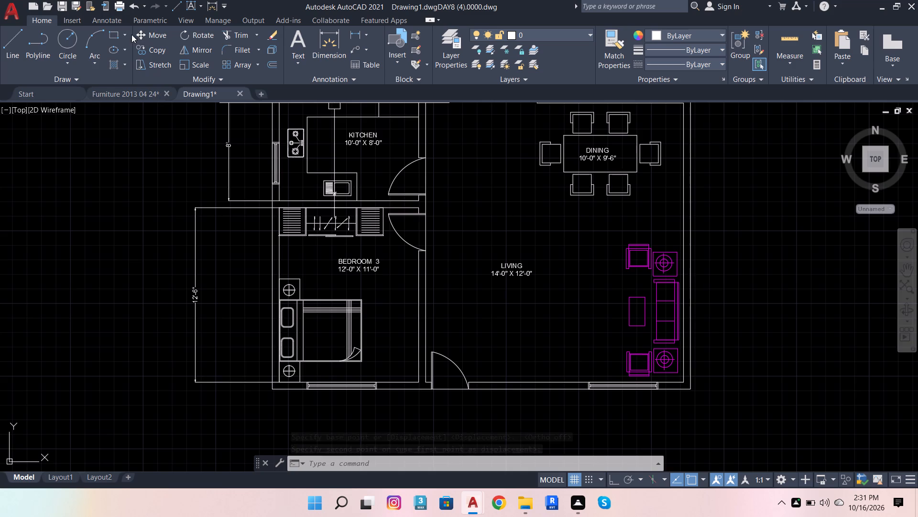
{"action": "left_click", "coordinate": [113, 35]}
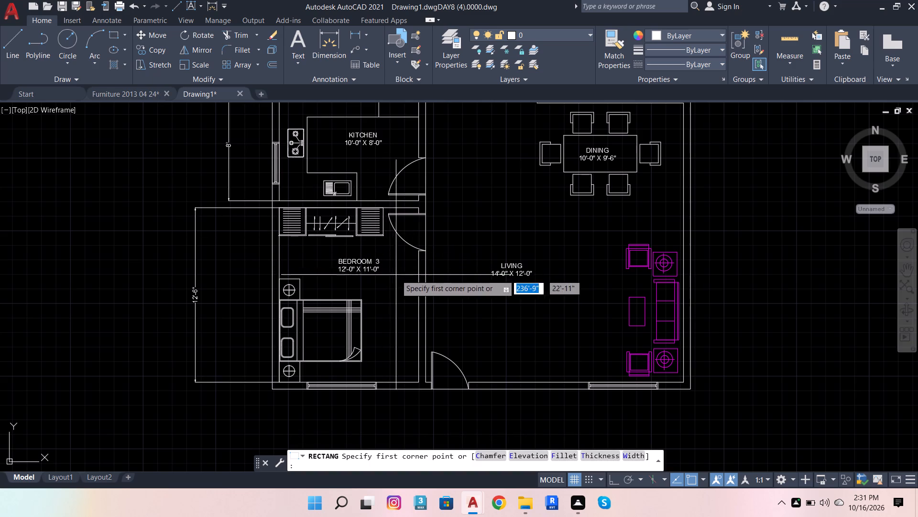
{"action": "scroll", "coordinate": [427, 292], "scroll_direction": "up", "scroll_amount": 2}
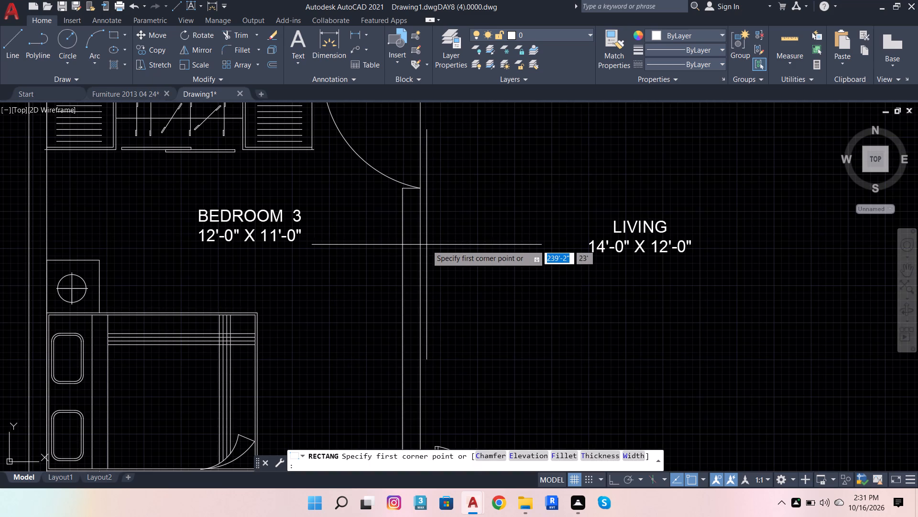
{"action": "left_click", "coordinate": [426, 243]}
{"action": "scroll", "coordinate": [431, 285], "scroll_direction": "down", "scroll_amount": 1}
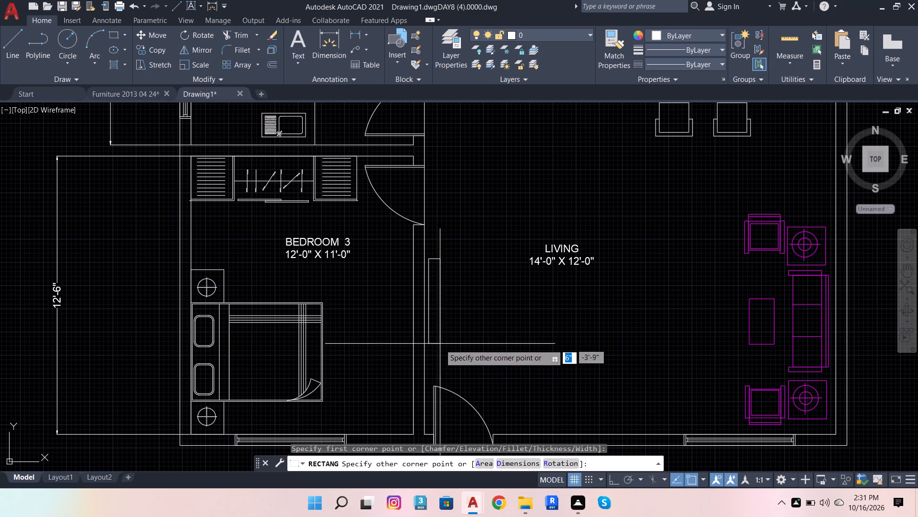
{"action": "left_click", "coordinate": [443, 367]}
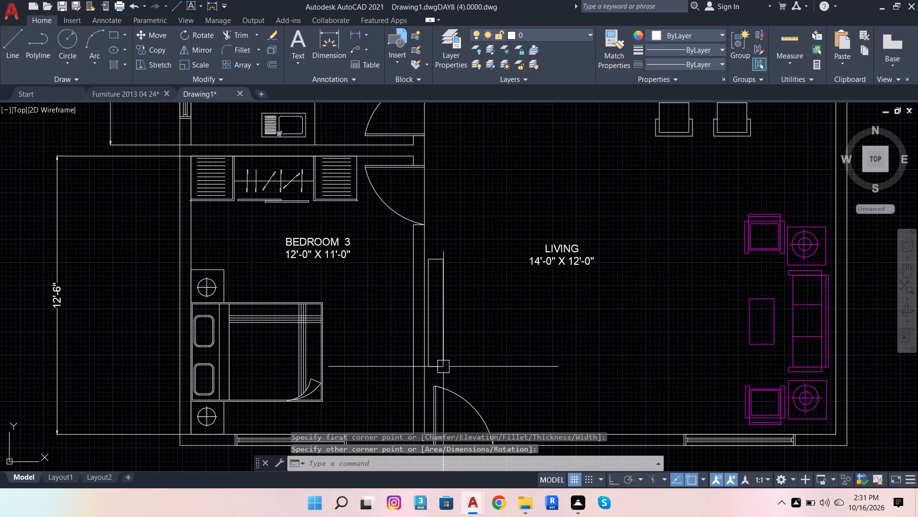
{"action": "scroll", "coordinate": [492, 280], "scroll_direction": "down", "scroll_amount": 2}
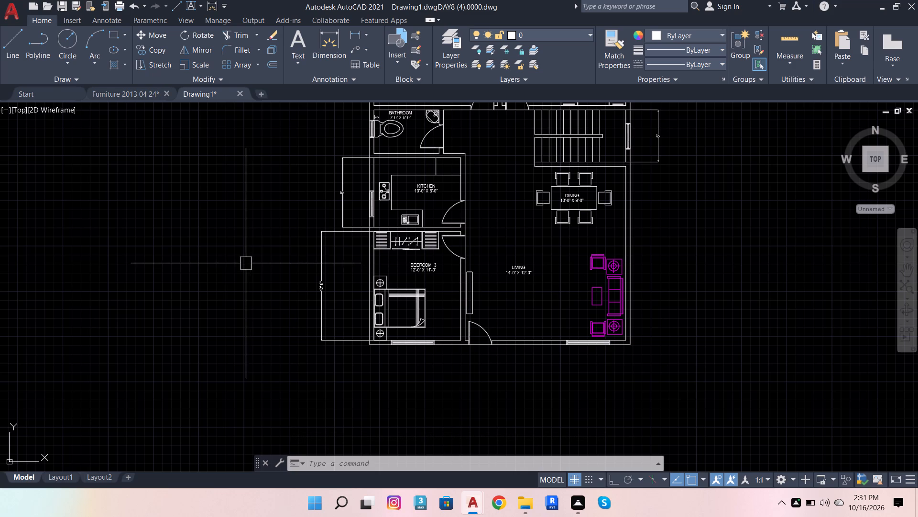
Mirror the narrow rectangle across the vertical centreline of the partition wall into Bedroom 3 with Ortho on, keeping the original.
{"action": "scroll", "coordinate": [483, 306], "scroll_direction": "up", "scroll_amount": 4}
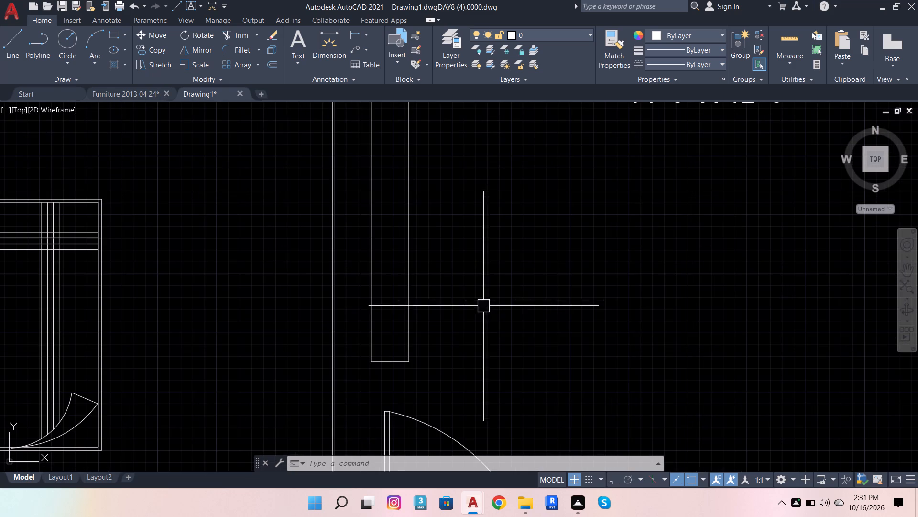
{"action": "left_click", "coordinate": [411, 315]}
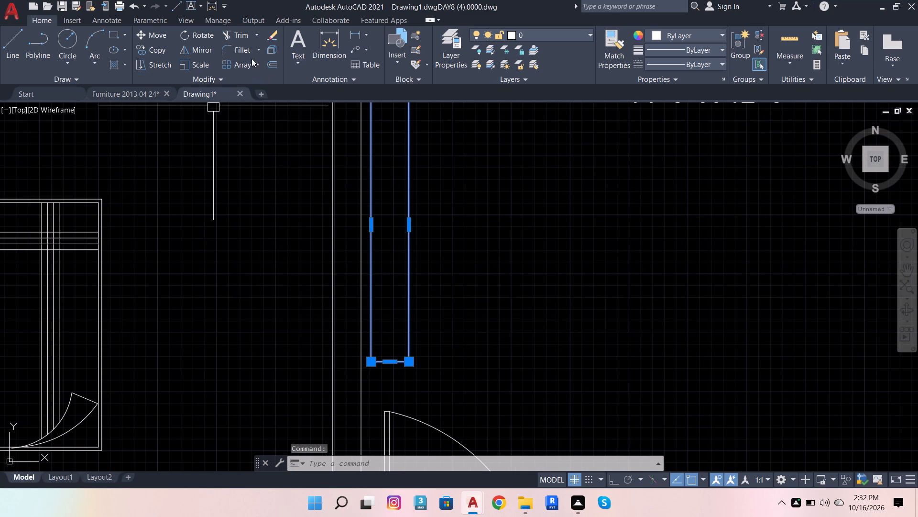
{"action": "left_click", "coordinate": [209, 49]}
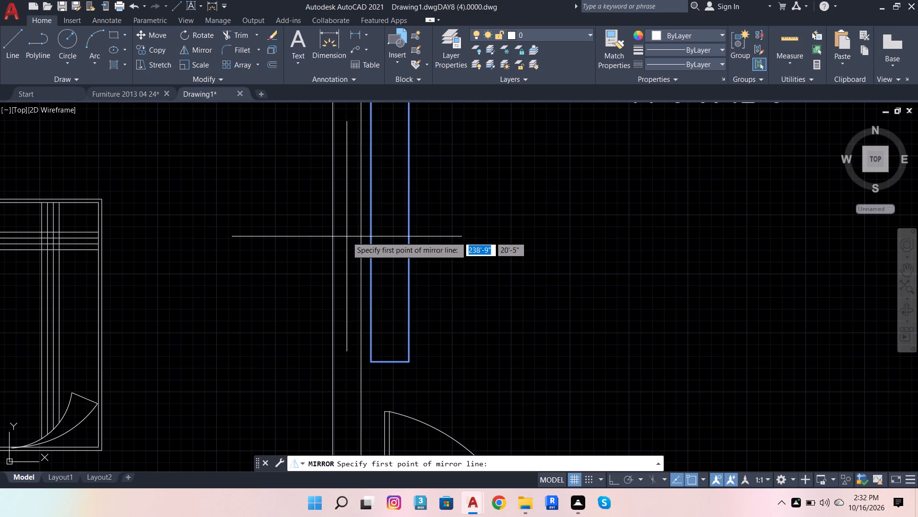
{"action": "left_click", "coordinate": [347, 236]}
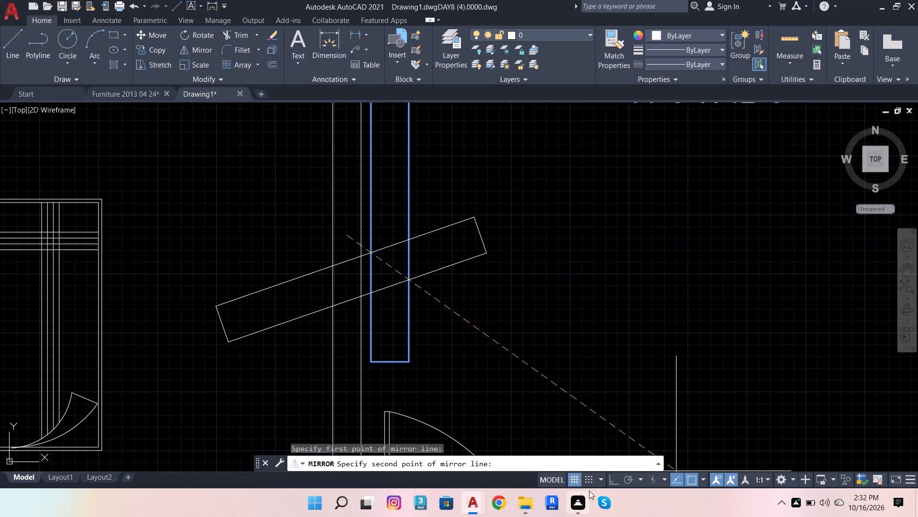
{"action": "left_click", "coordinate": [609, 483]}
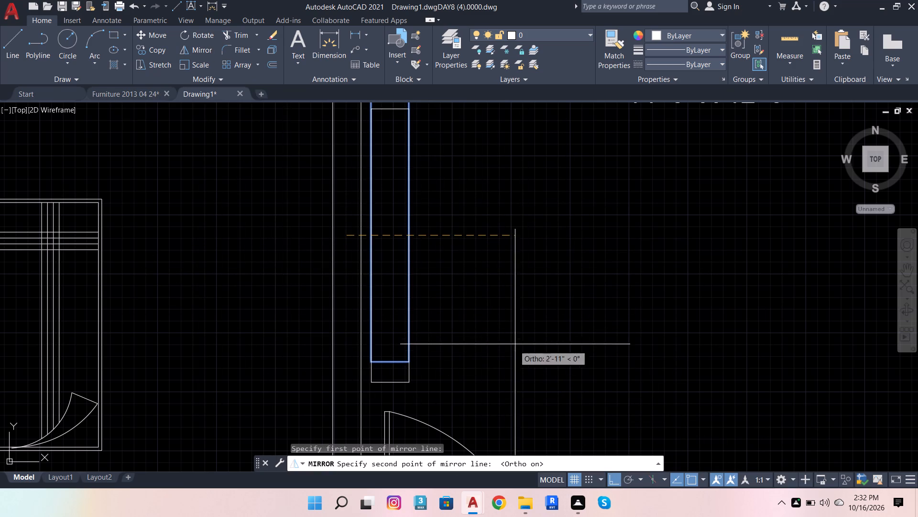
{"action": "left_click", "coordinate": [395, 319]}
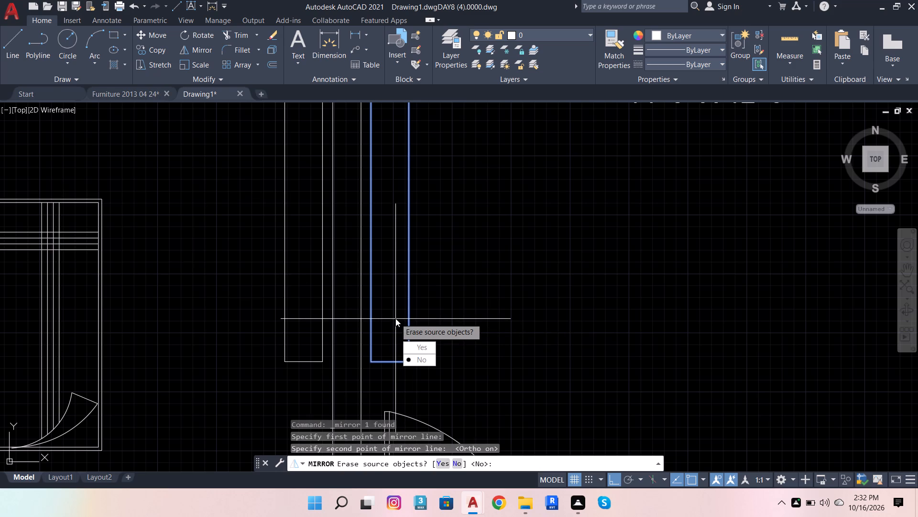
{"action": "left_click_drag", "start_coordinate": [415, 361], "coordinate": [395, 318]}
{"action": "scroll", "coordinate": [525, 251], "scroll_direction": "down", "scroll_amount": 4}
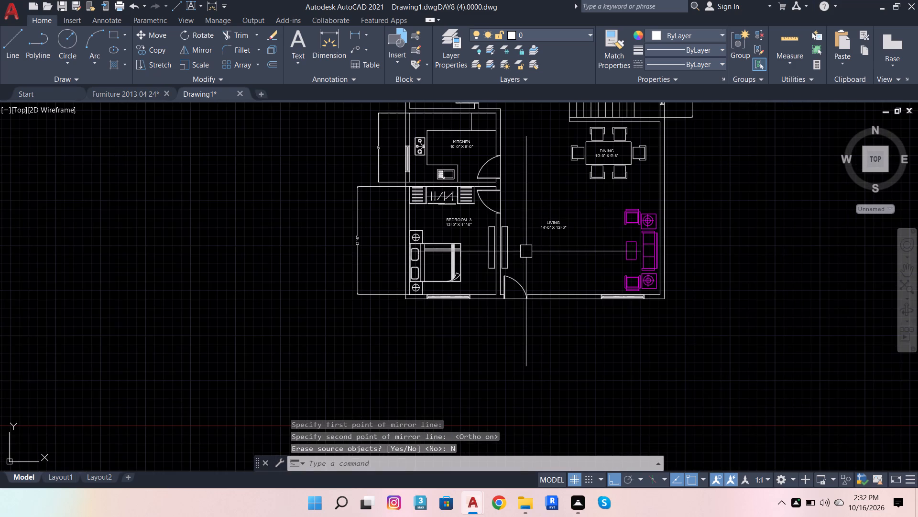
{"action": "scroll", "coordinate": [526, 251], "scroll_direction": "up", "scroll_amount": 2}
{"action": "key", "text": "Escape"}
{"action": "key", "text": "Escape"}
{"action": "key", "text": "Escape"}
{"action": "key", "text": "Escape"}
{"action": "key", "text": "Escape"}
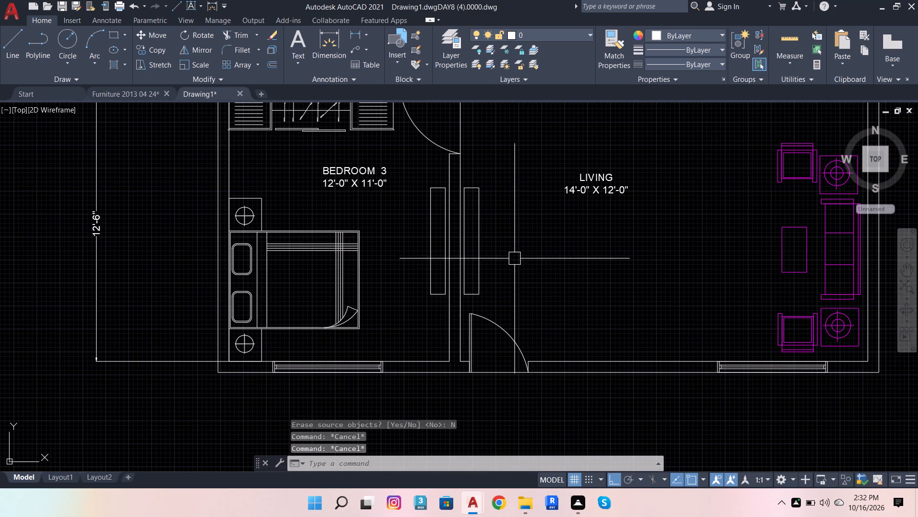
Switch to File Explorer and close its window.
{"action": "scroll", "coordinate": [363, 228], "scroll_direction": "down", "scroll_amount": 3}
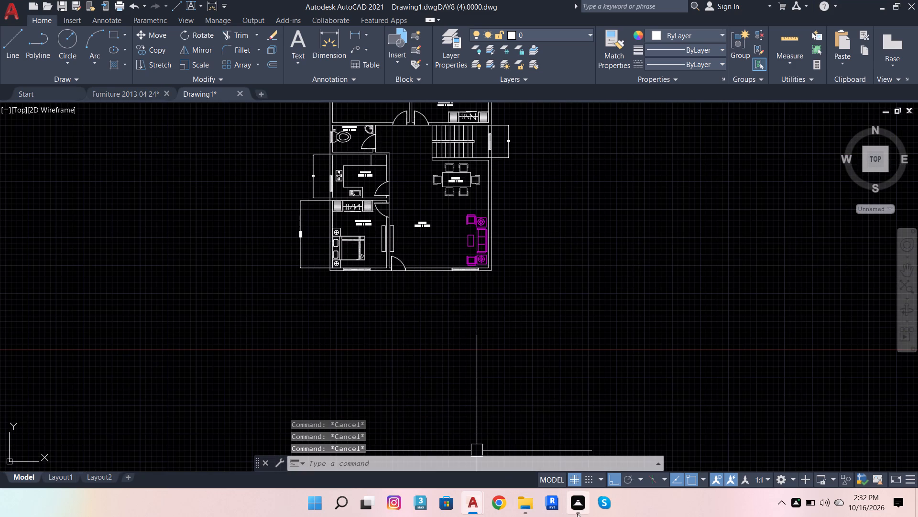
{"action": "left_click", "coordinate": [522, 505]}
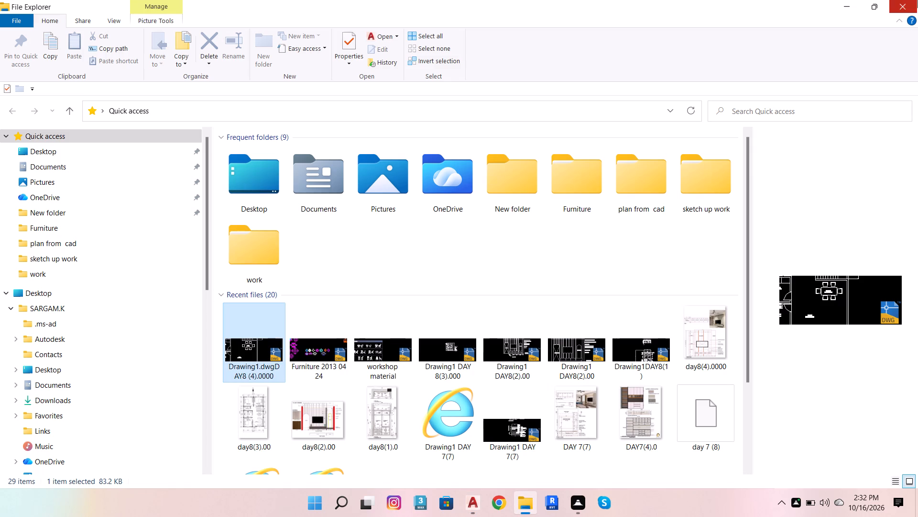
{"action": "left_click", "coordinate": [917, 0]}
Dimension the left outer wall's thickness at Bedroom 1's top-left corner, placing the dimension above the plan.
{"action": "scroll", "coordinate": [430, 236], "scroll_direction": "down", "scroll_amount": 2}
{"action": "scroll", "coordinate": [424, 174], "scroll_direction": "up", "scroll_amount": 2}
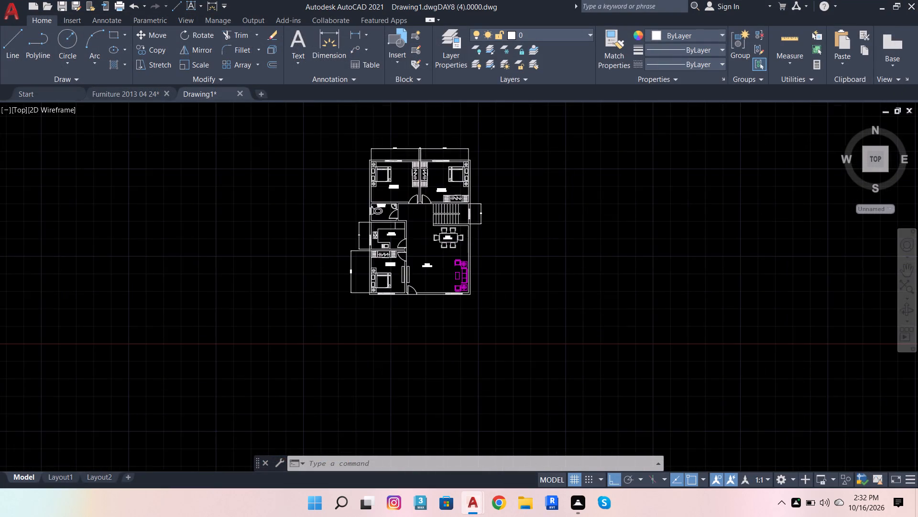
{"action": "scroll", "coordinate": [428, 196], "scroll_direction": "down", "scroll_amount": 1}
{"action": "scroll", "coordinate": [410, 153], "scroll_direction": "up", "scroll_amount": 5}
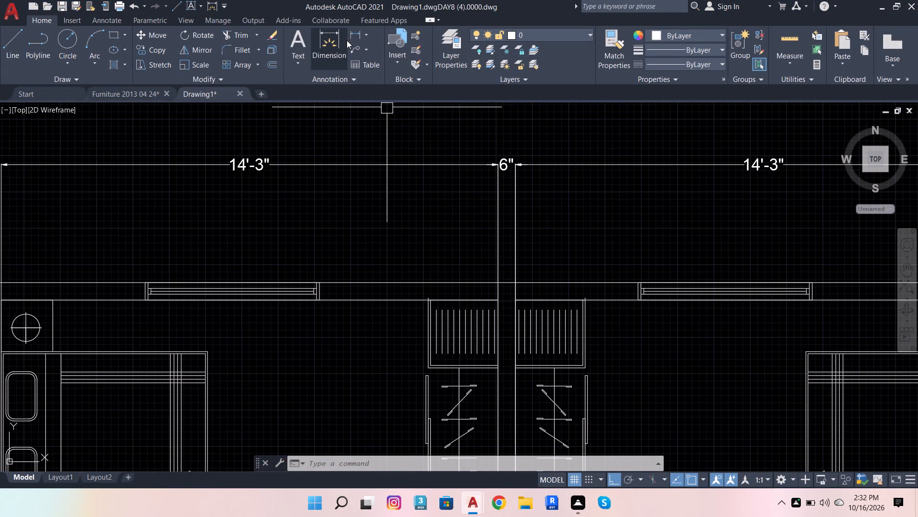
{"action": "left_click", "coordinate": [327, 53]}
{"action": "scroll", "coordinate": [566, 113], "scroll_direction": "down", "scroll_amount": 4}
{"action": "scroll", "coordinate": [464, 162], "scroll_direction": "up", "scroll_amount": 3}
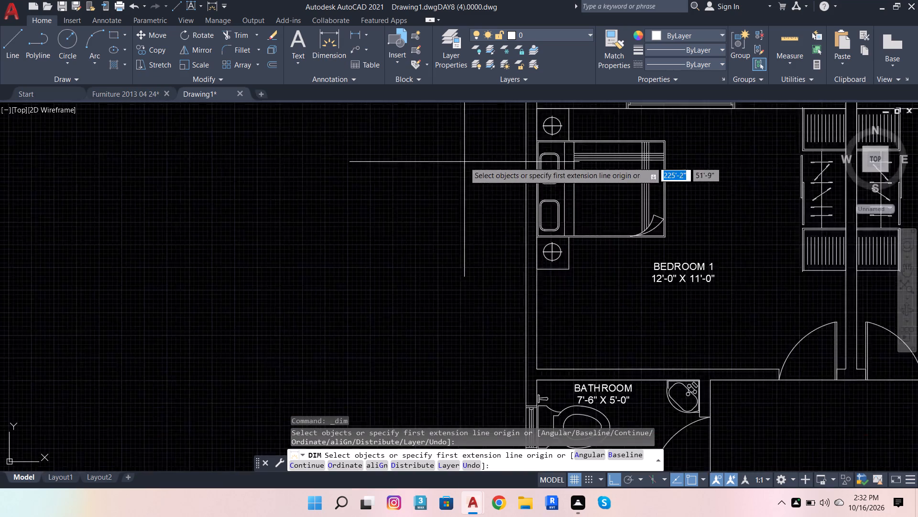
{"action": "scroll", "coordinate": [464, 162], "scroll_direction": "up", "scroll_amount": 1}
{"action": "scroll", "coordinate": [557, 142], "scroll_direction": "down", "scroll_amount": 2}
{"action": "scroll", "coordinate": [563, 102], "scroll_direction": "up", "scroll_amount": 5}
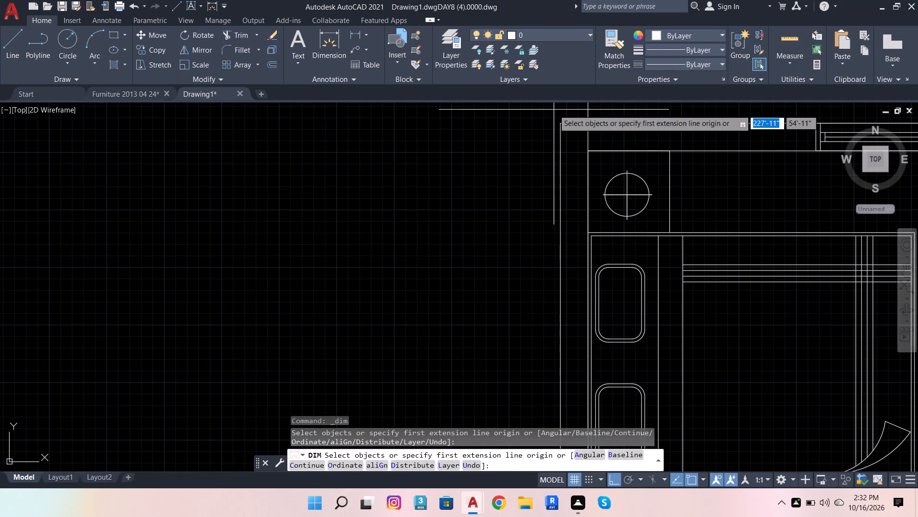
{"action": "left_click", "coordinate": [559, 124]}
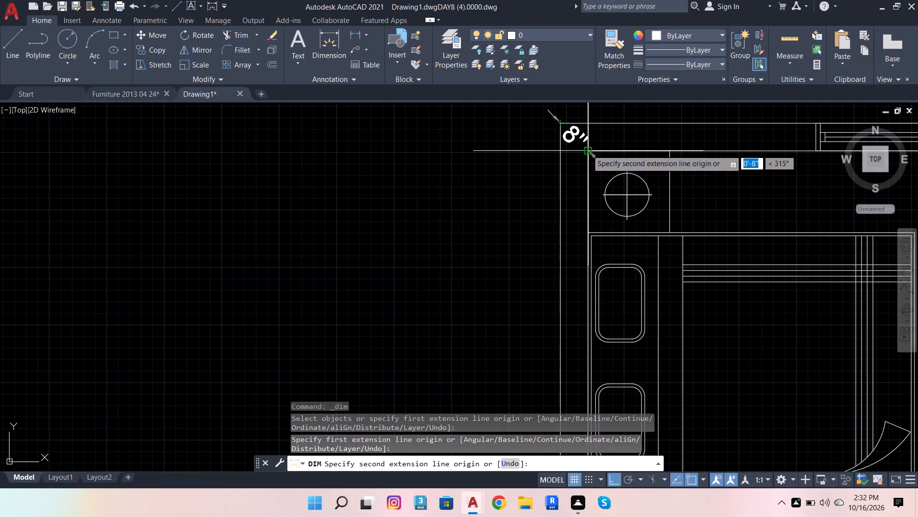
{"action": "left_click", "coordinate": [587, 149]}
{"action": "scroll", "coordinate": [589, 170], "scroll_direction": "down", "scroll_amount": 3}
{"action": "scroll", "coordinate": [577, 132], "scroll_direction": "up", "scroll_amount": 2}
{"action": "left_click", "coordinate": [577, 131]}
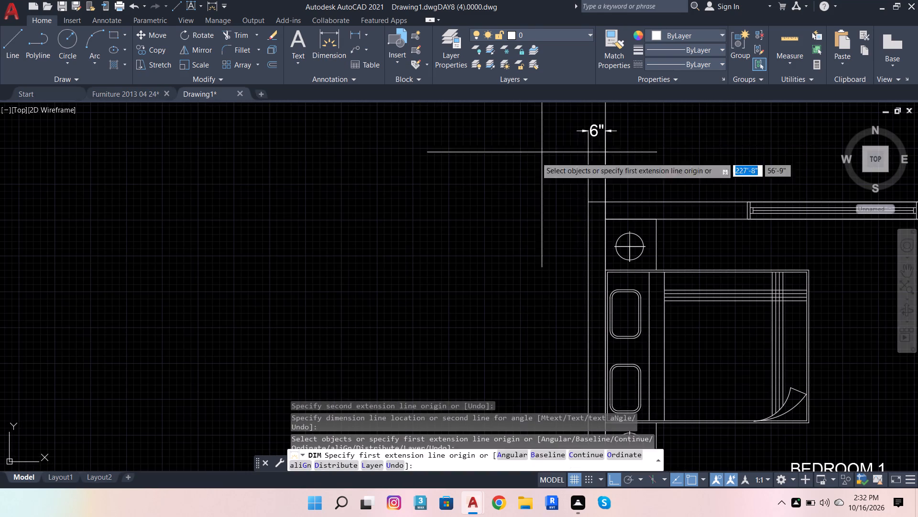
Dimension the right outer wall's thickness at Bedroom 2's top-right corner, placing the dimension above the plan.
{"action": "scroll", "coordinate": [475, 208], "scroll_direction": "down", "scroll_amount": 3}
{"action": "scroll", "coordinate": [708, 203], "scroll_direction": "up", "scroll_amount": 2}
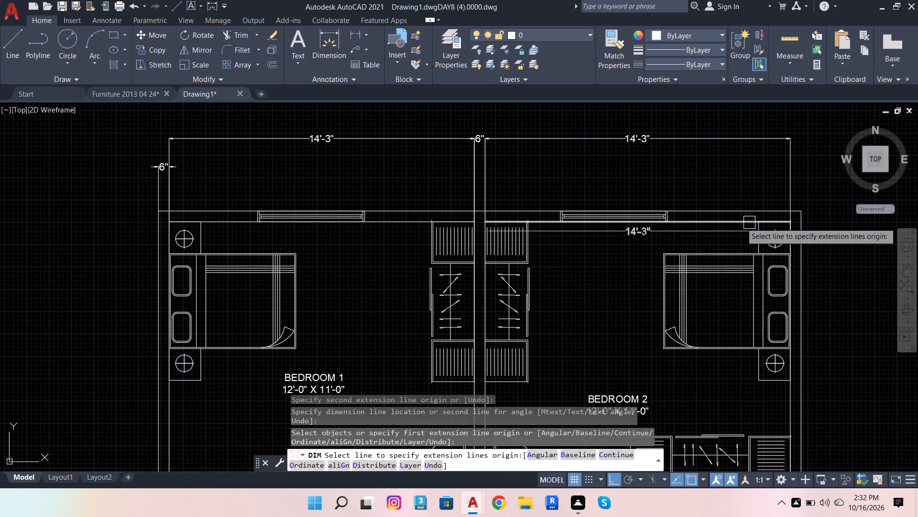
{"action": "scroll", "coordinate": [740, 223], "scroll_direction": "down", "scroll_amount": 3}
{"action": "scroll", "coordinate": [777, 224], "scroll_direction": "up", "scroll_amount": 4}
{"action": "scroll", "coordinate": [641, 217], "scroll_direction": "up", "scroll_amount": 3}
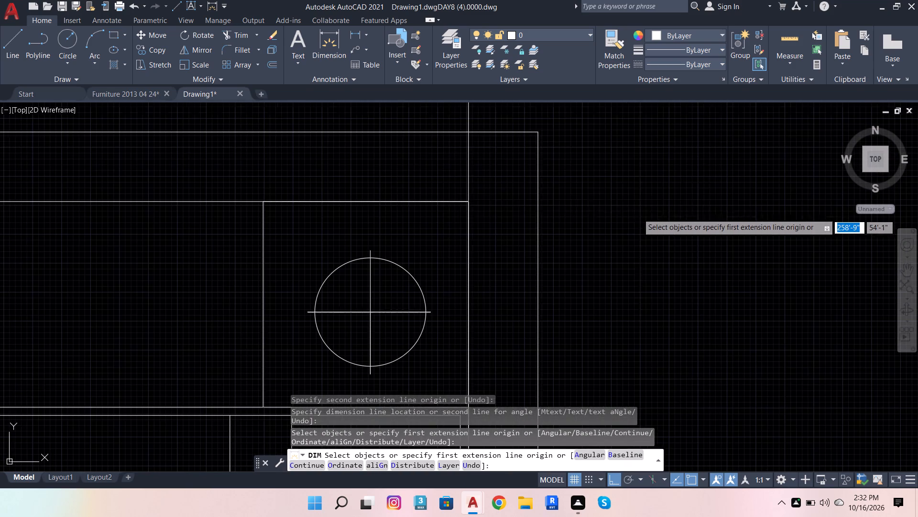
{"action": "left_click", "coordinate": [466, 200]}
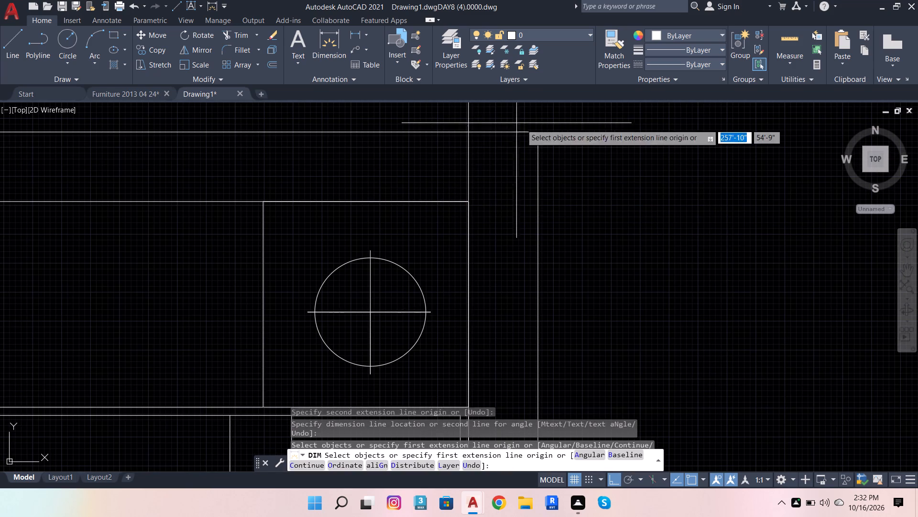
{"action": "left_click", "coordinate": [537, 132]}
{"action": "scroll", "coordinate": [590, 202], "scroll_direction": "down", "scroll_amount": 4}
{"action": "scroll", "coordinate": [566, 201], "scroll_direction": "up", "scroll_amount": 1}
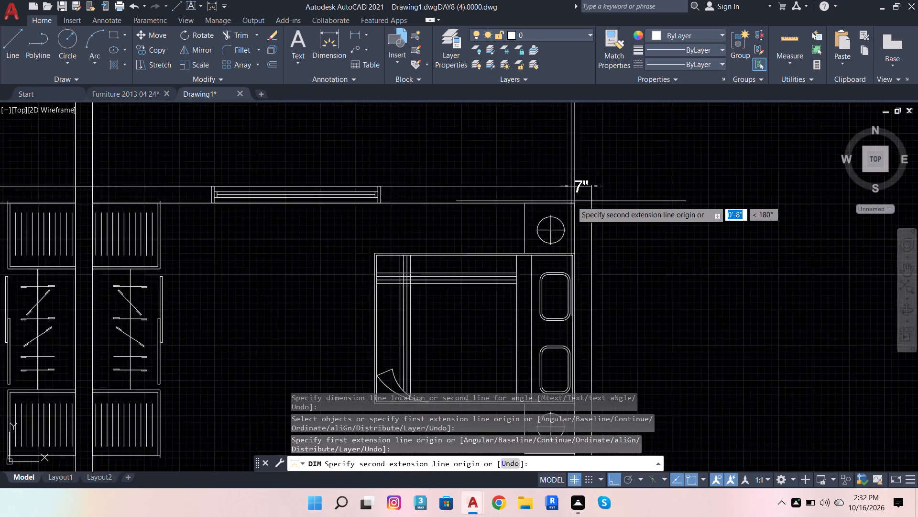
{"action": "scroll", "coordinate": [572, 201], "scroll_direction": "up", "scroll_amount": 2}
{"action": "left_click", "coordinate": [574, 199]}
{"action": "scroll", "coordinate": [586, 227], "scroll_direction": "down", "scroll_amount": 3}
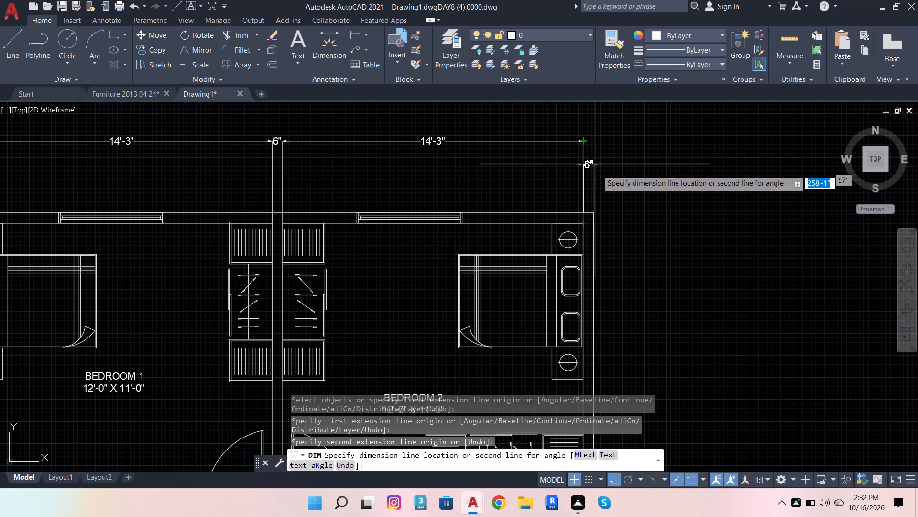
{"action": "left_click", "coordinate": [598, 177]}
{"action": "scroll", "coordinate": [596, 158], "scroll_direction": "down", "scroll_amount": 2}
{"action": "scroll", "coordinate": [585, 225], "scroll_direction": "up", "scroll_amount": 2}
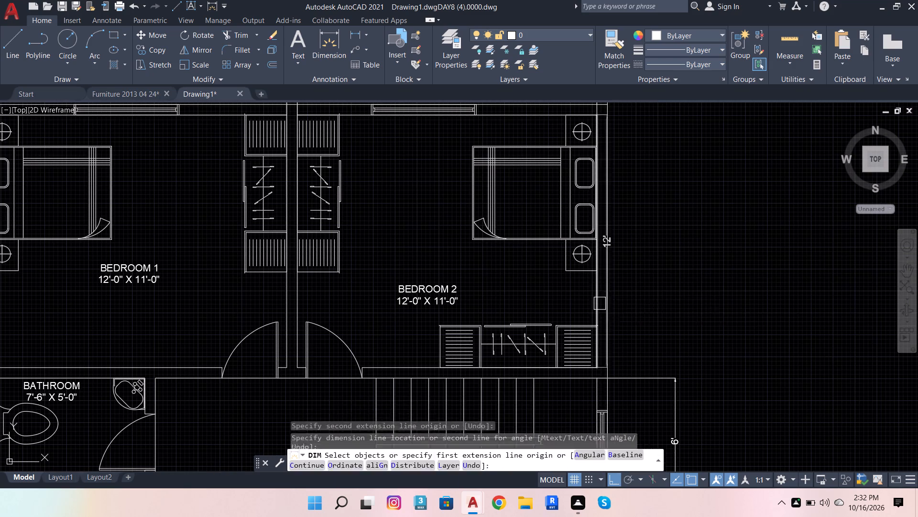
Dimension the length of Bedroom 2's right inner wall, placing the dimension to the right of the plan.
{"action": "left_click", "coordinate": [596, 305]}
{"action": "left_click", "coordinate": [692, 280]}
Dimension the thickness of the wall between Bedroom 2 and the staircase, placing the dimension to the right of the plan.
{"action": "scroll", "coordinate": [621, 234], "scroll_direction": "down", "scroll_amount": 2}
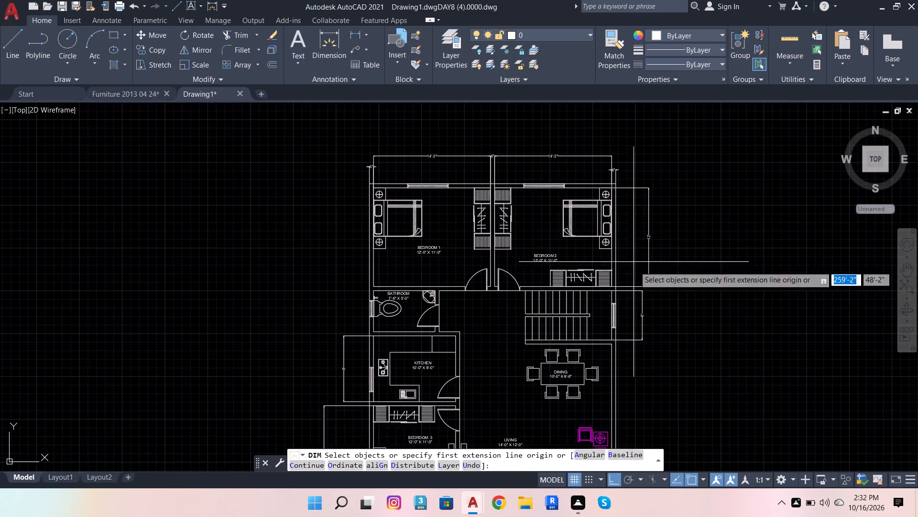
{"action": "scroll", "coordinate": [641, 291], "scroll_direction": "up", "scroll_amount": 4}
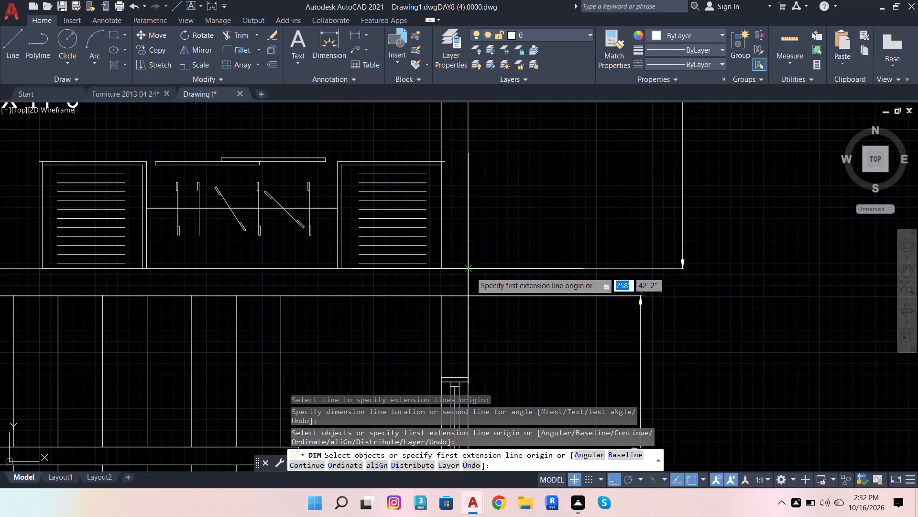
{"action": "left_click", "coordinate": [470, 271]}
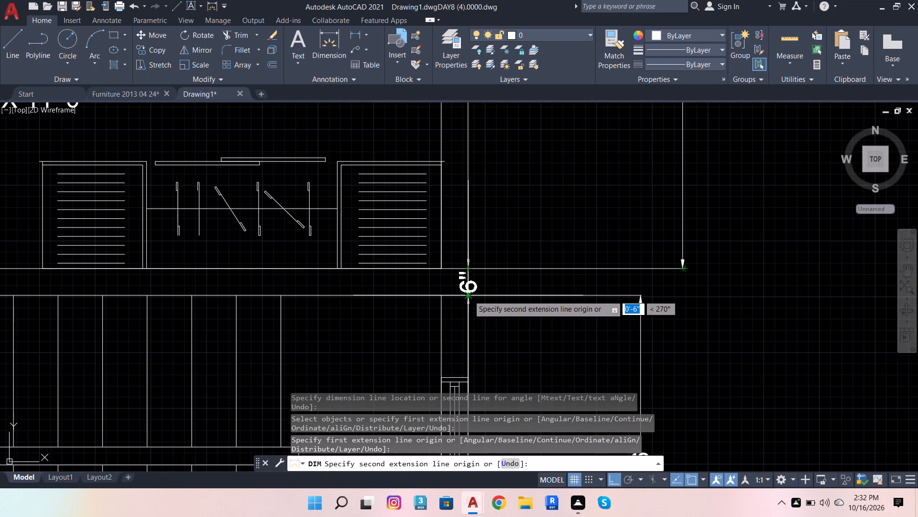
{"action": "left_click", "coordinate": [469, 295]}
{"action": "left_click", "coordinate": [590, 303]}
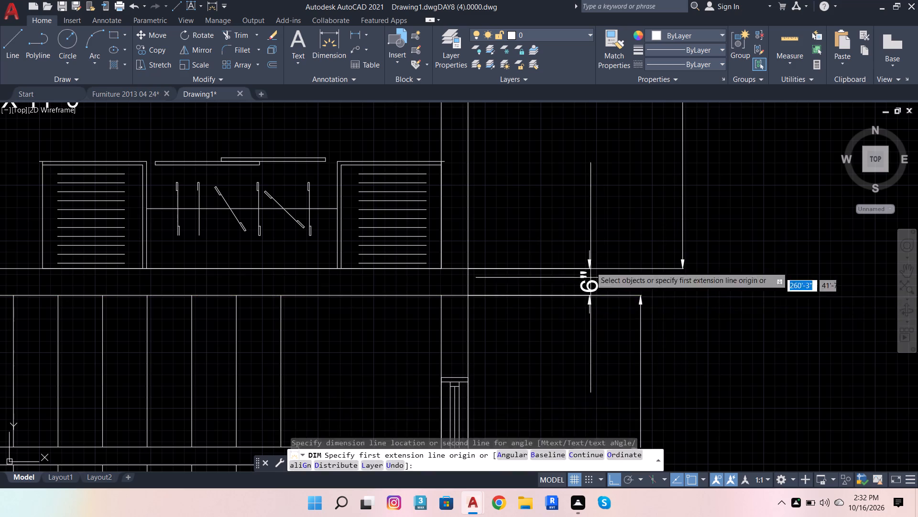
Dimension the wall between the staircase and dining area with a 6" thickness, placing the dimension to the right of the plan.
{"action": "scroll", "coordinate": [587, 193], "scroll_direction": "down", "scroll_amount": 4}
{"action": "scroll", "coordinate": [572, 284], "scroll_direction": "up", "scroll_amount": 4}
{"action": "scroll", "coordinate": [552, 169], "scroll_direction": "down", "scroll_amount": 1}
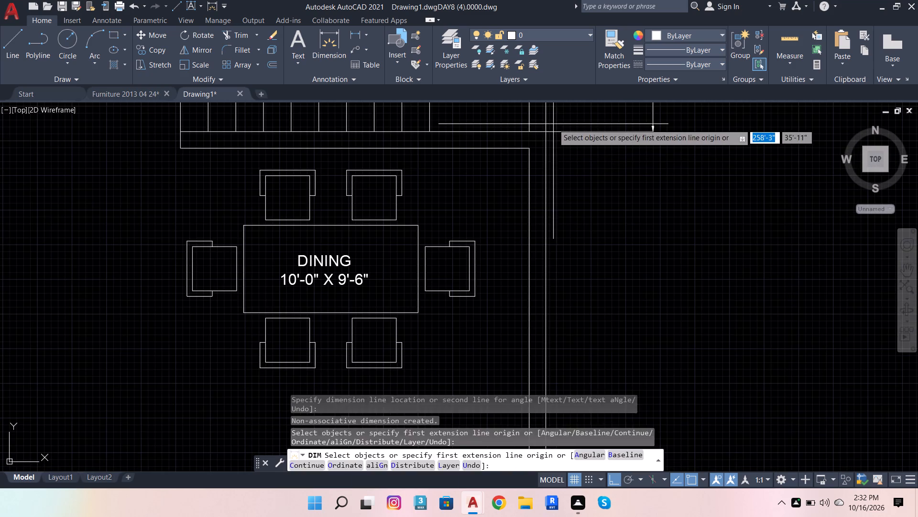
{"action": "left_click", "coordinate": [547, 131]}
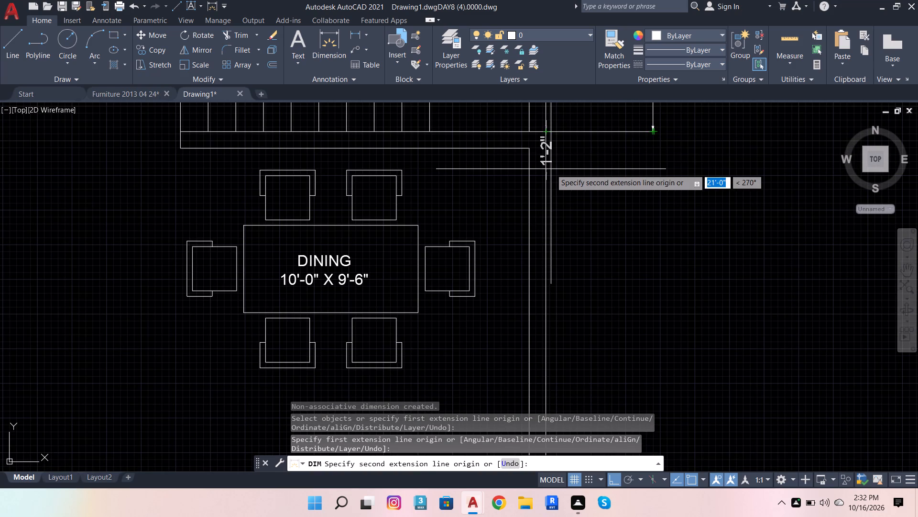
{"action": "key", "text": "6"}
{"action": "key", "text": "Return"}
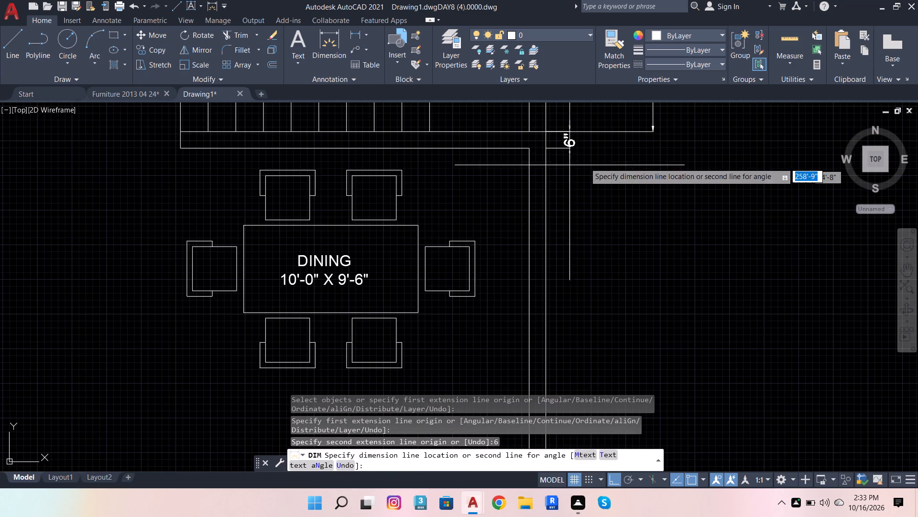
{"action": "left_click", "coordinate": [610, 162]}
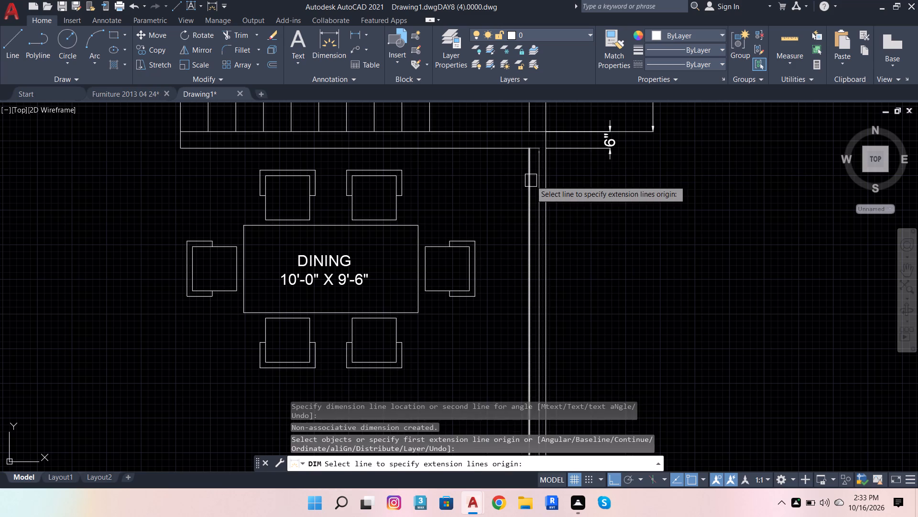
Dimension the right inner wall along the dining and living areas, placing the dimension to the right of the plan.
{"action": "left_click", "coordinate": [531, 180]}
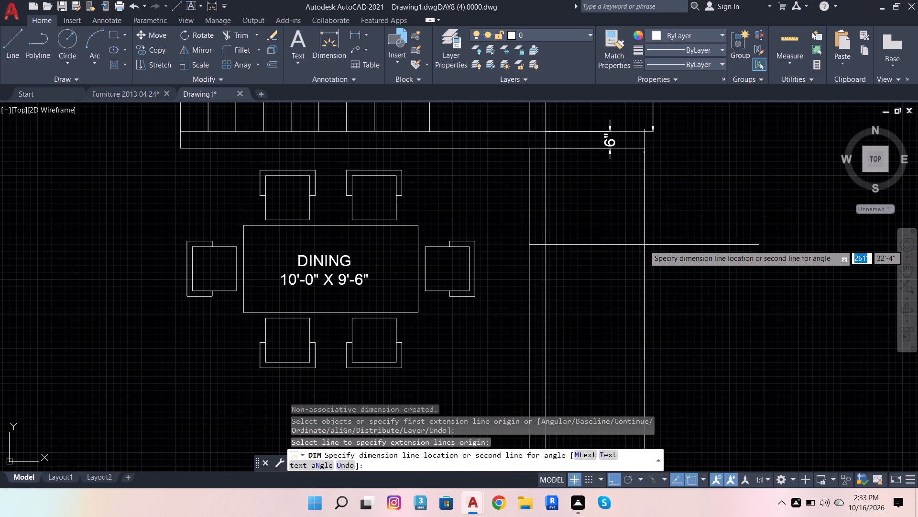
{"action": "left_click", "coordinate": [644, 245]}
Dimension the living room's inner width along the bottom wall, placing the dimension below the plan.
{"action": "scroll", "coordinate": [678, 169], "scroll_direction": "down", "scroll_amount": 4}
{"action": "scroll", "coordinate": [638, 324], "scroll_direction": "up", "scroll_amount": 4}
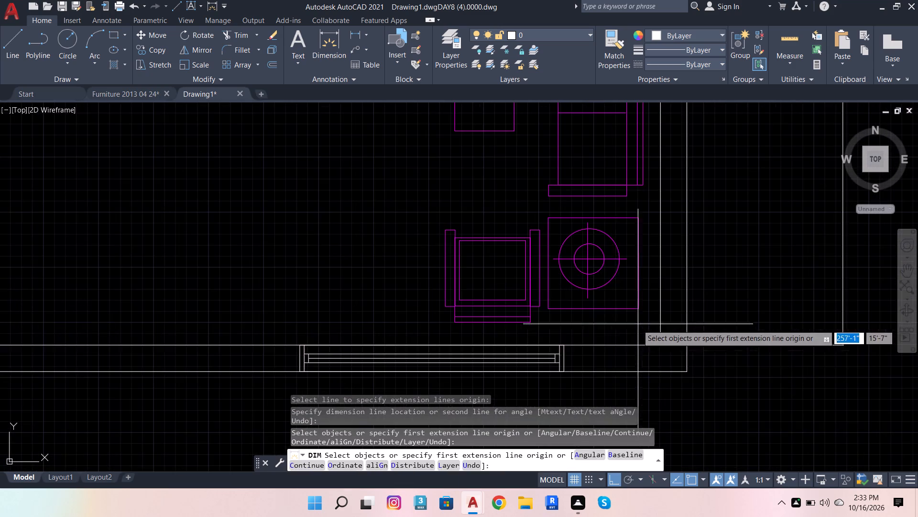
{"action": "scroll", "coordinate": [661, 325], "scroll_direction": "down", "scroll_amount": 3}
{"action": "scroll", "coordinate": [662, 354], "scroll_direction": "up", "scroll_amount": 1}
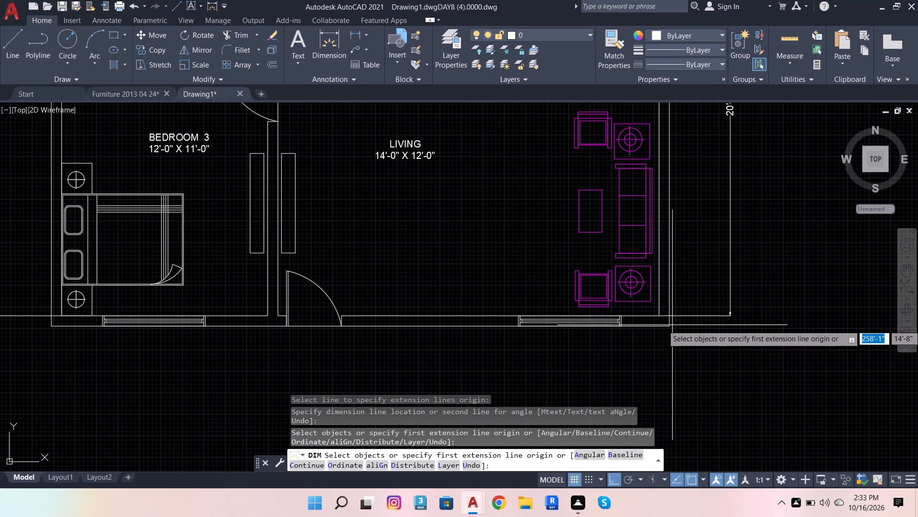
{"action": "left_click", "coordinate": [656, 314]}
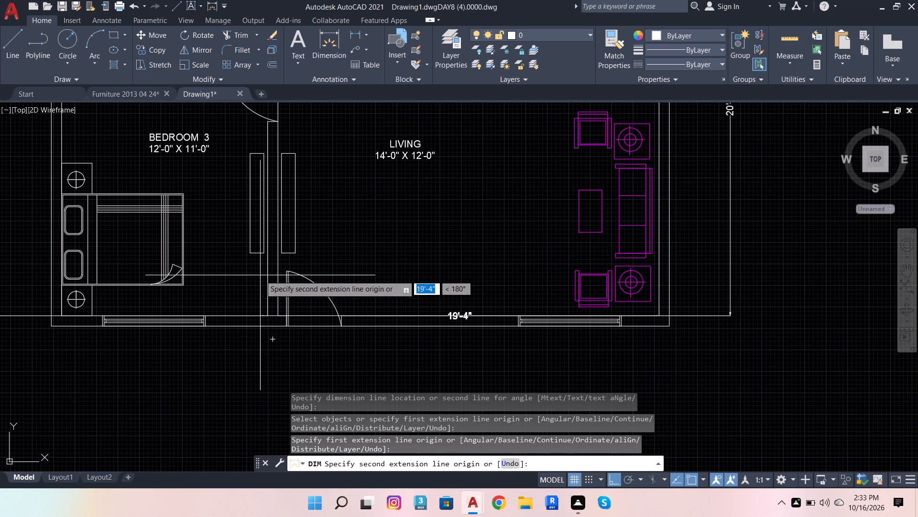
{"action": "left_click", "coordinate": [281, 315]}
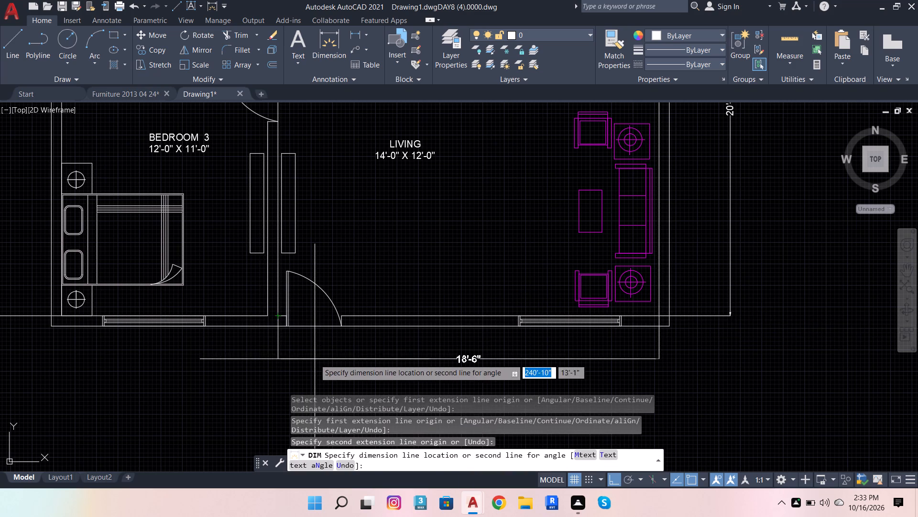
{"action": "left_click", "coordinate": [315, 359]}
Dimension the right outer wall's thickness at the living room's bottom-right corner, placing the dimension below the plan.
{"action": "scroll", "coordinate": [780, 381], "scroll_direction": "up", "scroll_amount": 2}
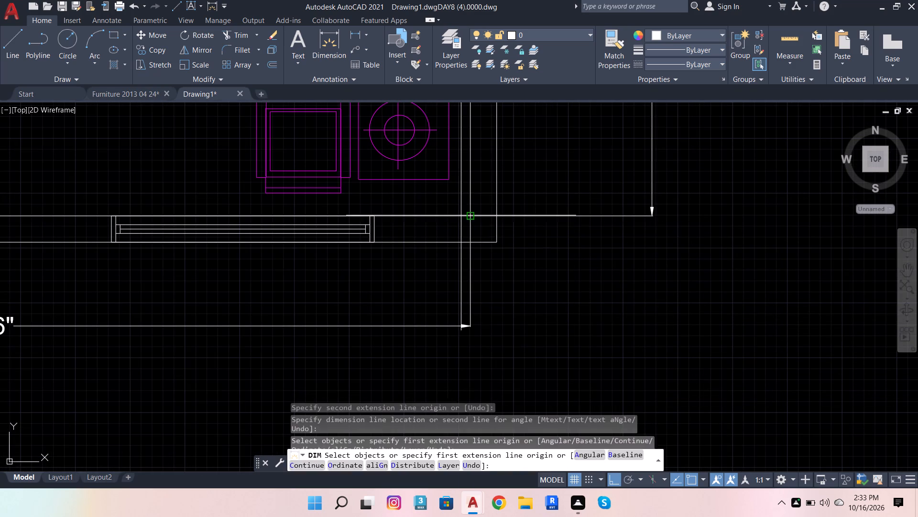
{"action": "left_click", "coordinate": [469, 216]}
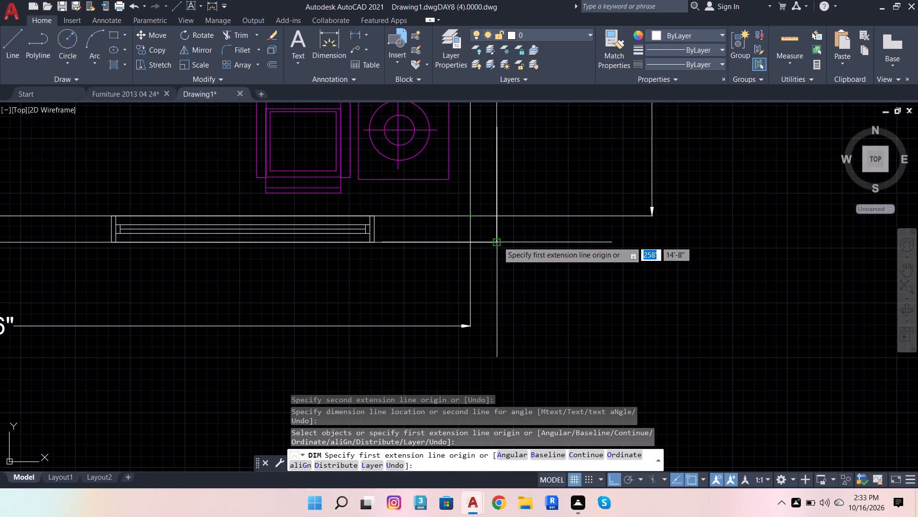
{"action": "left_click", "coordinate": [498, 241]}
{"action": "left_click", "coordinate": [474, 214]}
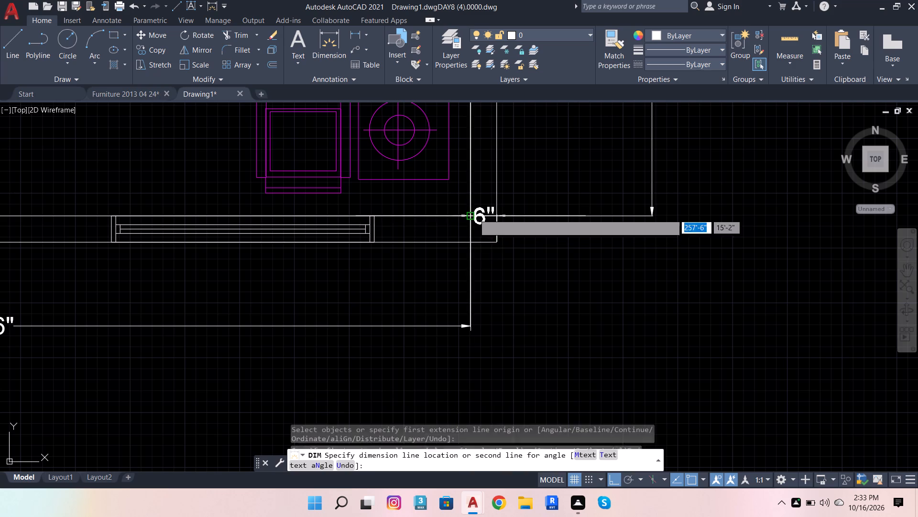
{"action": "left_click", "coordinate": [516, 319]}
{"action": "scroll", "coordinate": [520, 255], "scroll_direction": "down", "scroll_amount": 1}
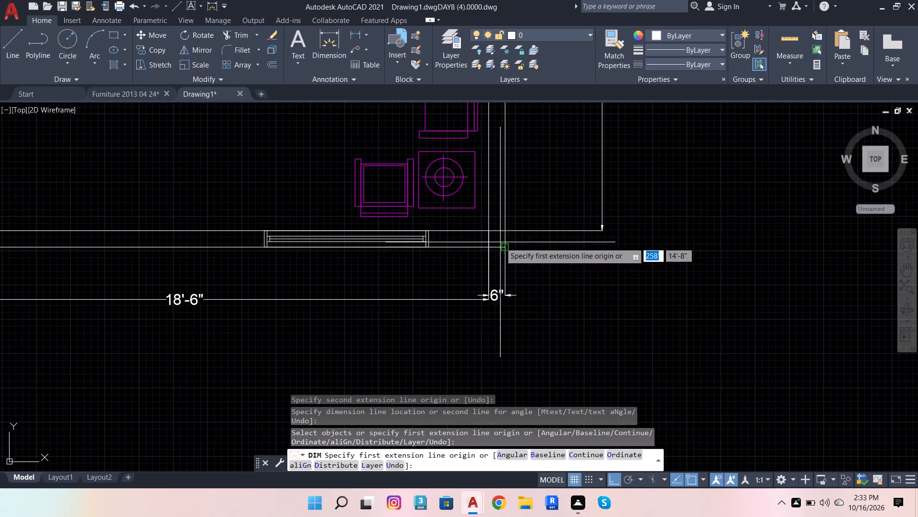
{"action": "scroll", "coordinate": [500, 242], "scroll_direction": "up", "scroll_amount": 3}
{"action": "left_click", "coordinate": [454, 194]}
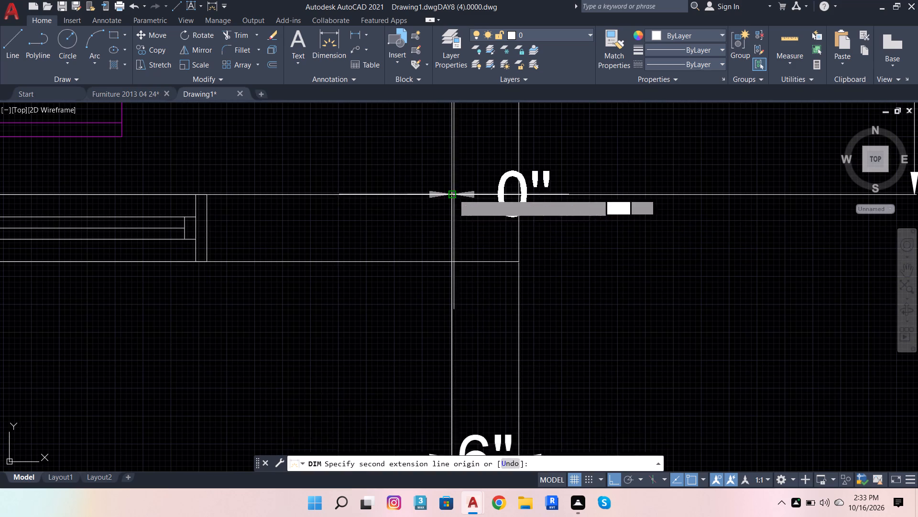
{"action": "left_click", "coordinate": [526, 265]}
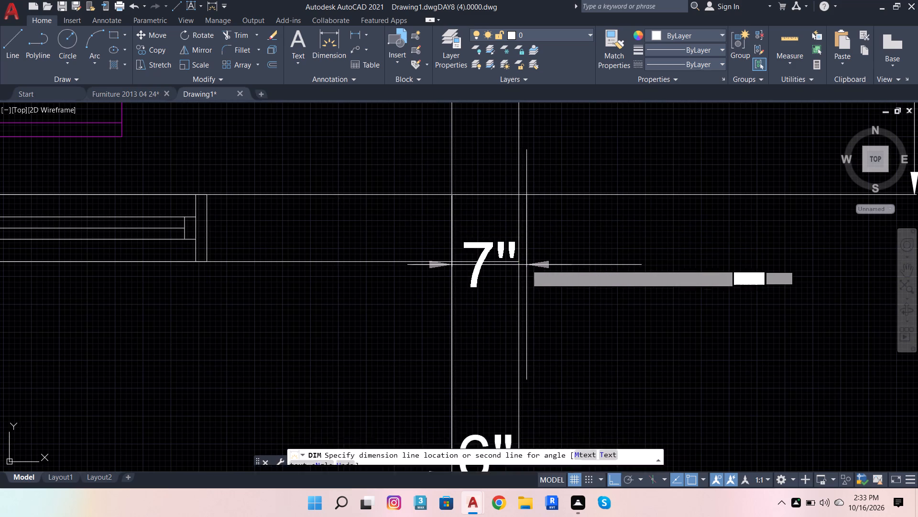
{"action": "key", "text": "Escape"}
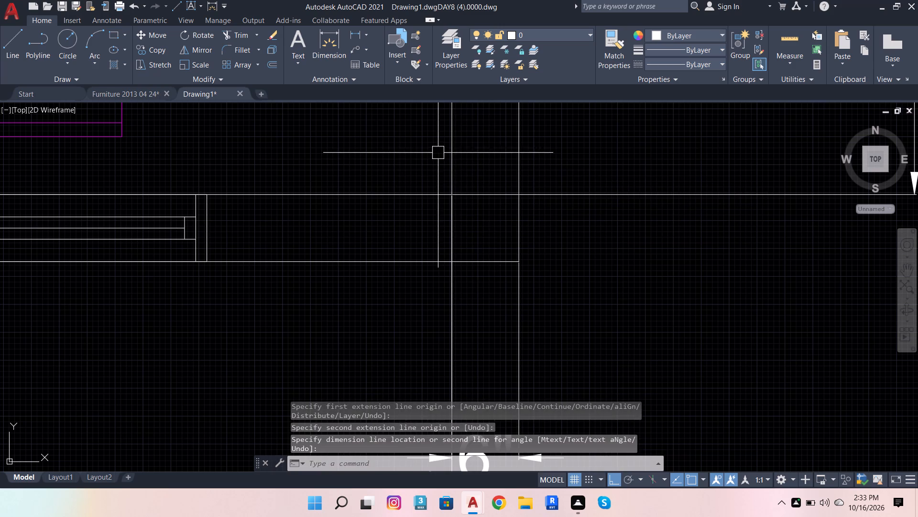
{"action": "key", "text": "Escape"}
Dimension the bottom outer wall's thickness at the living room's bottom-right corner, placing the dimension to the right of the plan.
{"action": "left_click", "coordinate": [327, 53]}
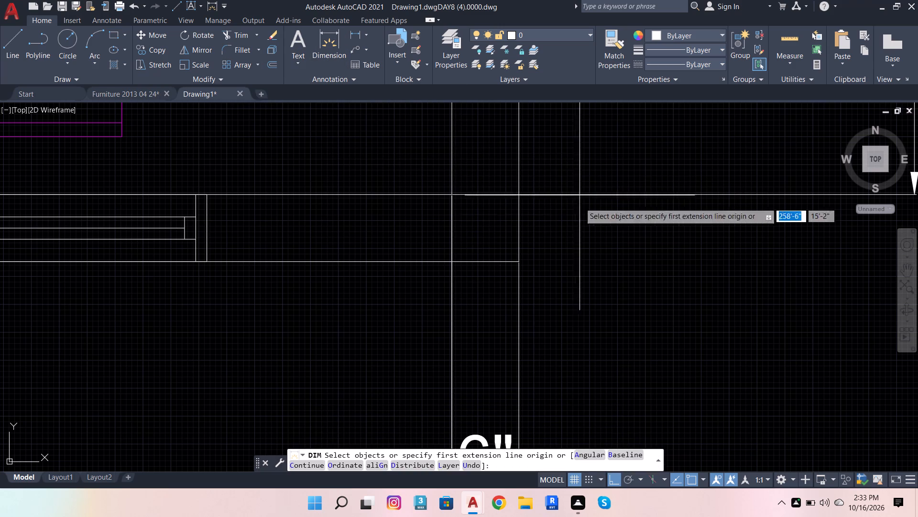
{"action": "left_click", "coordinate": [520, 258]}
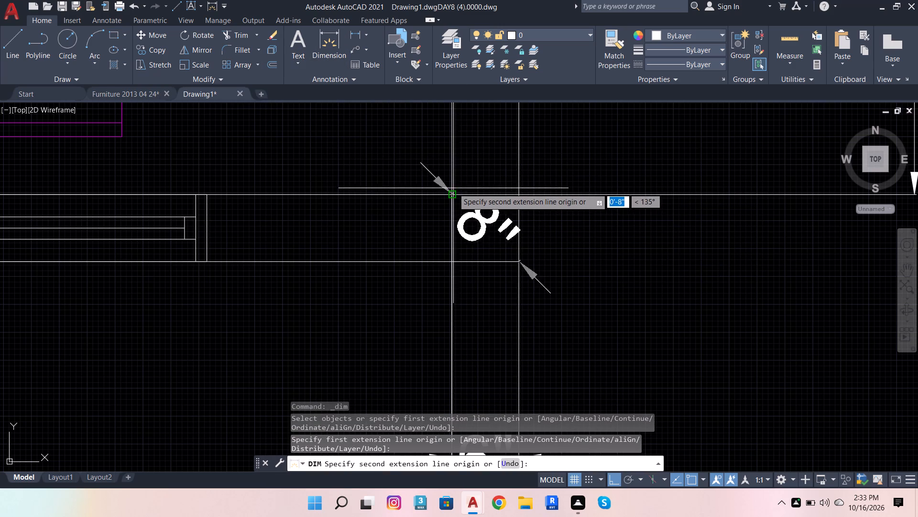
{"action": "left_click", "coordinate": [449, 189]}
{"action": "scroll", "coordinate": [357, 218], "scroll_direction": "down", "scroll_amount": 2}
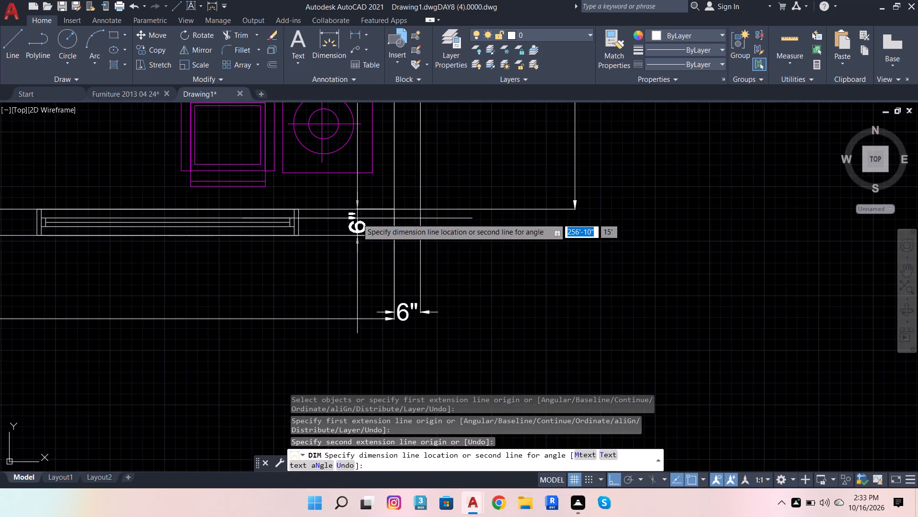
{"action": "scroll", "coordinate": [492, 228], "scroll_direction": "up", "scroll_amount": 1}
{"action": "left_click", "coordinate": [493, 227]}
Dimension the thickness of the partition wall between Bedroom 3 and the living room, placing the dimension below the plan.
{"action": "scroll", "coordinate": [751, 220], "scroll_direction": "down", "scroll_amount": 4}
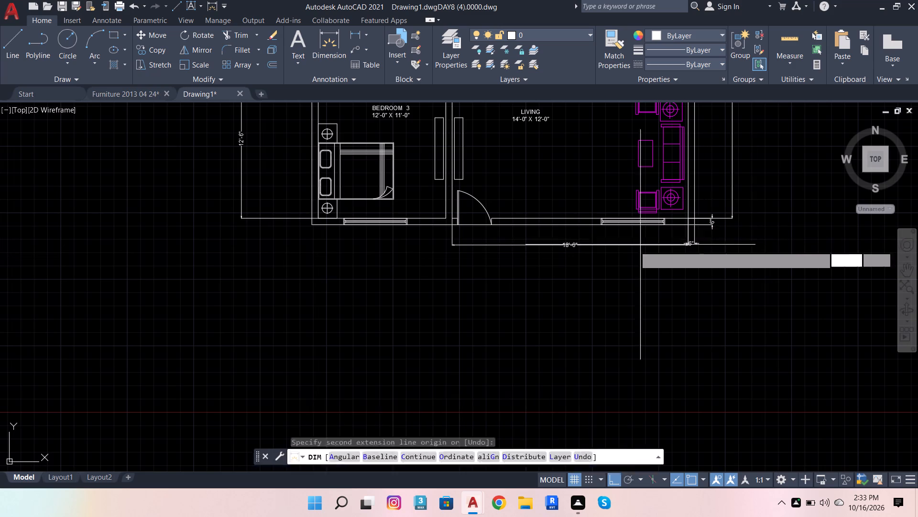
{"action": "scroll", "coordinate": [499, 230], "scroll_direction": "up", "scroll_amount": 3}
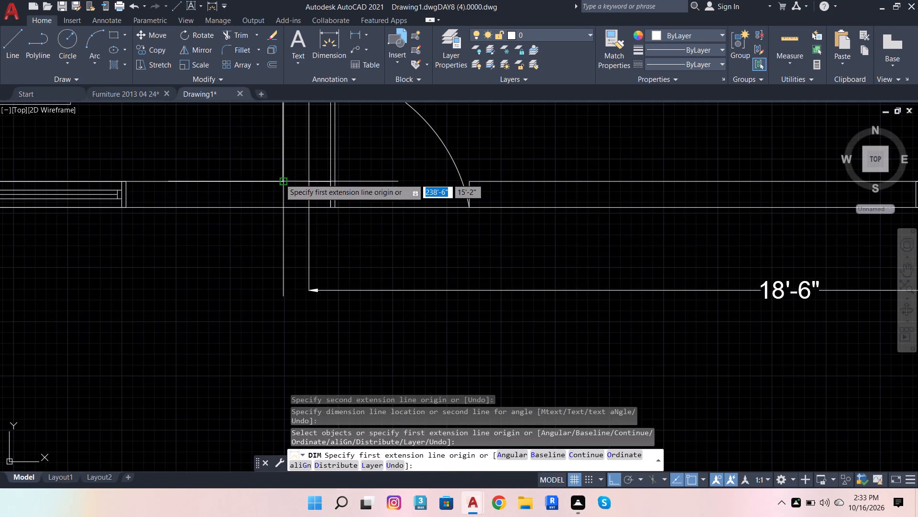
{"action": "left_click", "coordinate": [280, 179]}
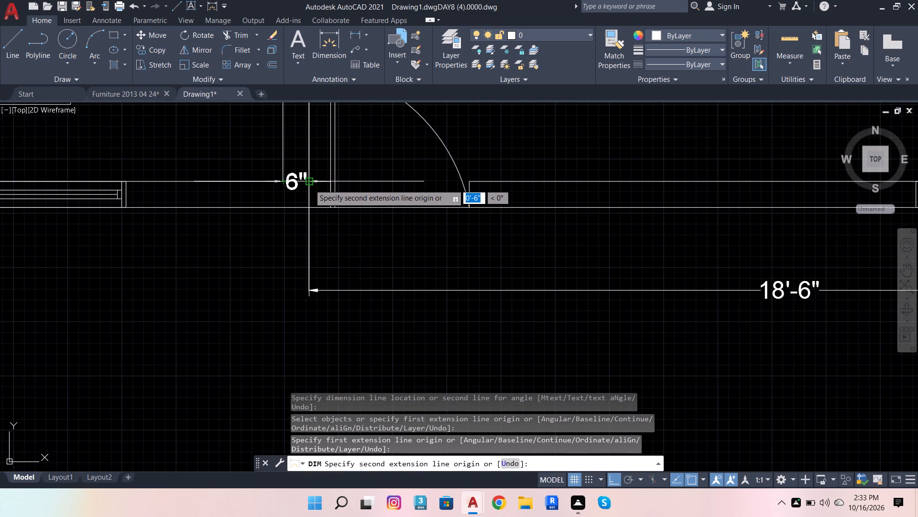
{"action": "left_click", "coordinate": [310, 184]}
{"action": "left_click", "coordinate": [303, 276]}
Dimension Bedroom 3's inner width along the bottom wall, placing the dimension below the plan.
{"action": "scroll", "coordinate": [354, 262], "scroll_direction": "down", "scroll_amount": 2}
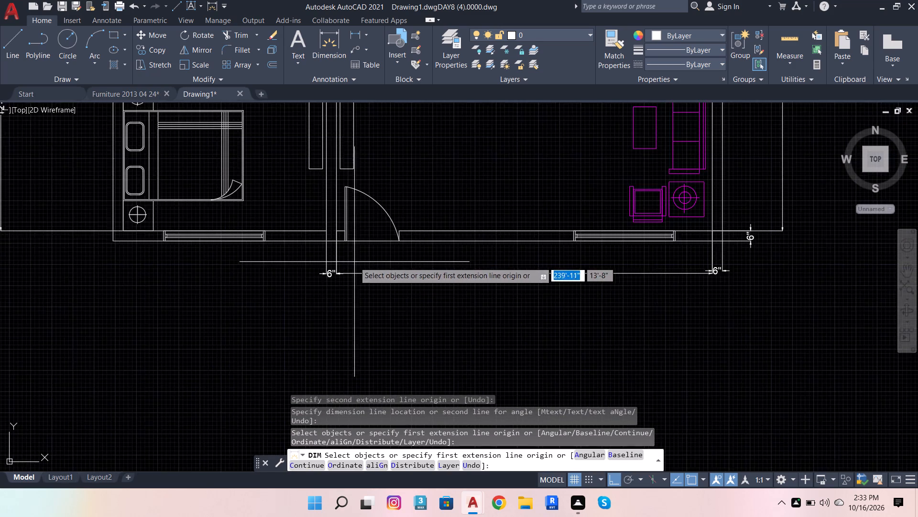
{"action": "scroll", "coordinate": [354, 262], "scroll_direction": "down", "scroll_amount": 1}
{"action": "scroll", "coordinate": [126, 236], "scroll_direction": "up", "scroll_amount": 4}
{"action": "scroll", "coordinate": [481, 277], "scroll_direction": "down", "scroll_amount": 2}
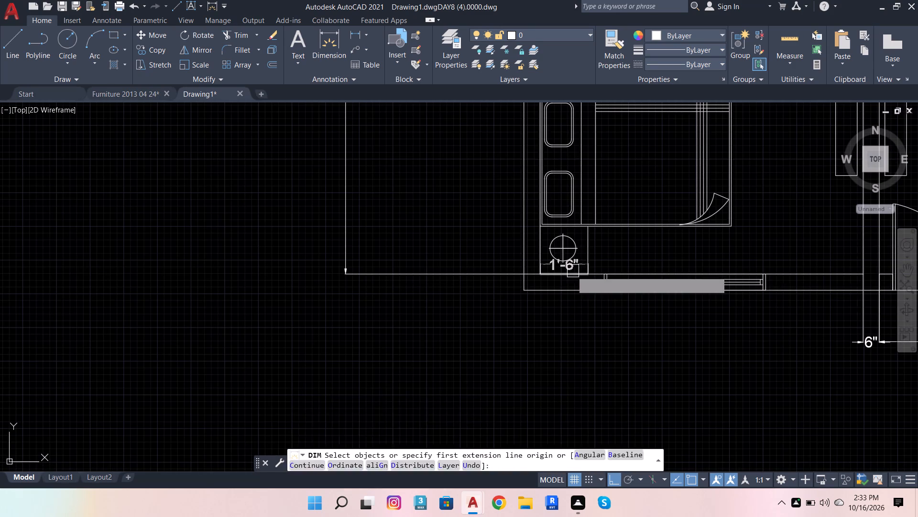
{"action": "scroll", "coordinate": [545, 278], "scroll_direction": "down", "scroll_amount": 2}
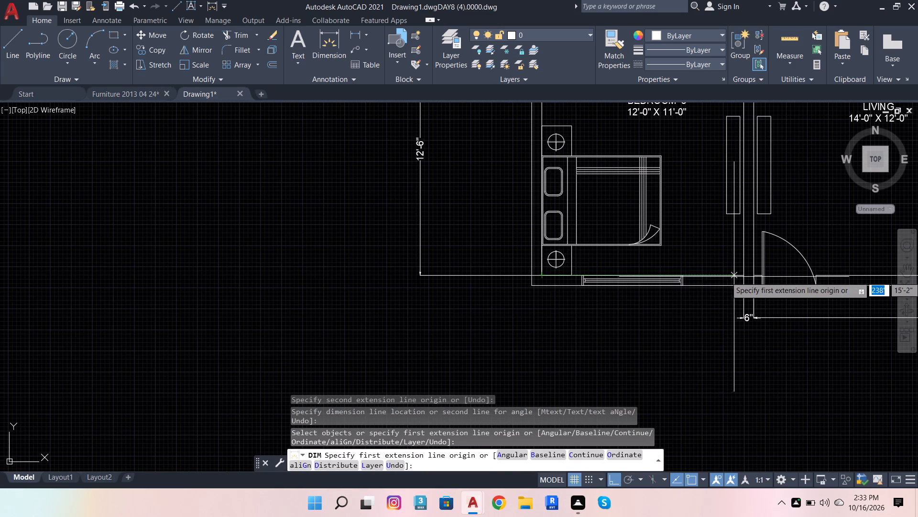
{"action": "left_click", "coordinate": [723, 277]}
{"action": "left_click", "coordinate": [709, 326]}
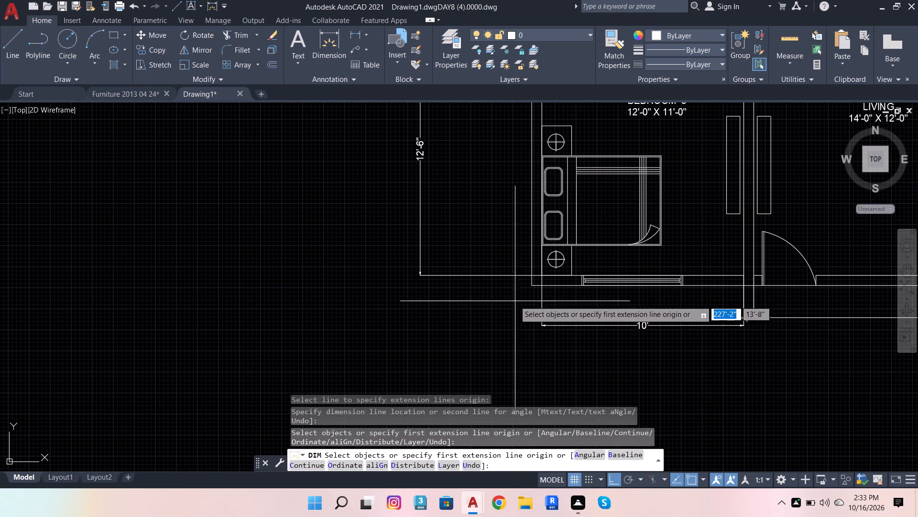
Dimension the left outer wall's thickness at Bedroom 3's bottom-left corner, placing the dimension below the plan.
{"action": "scroll", "coordinate": [507, 288], "scroll_direction": "up", "scroll_amount": 3}
{"action": "left_click", "coordinate": [606, 241]}
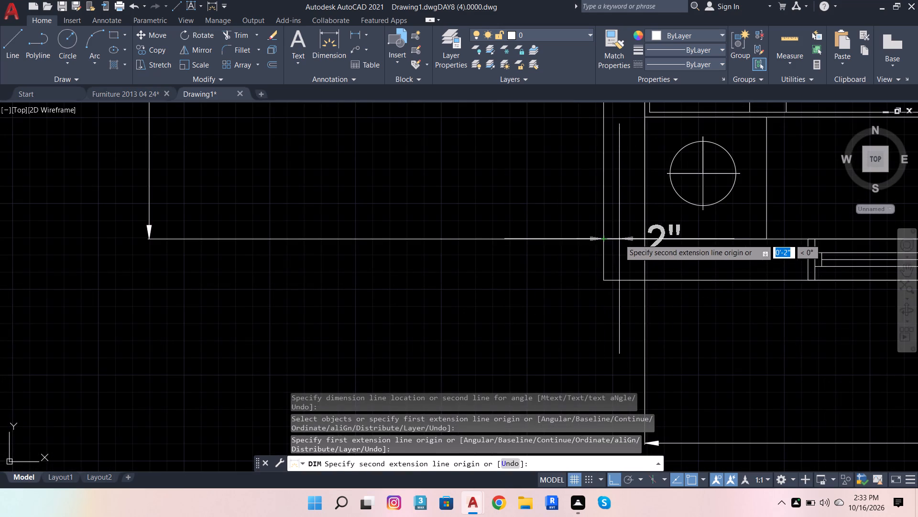
{"action": "left_click", "coordinate": [647, 239]}
{"action": "scroll", "coordinate": [599, 300], "scroll_direction": "down", "scroll_amount": 3}
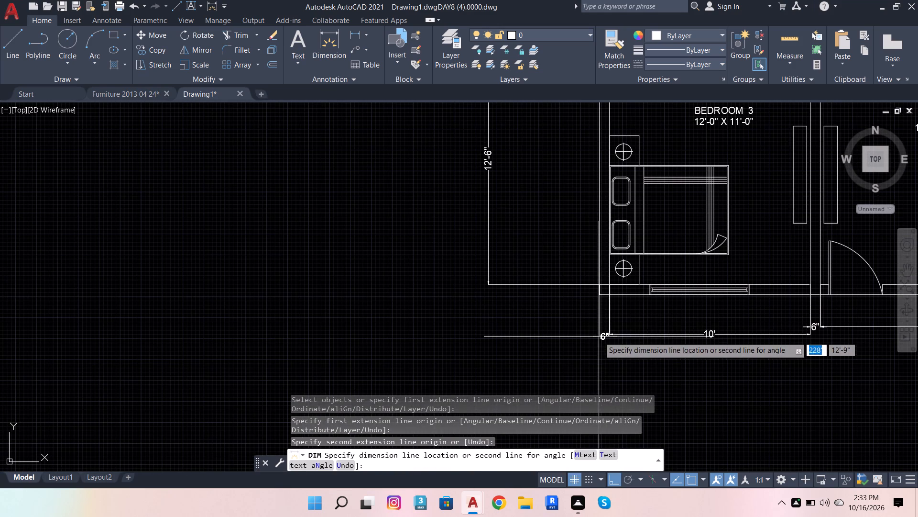
{"action": "left_click", "coordinate": [599, 337]}
Dimension the length of the bathroom's left inner wall, placing the dimension to the left of the plan.
{"action": "scroll", "coordinate": [497, 313], "scroll_direction": "down", "scroll_amount": 4}
{"action": "scroll", "coordinate": [497, 250], "scroll_direction": "up", "scroll_amount": 3}
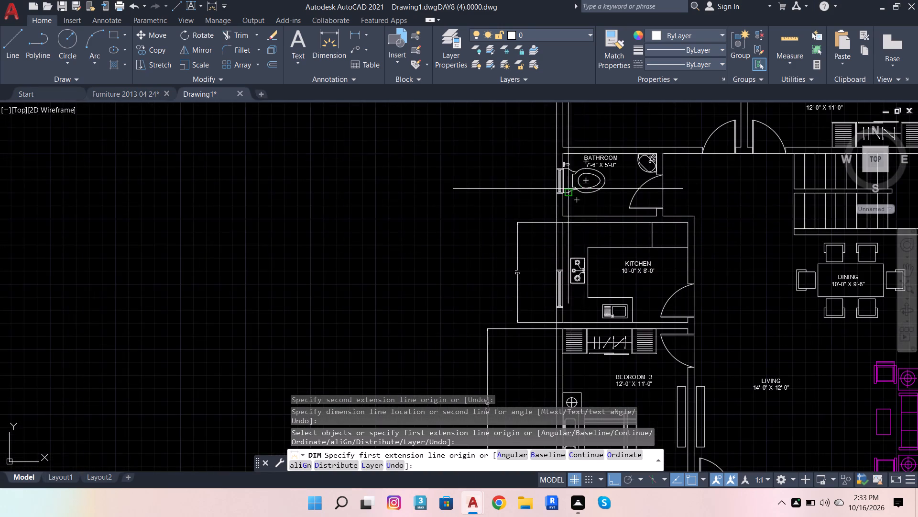
{"action": "scroll", "coordinate": [568, 189], "scroll_direction": "up", "scroll_amount": 2}
{"action": "left_click", "coordinate": [551, 231]}
{"action": "left_click", "coordinate": [498, 226]}
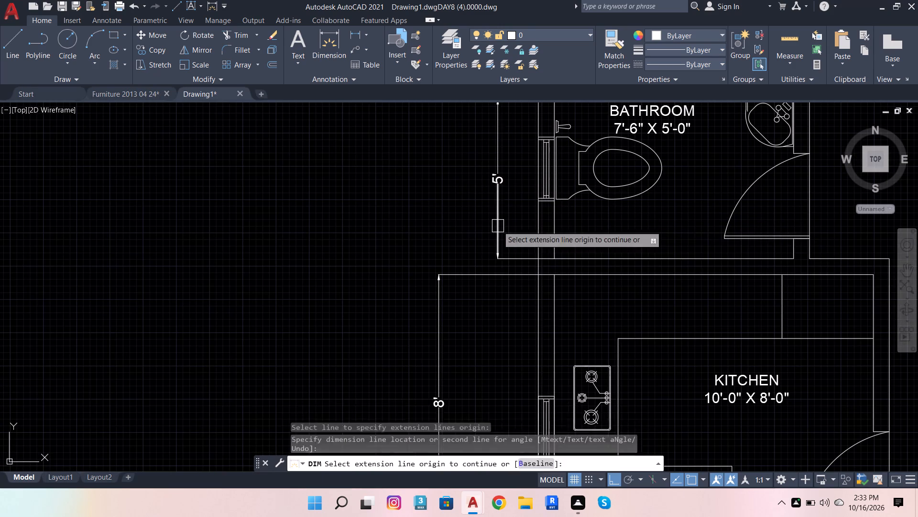
Dimension the thickness of the wall between the bathroom and the kitchen, placing the dimension to the left of the plan.
{"action": "scroll", "coordinate": [526, 253], "scroll_direction": "up", "scroll_amount": 3}
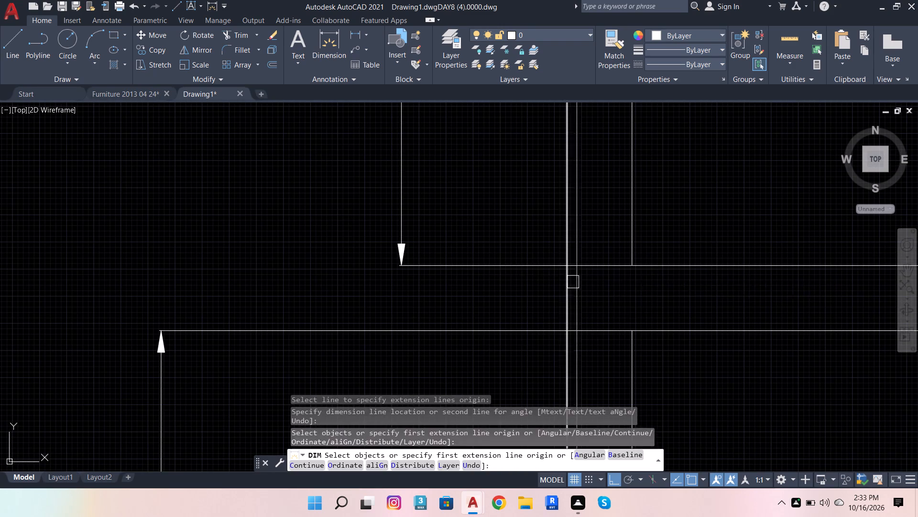
{"action": "left_click", "coordinate": [565, 267]}
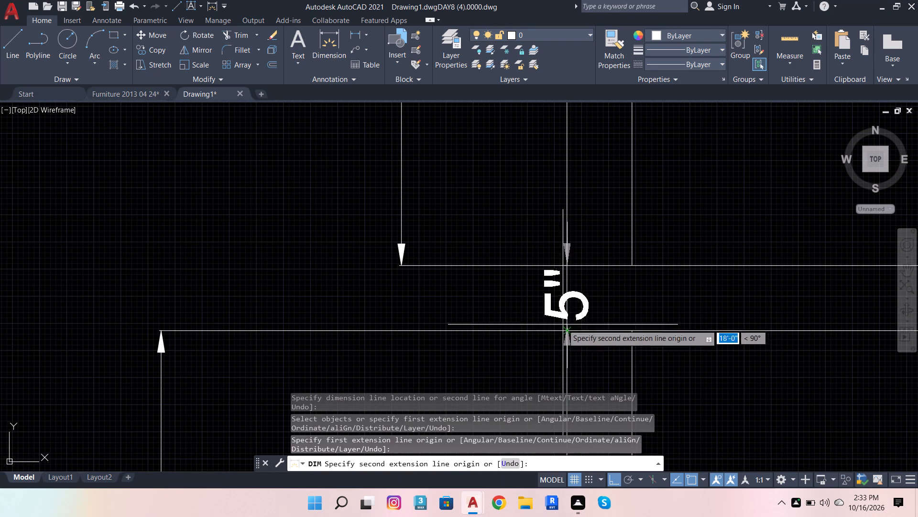
{"action": "left_click", "coordinate": [569, 330]}
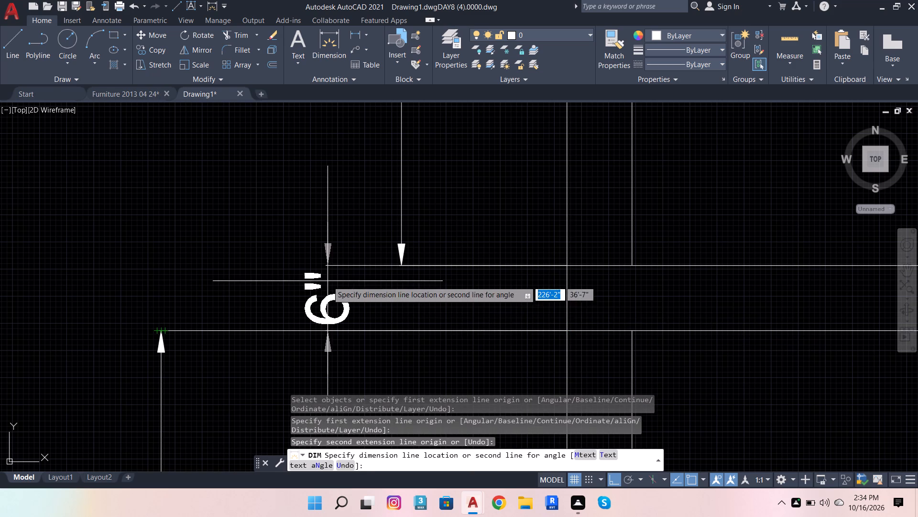
{"action": "left_click", "coordinate": [327, 280]}
Dimension the thickness of the wall between the bathroom and Bedroom 1, placing the dimension to the left of the plan.
{"action": "scroll", "coordinate": [502, 305], "scroll_direction": "down", "scroll_amount": 5}
{"action": "scroll", "coordinate": [512, 237], "scroll_direction": "up", "scroll_amount": 4}
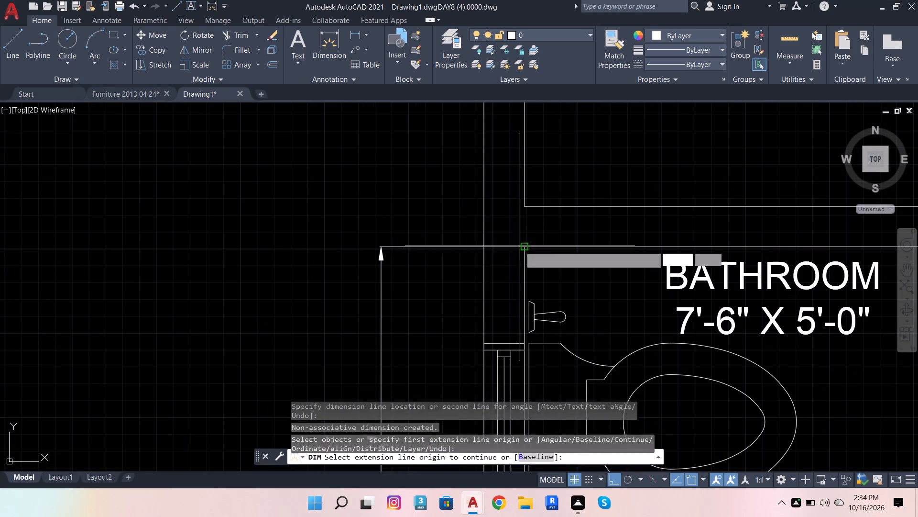
{"action": "left_click", "coordinate": [484, 251]}
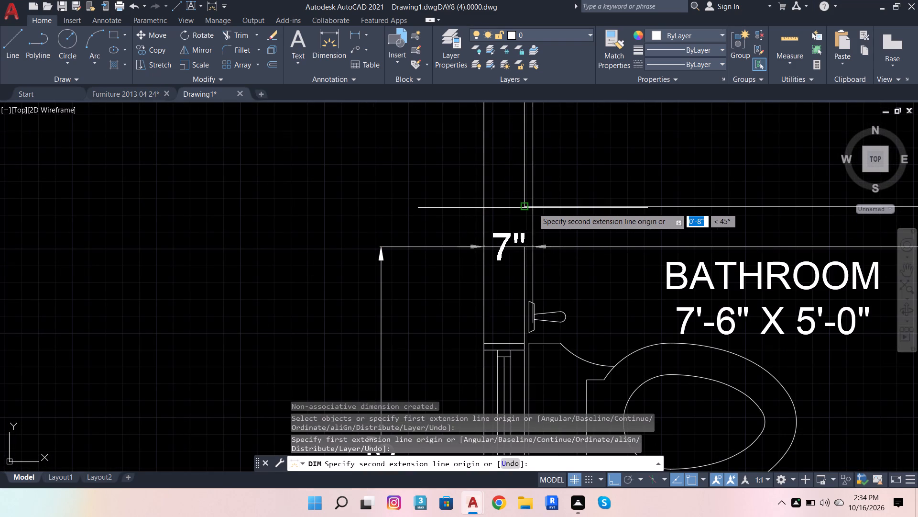
{"action": "left_click", "coordinate": [526, 204]}
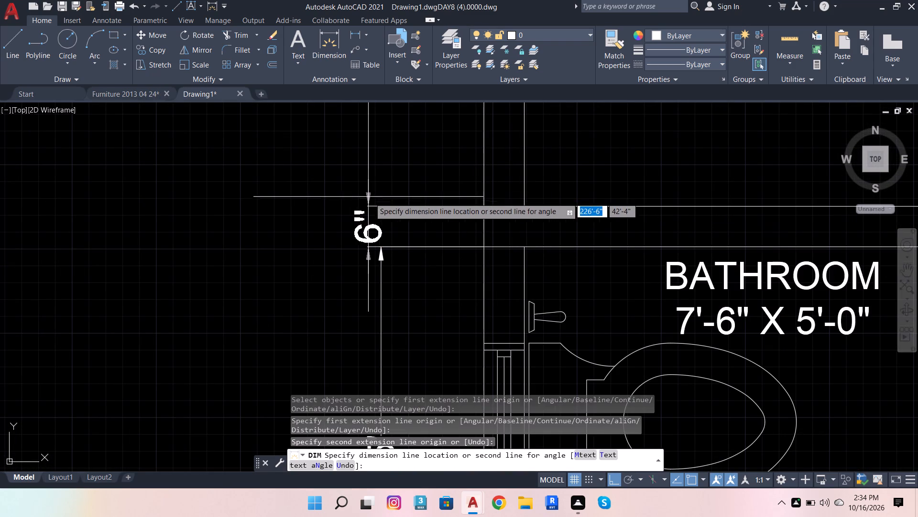
{"action": "left_click", "coordinate": [409, 208]}
Dimension the length of Bedroom 1's left inner wall, placing the dimension to the left of the plan.
{"action": "scroll", "coordinate": [460, 291], "scroll_direction": "down", "scroll_amount": 3}
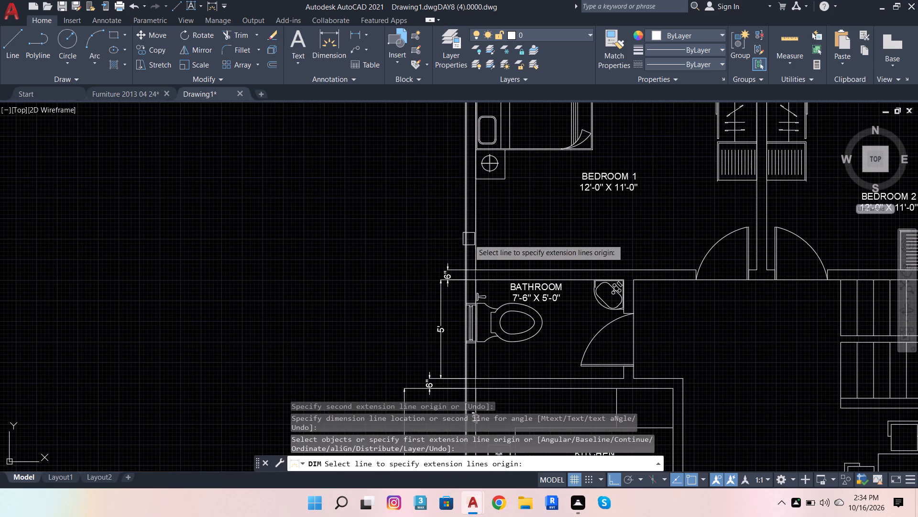
{"action": "left_click", "coordinate": [477, 243]}
{"action": "left_click", "coordinate": [379, 230]}
{"action": "scroll", "coordinate": [442, 287], "scroll_direction": "down", "scroll_amount": 4}
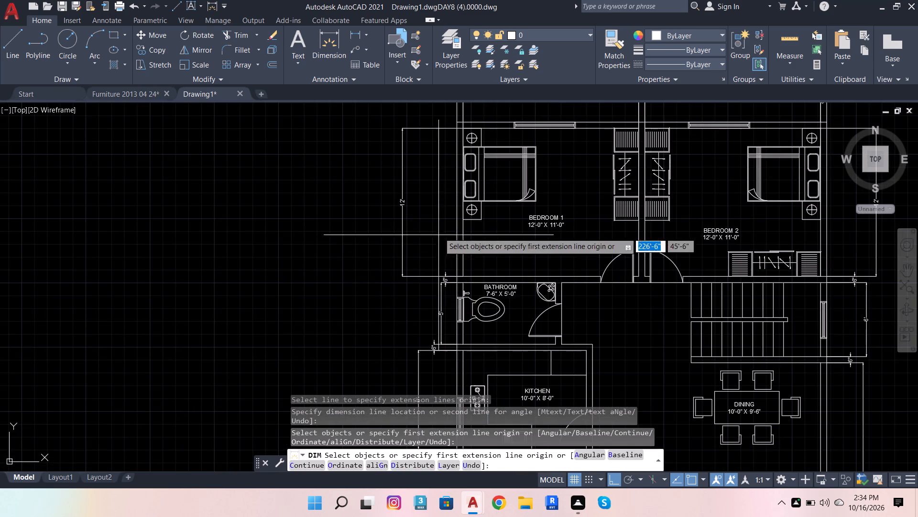
{"action": "scroll", "coordinate": [469, 262], "scroll_direction": "down", "scroll_amount": 2}
{"action": "key", "text": "Escape"}
{"action": "key", "text": "Escape"}
{"action": "key", "text": "Escape"}
{"action": "key", "text": "Escape"}
{"action": "key", "text": "Escape"}
{"action": "key", "text": "Escape"}
{"action": "key", "text": "Escape"}
{"action": "key", "text": "Escape"}
{"action": "key", "text": "Escape"}
{"action": "key", "text": "Escape"}
{"action": "key", "text": "Escape"}
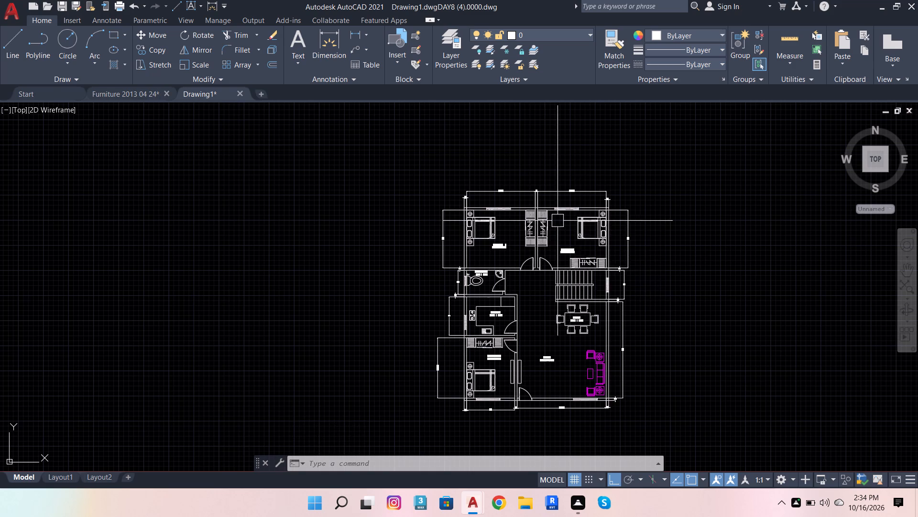
Examine the dimensioned floor plan as a whole and around the stairs, bathroom and bedrooms.
{"action": "scroll", "coordinate": [554, 262], "scroll_direction": "down", "scroll_amount": 2}
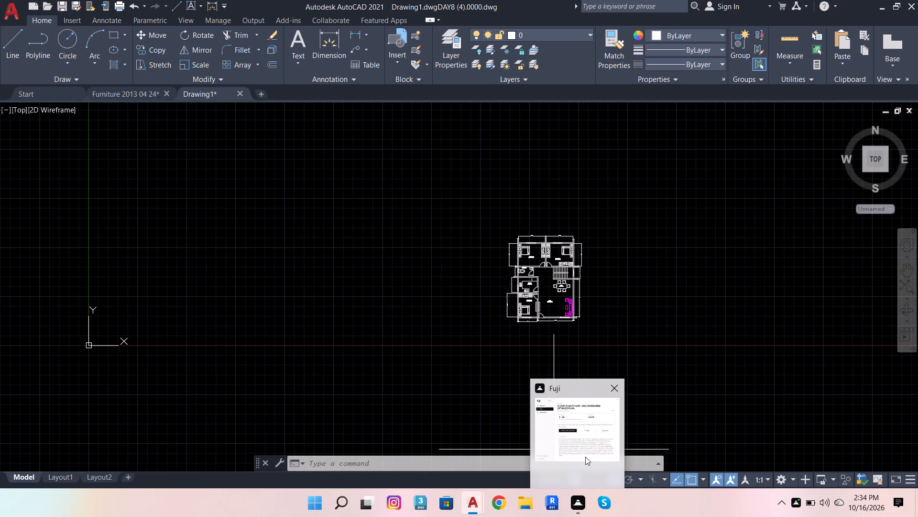
{"action": "scroll", "coordinate": [561, 232], "scroll_direction": "down", "scroll_amount": 3}
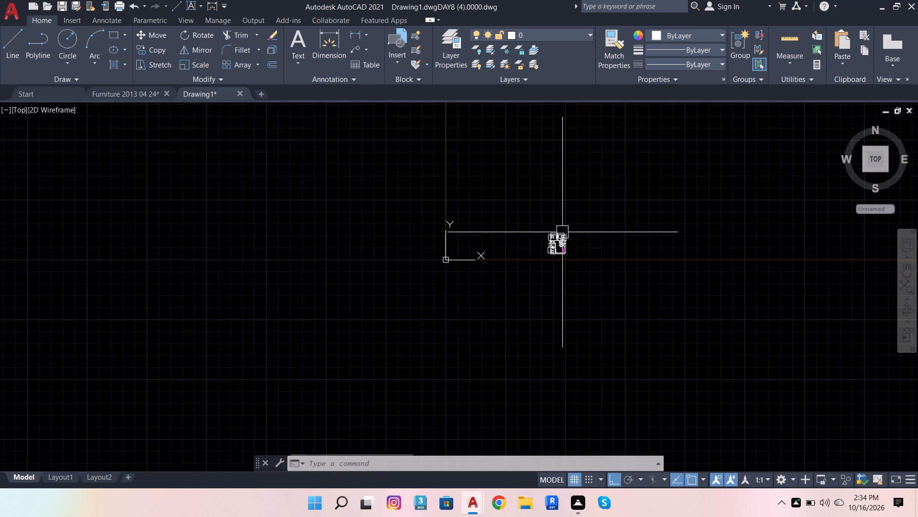
{"action": "scroll", "coordinate": [568, 238], "scroll_direction": "up", "scroll_amount": 5}
{"action": "scroll", "coordinate": [544, 288], "scroll_direction": "up", "scroll_amount": 4}
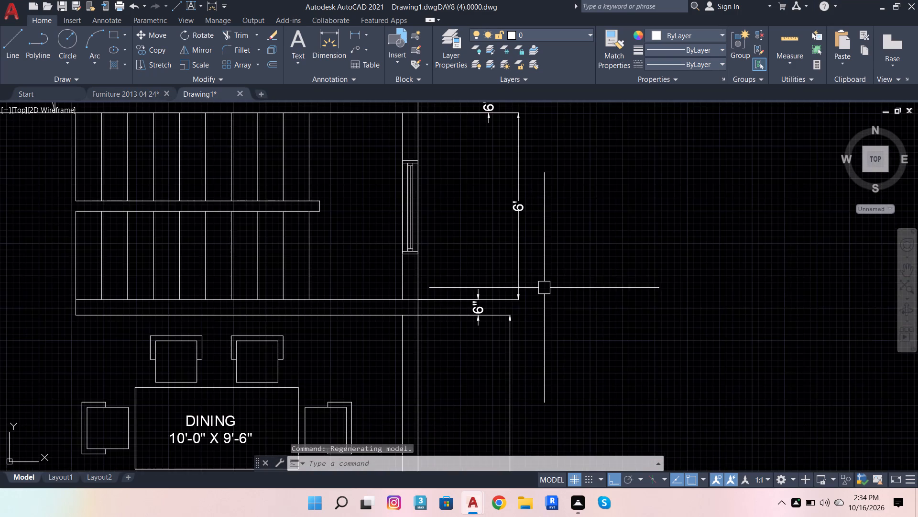
{"action": "scroll", "coordinate": [543, 274], "scroll_direction": "down", "scroll_amount": 2}
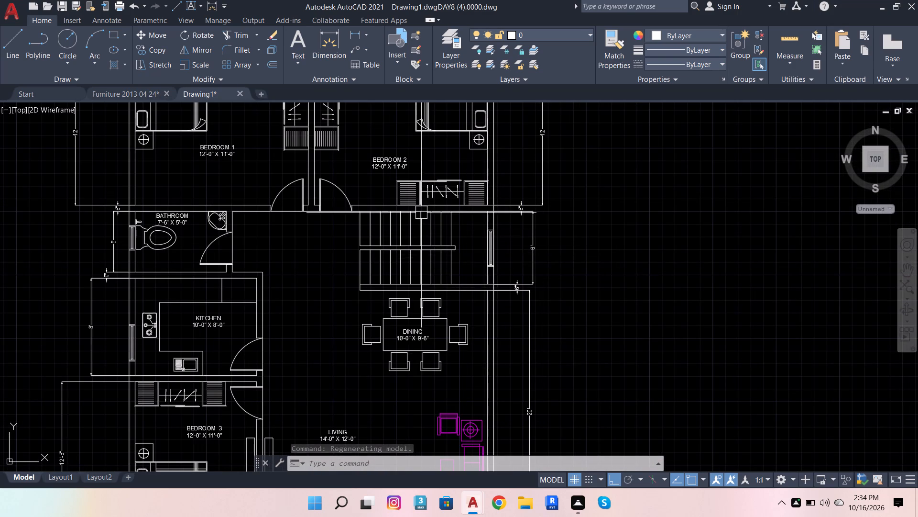
{"action": "scroll", "coordinate": [568, 157], "scroll_direction": "down", "scroll_amount": 3}
{"action": "scroll", "coordinate": [513, 213], "scroll_direction": "up", "scroll_amount": 4}
{"action": "scroll", "coordinate": [512, 214], "scroll_direction": "down", "scroll_amount": 1}
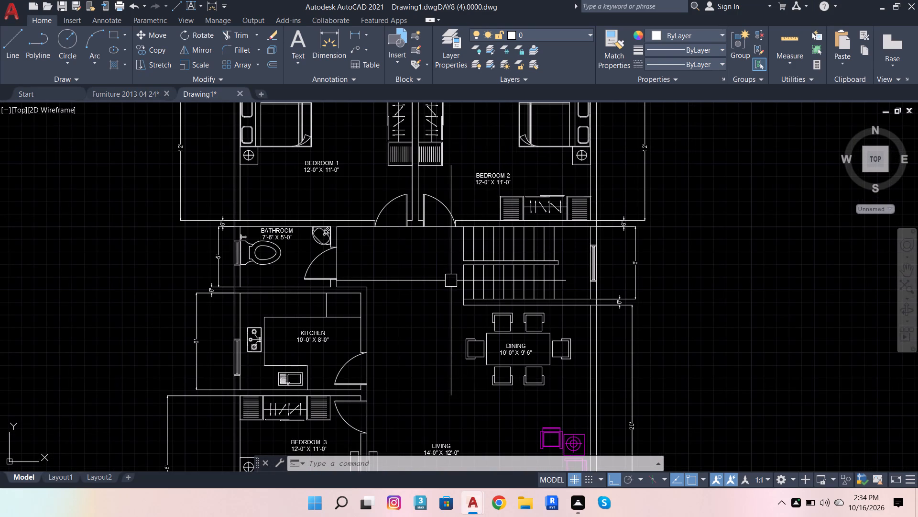
{"action": "scroll", "coordinate": [484, 337], "scroll_direction": "down", "scroll_amount": 1}
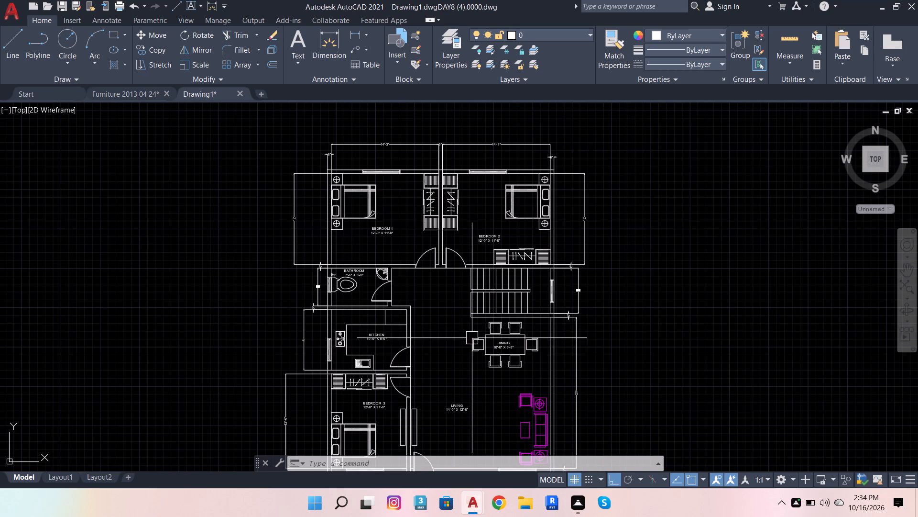
Open the window block EDFRTYUI in Bedroom 1's top wall for editing.
{"action": "scroll", "coordinate": [349, 135], "scroll_direction": "up", "scroll_amount": 4}
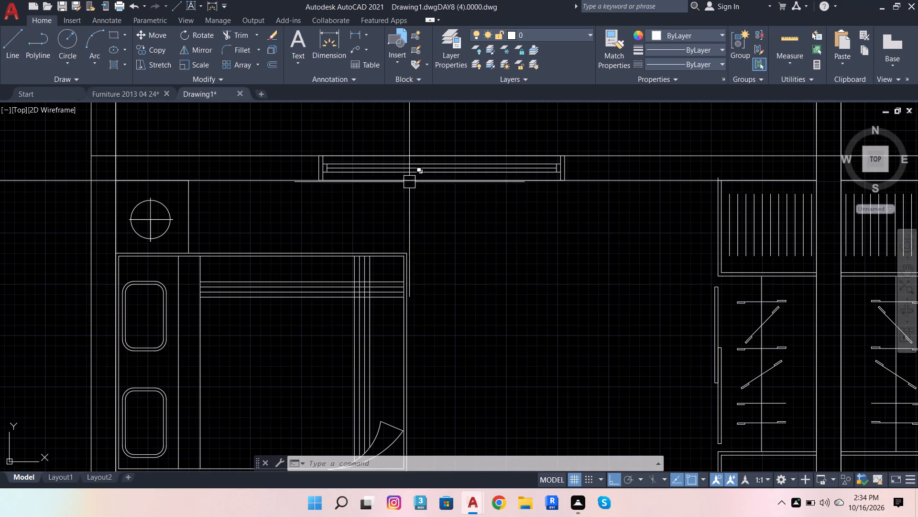
{"action": "double_click", "coordinate": [411, 176]}
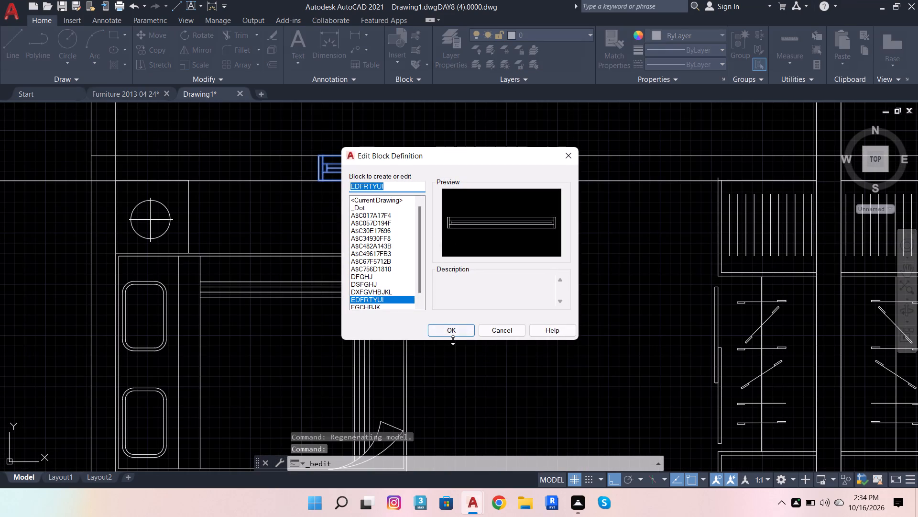
{"action": "left_click", "coordinate": [451, 331]}
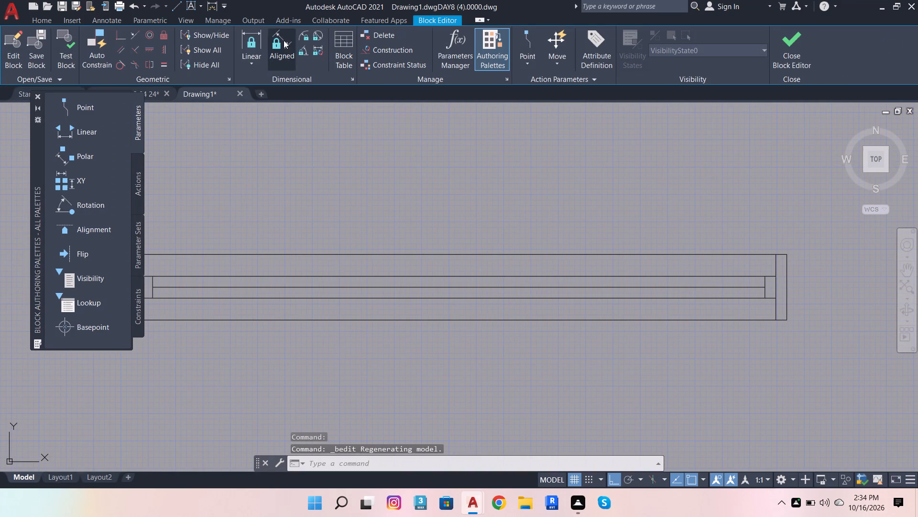
Add the centred multiline text WLB above the window in the block, and save the changes to EDFRTYUI.
{"action": "left_click", "coordinate": [42, 18]}
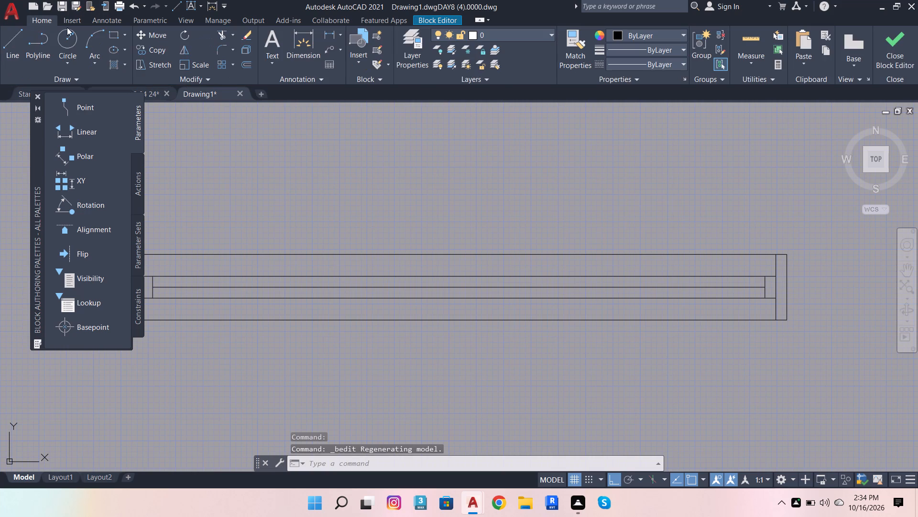
{"action": "left_click", "coordinate": [265, 53]}
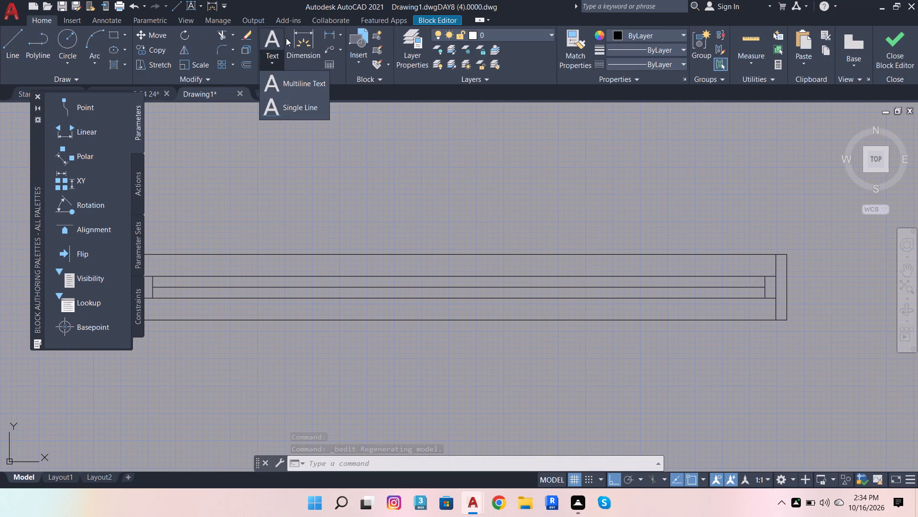
{"action": "double_click", "coordinate": [267, 33]}
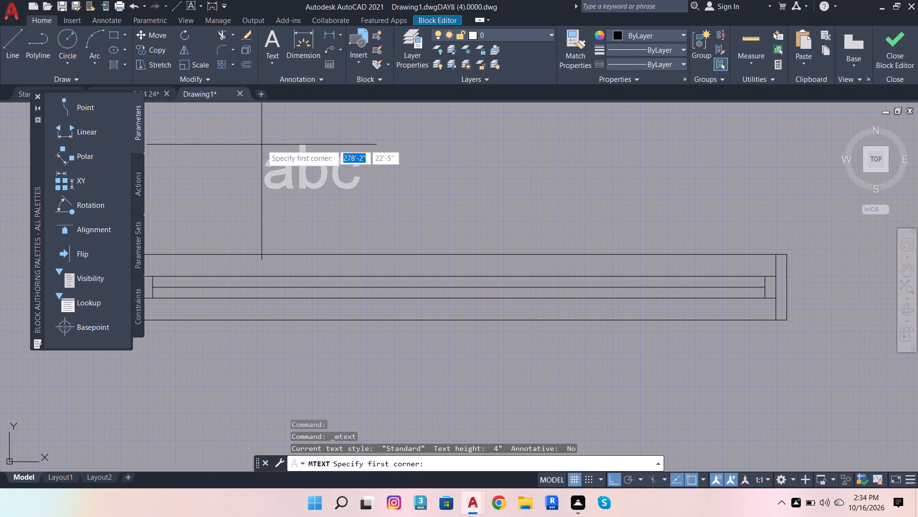
{"action": "left_click", "coordinate": [262, 143]}
{"action": "left_click", "coordinate": [644, 198]}
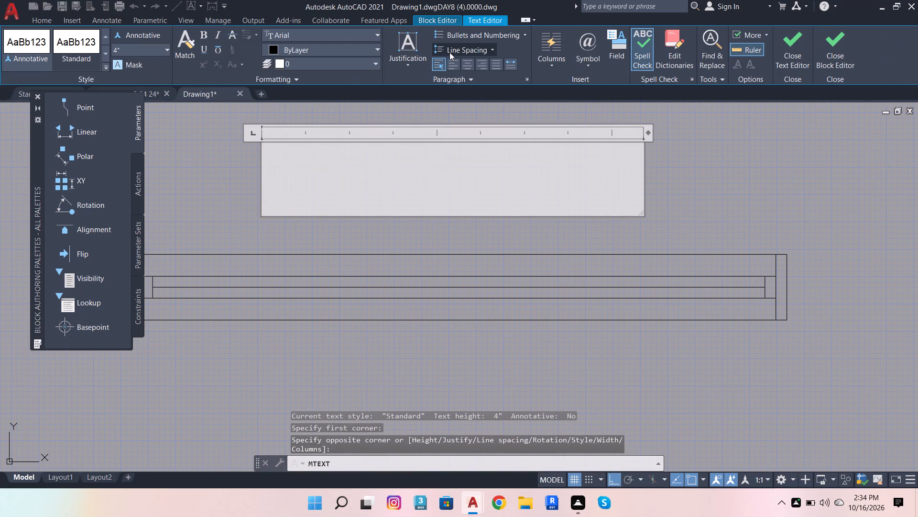
{"action": "left_click", "coordinate": [465, 65]}
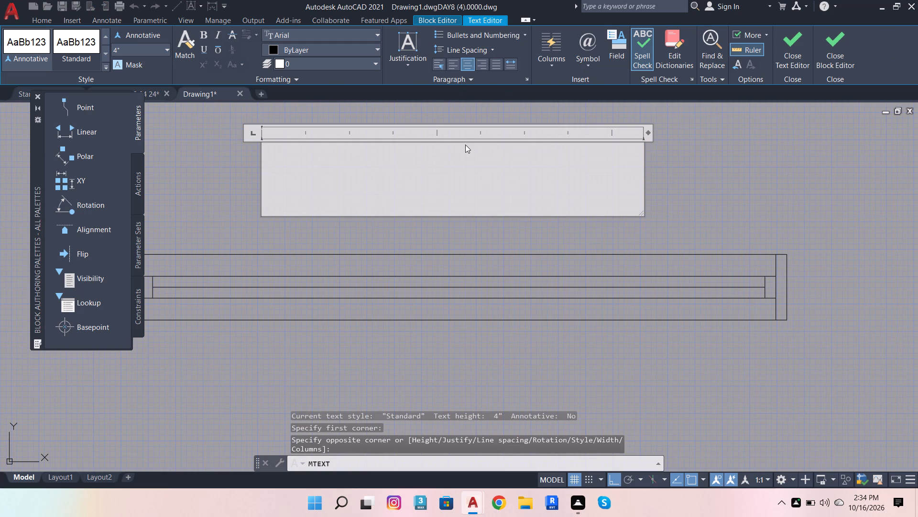
{"action": "left_click", "coordinate": [457, 168]}
{"action": "key", "text": "w"}
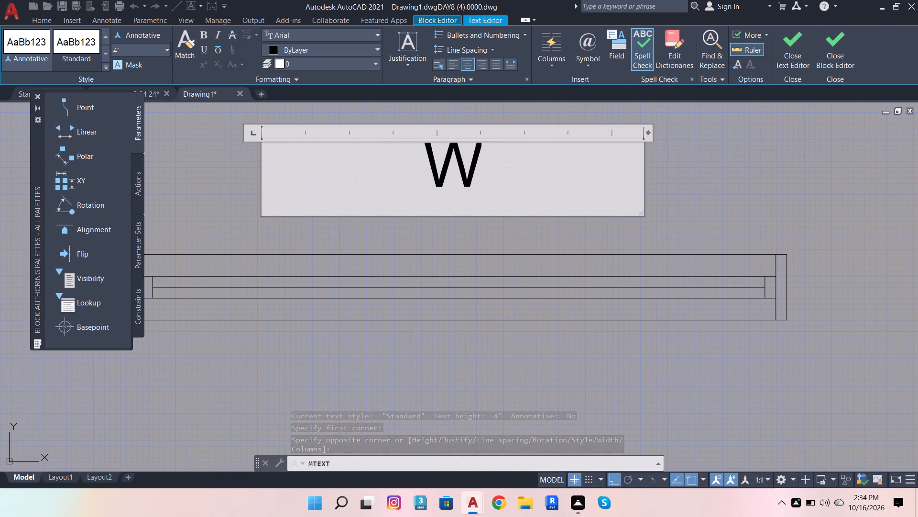
{"action": "key", "text": "l"}
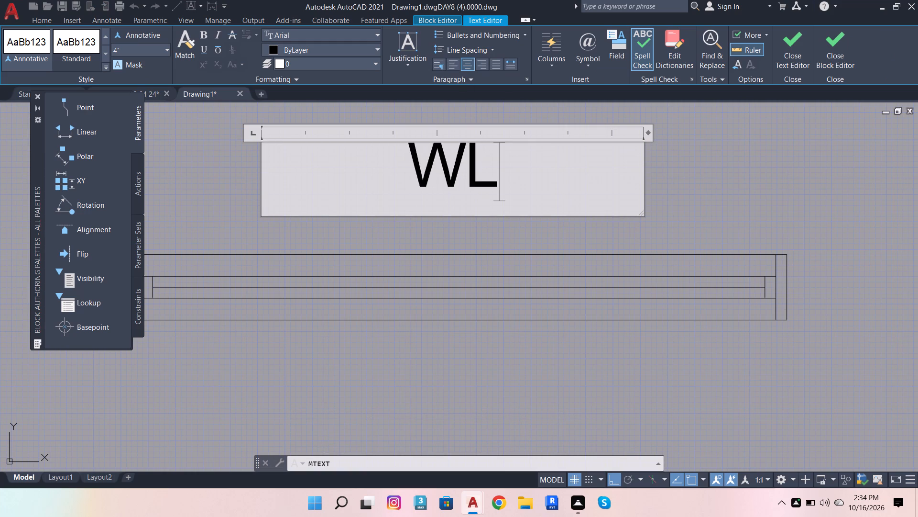
{"action": "key", "text": "b"}
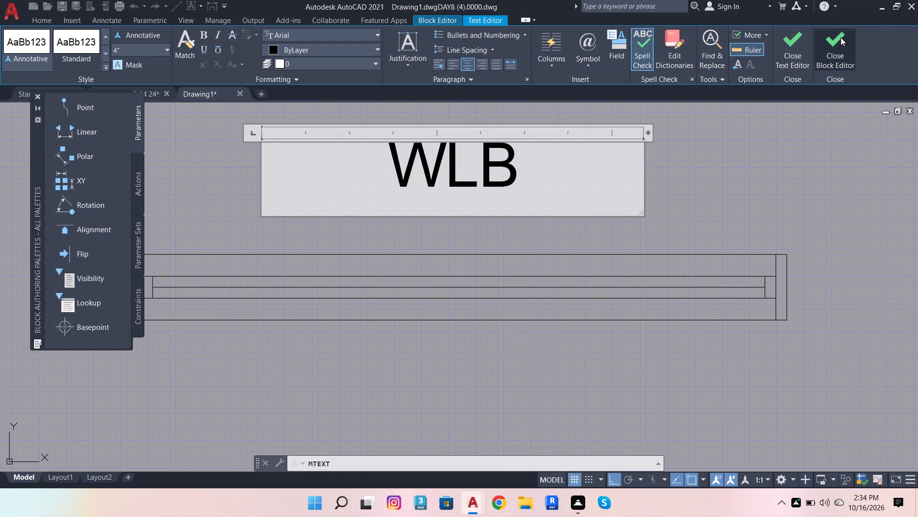
{"action": "left_click", "coordinate": [834, 44]}
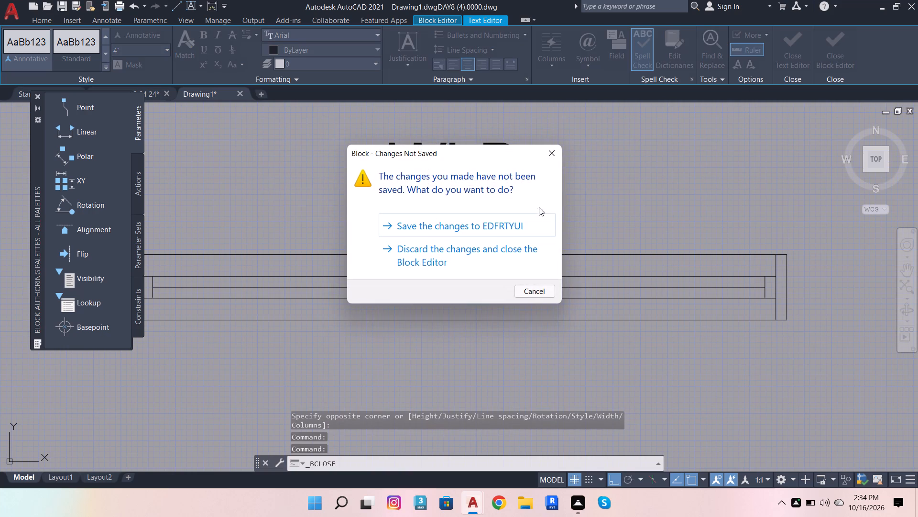
{"action": "left_click", "coordinate": [493, 224]}
Examine the windows around the plan to see which ones carry the WLB label.
{"action": "scroll", "coordinate": [498, 189], "scroll_direction": "down", "scroll_amount": 4}
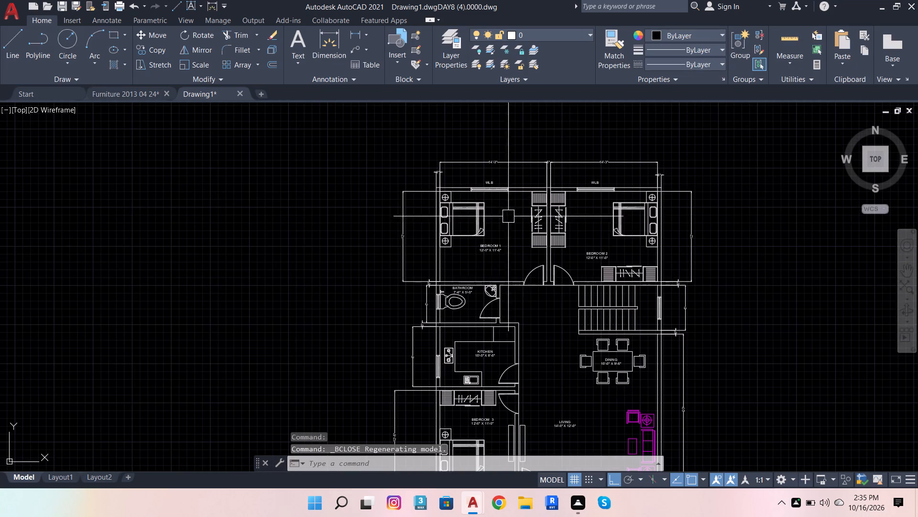
{"action": "scroll", "coordinate": [604, 213], "scroll_direction": "down", "scroll_amount": 1}
{"action": "scroll", "coordinate": [630, 317], "scroll_direction": "up", "scroll_amount": 1}
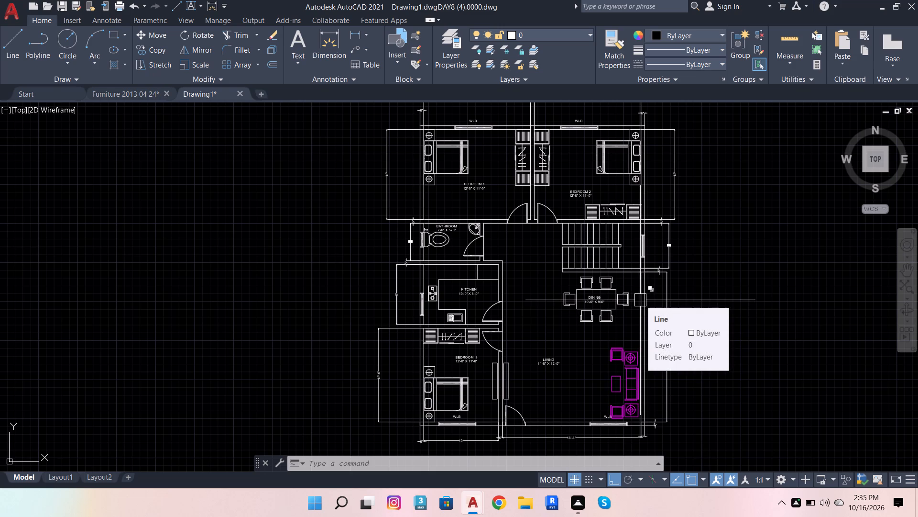
{"action": "scroll", "coordinate": [640, 300], "scroll_direction": "down", "scroll_amount": 3}
{"action": "scroll", "coordinate": [638, 308], "scroll_direction": "up", "scroll_amount": 3}
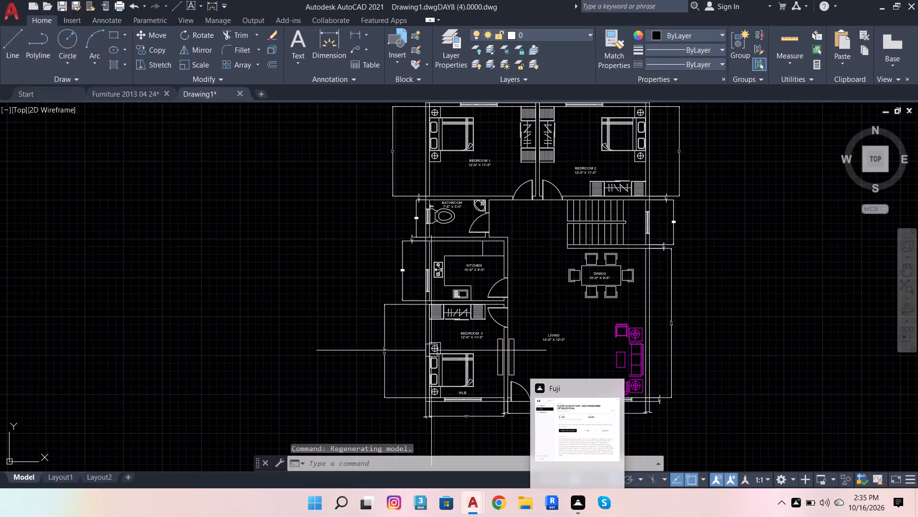
{"action": "scroll", "coordinate": [456, 314], "scroll_direction": "down", "scroll_amount": 3}
{"action": "scroll", "coordinate": [454, 308], "scroll_direction": "up", "scroll_amount": 3}
{"action": "scroll", "coordinate": [511, 242], "scroll_direction": "up", "scroll_amount": 3}
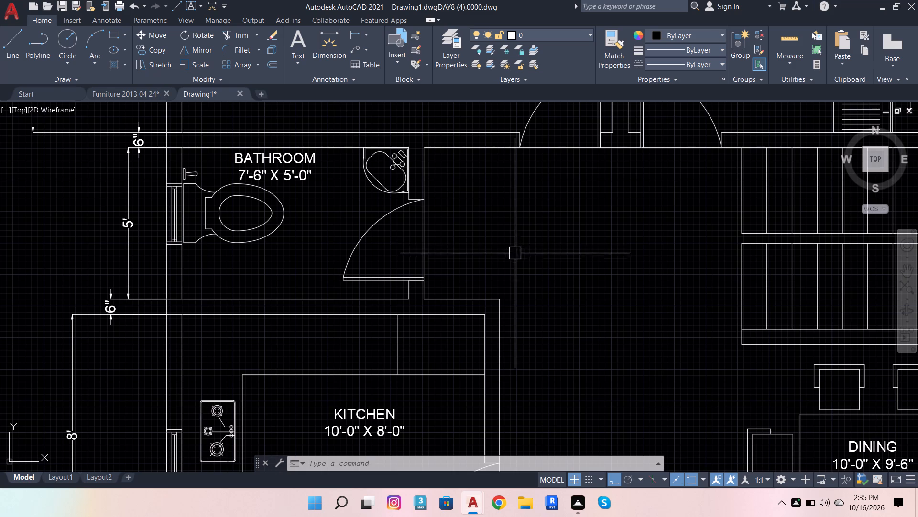
{"action": "scroll", "coordinate": [514, 259], "scroll_direction": "down", "scroll_amount": 2}
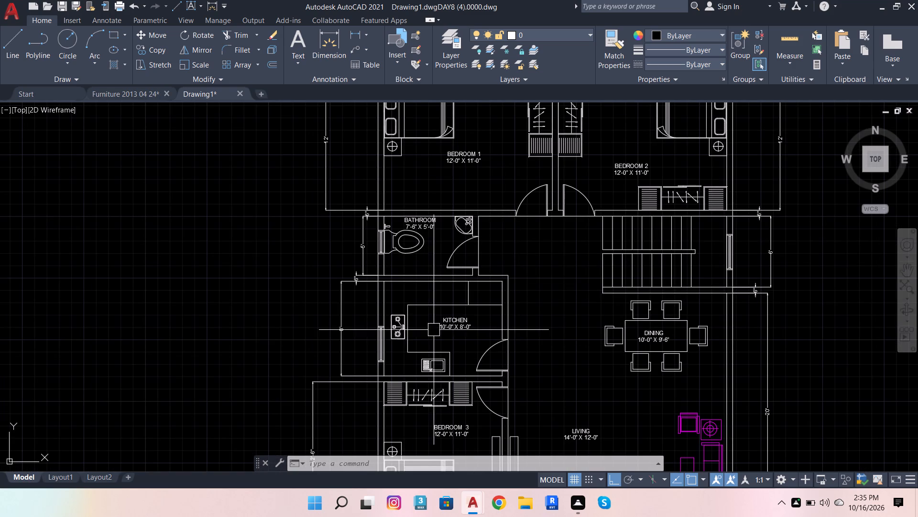
Move the window in the kitchen's outer wall about 10" straight up along the wall, towards the bathroom.
{"action": "scroll", "coordinate": [358, 367], "scroll_direction": "up", "scroll_amount": 4}
{"action": "left_click", "coordinate": [494, 332]}
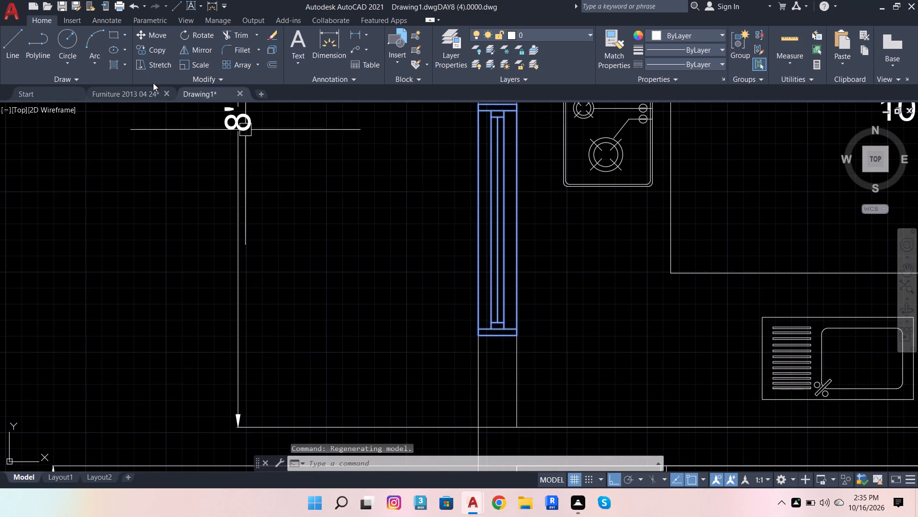
{"action": "left_click", "coordinate": [136, 36]}
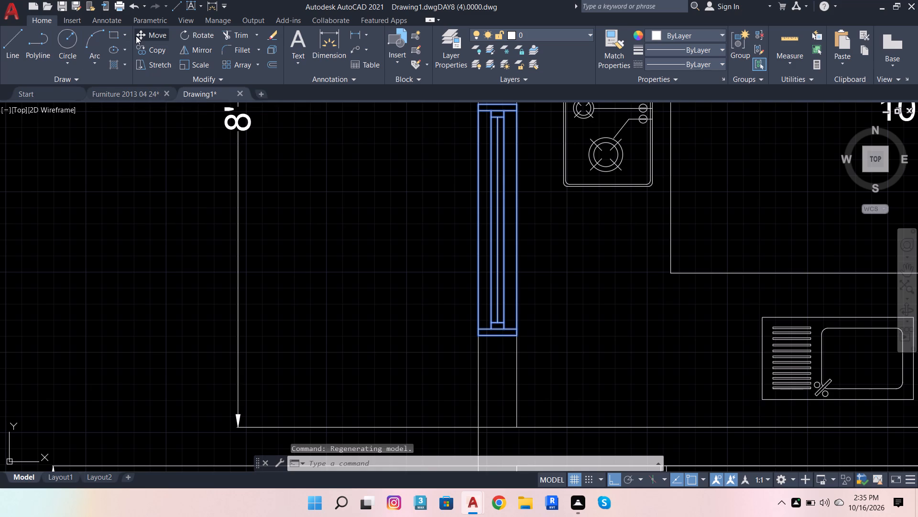
{"action": "left_click", "coordinate": [525, 335]}
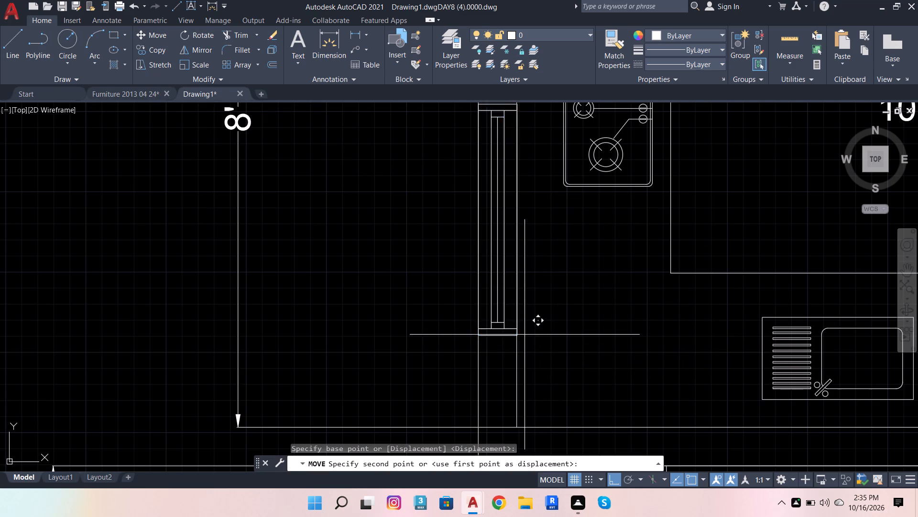
{"action": "left_click", "coordinate": [533, 268]}
{"action": "scroll", "coordinate": [544, 315], "scroll_direction": "down", "scroll_amount": 4}
{"action": "scroll", "coordinate": [558, 287], "scroll_direction": "up", "scroll_amount": 4}
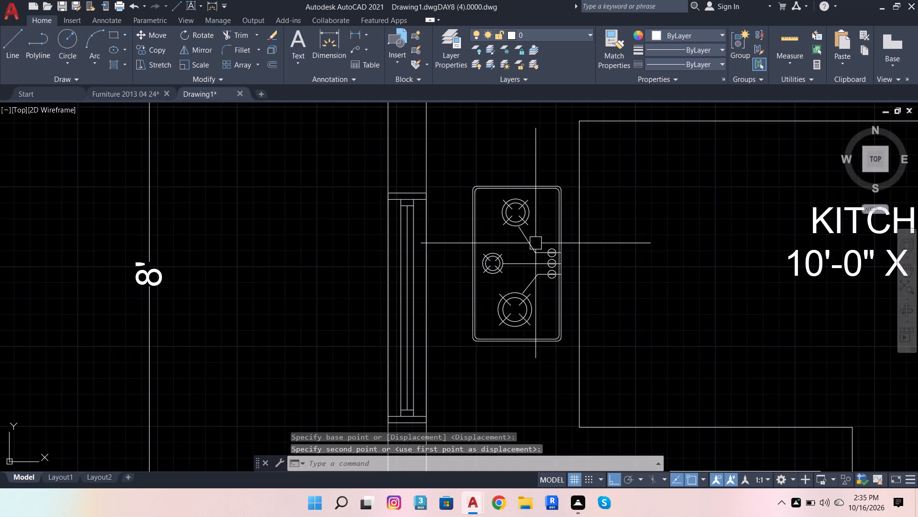
{"action": "scroll", "coordinate": [535, 243], "scroll_direction": "down", "scroll_amount": 4}
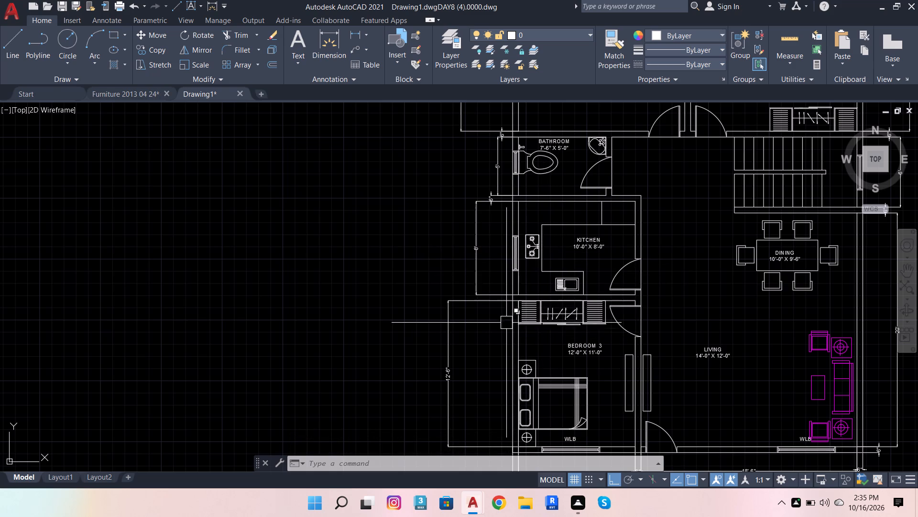
{"action": "scroll", "coordinate": [514, 299], "scroll_direction": "down", "scroll_amount": 1}
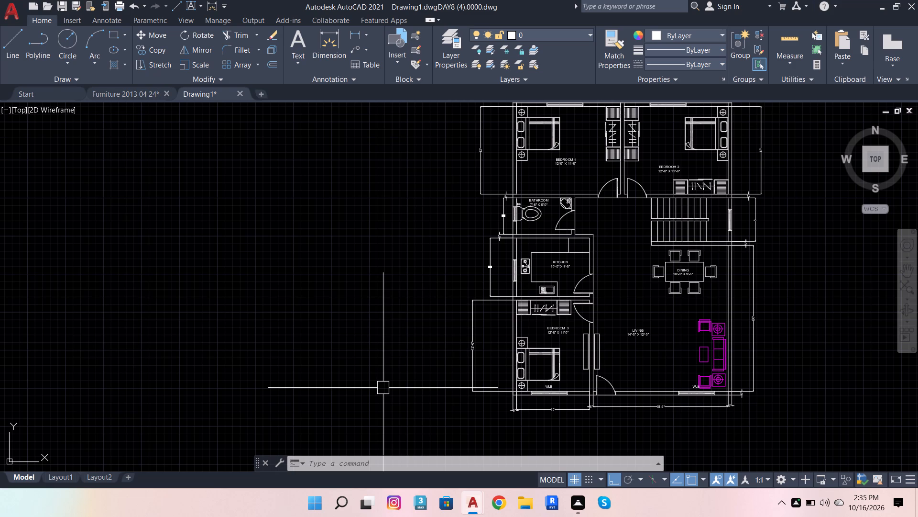
Dimension the house's overall outer length between the Bedroom 3 and Bedroom 1 outer corners, placing it outside the existing left-side dimensions.
{"action": "left_click", "coordinate": [329, 46]}
{"action": "scroll", "coordinate": [524, 385], "scroll_direction": "up", "scroll_amount": 2}
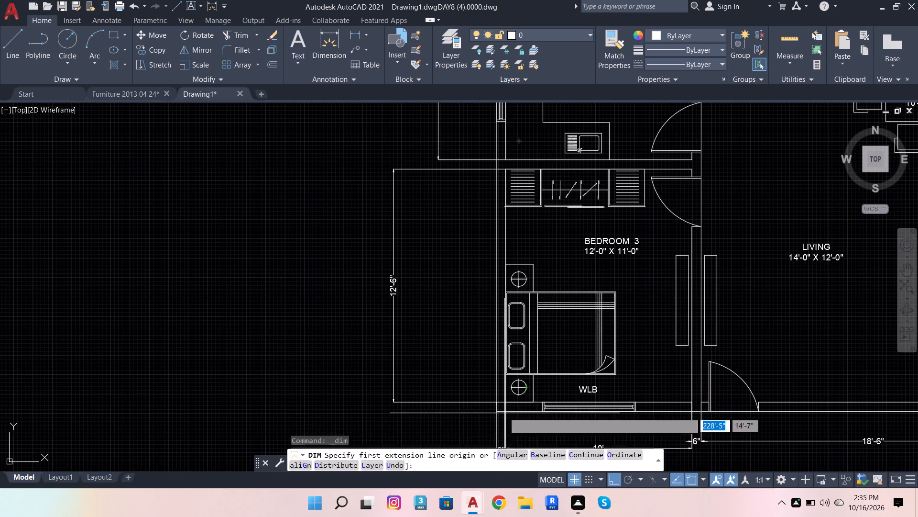
{"action": "left_click", "coordinate": [494, 413]}
{"action": "scroll", "coordinate": [551, 433], "scroll_direction": "down", "scroll_amount": 4}
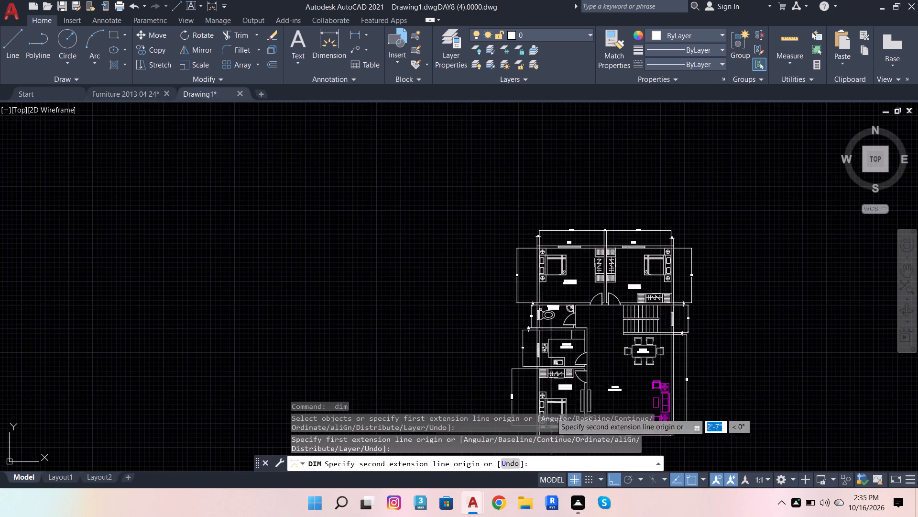
{"action": "scroll", "coordinate": [525, 221], "scroll_direction": "up", "scroll_amount": 3}
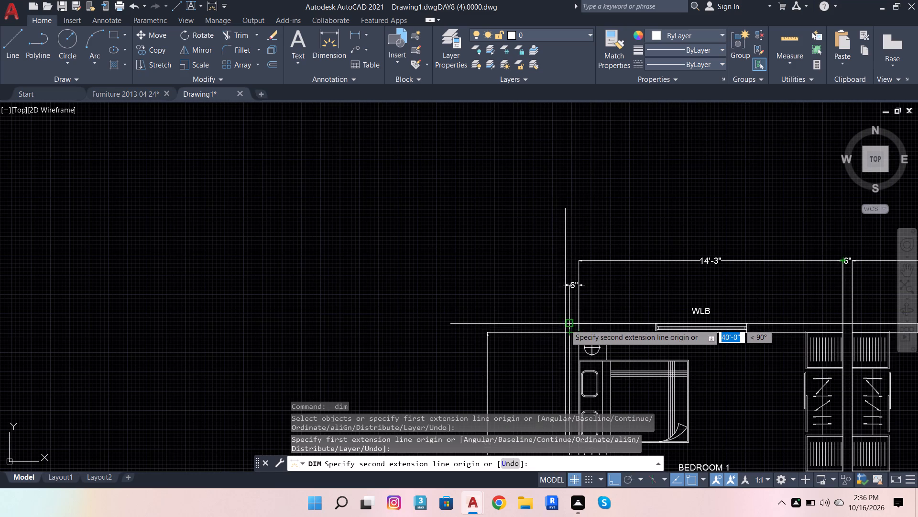
{"action": "left_click", "coordinate": [571, 322]}
{"action": "left_click", "coordinate": [460, 303]}
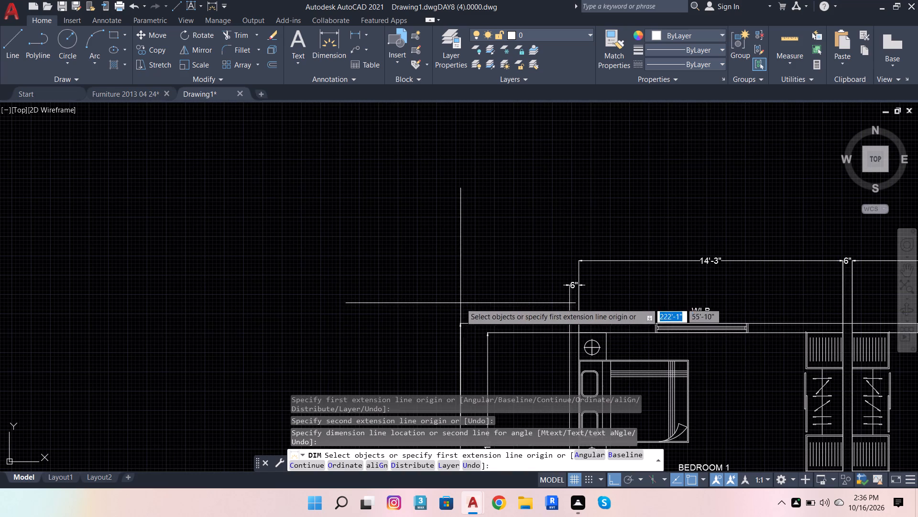
Dimension the house's overall outer width along the top wall of Bedrooms 1 and 2, placing it above the existing dimensions.
{"action": "scroll", "coordinate": [401, 295], "scroll_direction": "down", "scroll_amount": 2}
{"action": "scroll", "coordinate": [470, 298], "scroll_direction": "up", "scroll_amount": 6}
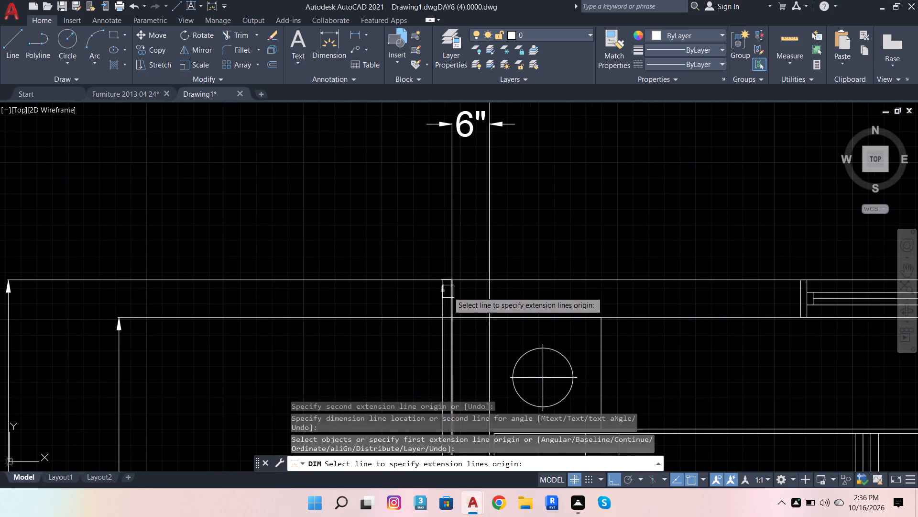
{"action": "left_click", "coordinate": [453, 281]}
{"action": "scroll", "coordinate": [415, 310], "scroll_direction": "down", "scroll_amount": 5}
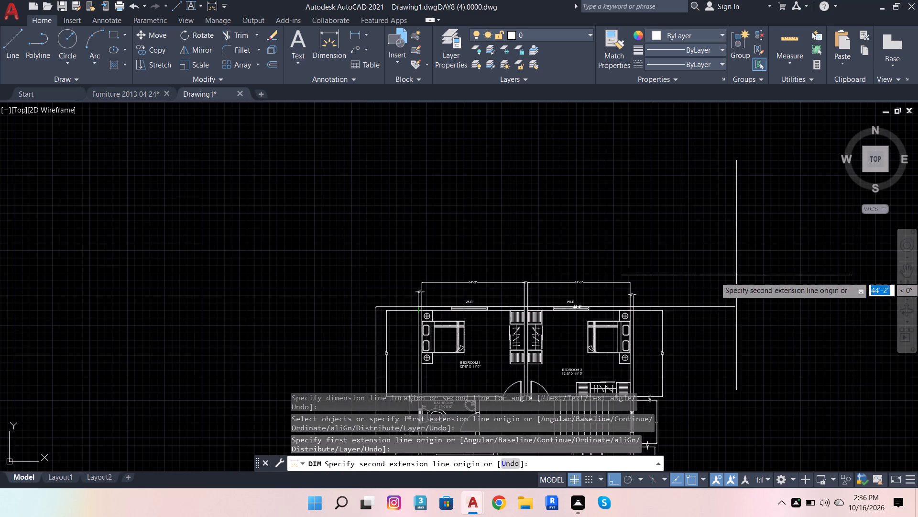
{"action": "scroll", "coordinate": [656, 320], "scroll_direction": "up", "scroll_amount": 3}
{"action": "left_click", "coordinate": [579, 267]}
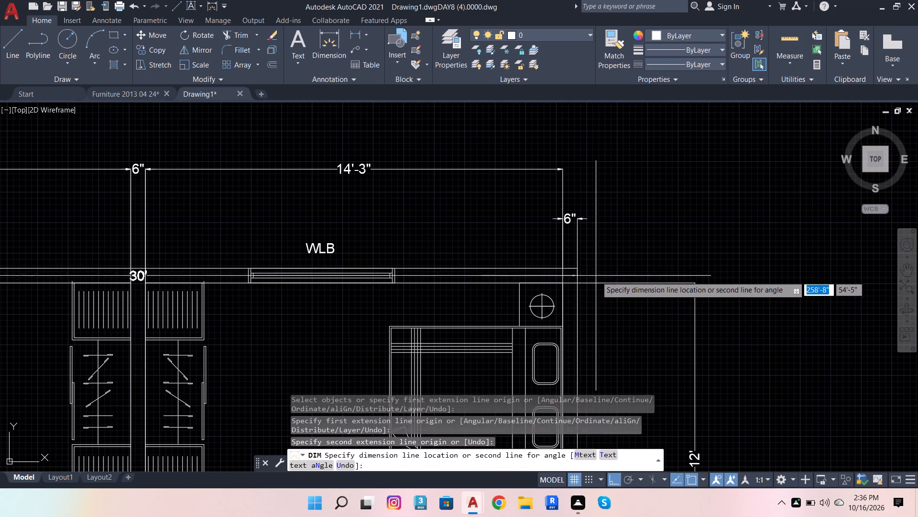
{"action": "scroll", "coordinate": [597, 280], "scroll_direction": "down", "scroll_amount": 2}
{"action": "left_click", "coordinate": [596, 202]}
{"action": "scroll", "coordinate": [595, 249], "scroll_direction": "down", "scroll_amount": 4}
{"action": "scroll", "coordinate": [596, 266], "scroll_direction": "up", "scroll_amount": 2}
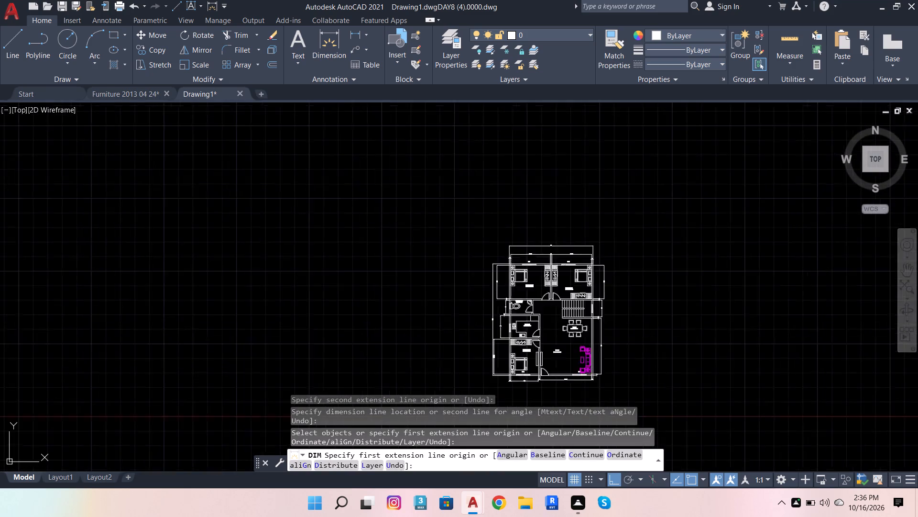
{"action": "scroll", "coordinate": [588, 269], "scroll_direction": "up", "scroll_amount": 1}
{"action": "key", "text": "Escape"}
{"action": "key", "text": "Escape"}
{"action": "key", "text": "Escape"}
{"action": "scroll", "coordinate": [598, 229], "scroll_direction": "down", "scroll_amount": 3}
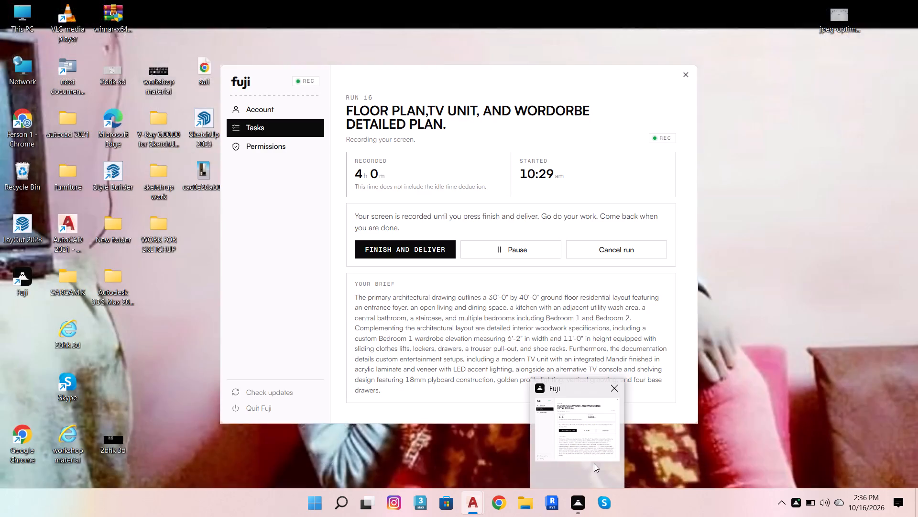
Save the floor plan drawing.
{"action": "key", "text": "ctrl+s"}
{"action": "key", "text": "ctrl+s"}
{"action": "key", "text": "ctrl+s"}
{"action": "key", "text": "ctrl+s"}
{"action": "key", "text": "ctrl+s"}
{"action": "key", "text": "ctrl+s"}
{"action": "key", "text": "ctrl+s"}
{"action": "key", "text": "ctrl+s"}
{"action": "key", "text": "ctrl+s"}
{"action": "key", "text": "ctrl+s"}
{"action": "key", "text": "ctrl+s"}
{"action": "key", "text": "ctrl+s"}
{"action": "key", "text": "ctrl+s"}
{"action": "key", "text": "ctrl+s"}
{"action": "key", "text": "ctrl+s"}
{"action": "key", "text": "ctrl+s"}
{"action": "key", "text": "ctrl+s"}
{"action": "key", "text": "ctrl+s"}
{"action": "key", "text": "ctrl+s"}
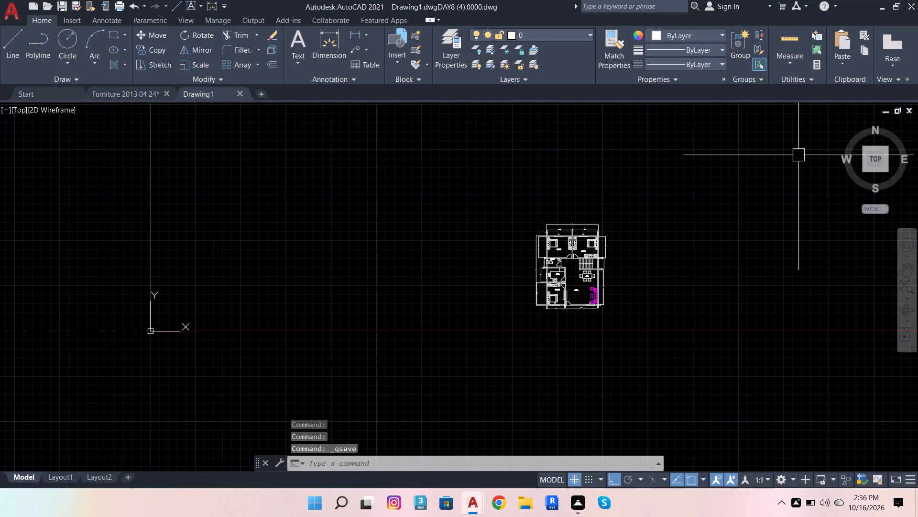
{"action": "key", "text": "ctrl+s"}
{"action": "key", "text": "ctrl+s"}
Quit AutoCAD, discarding the changes to the Furniture 2013 04 24 drawing.
{"action": "left_click", "coordinate": [917, 0]}
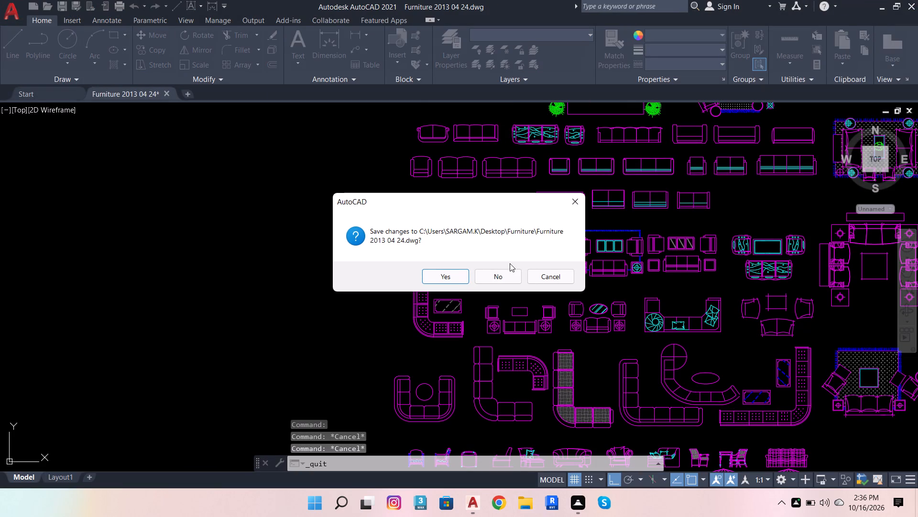
{"action": "left_click", "coordinate": [503, 277]}
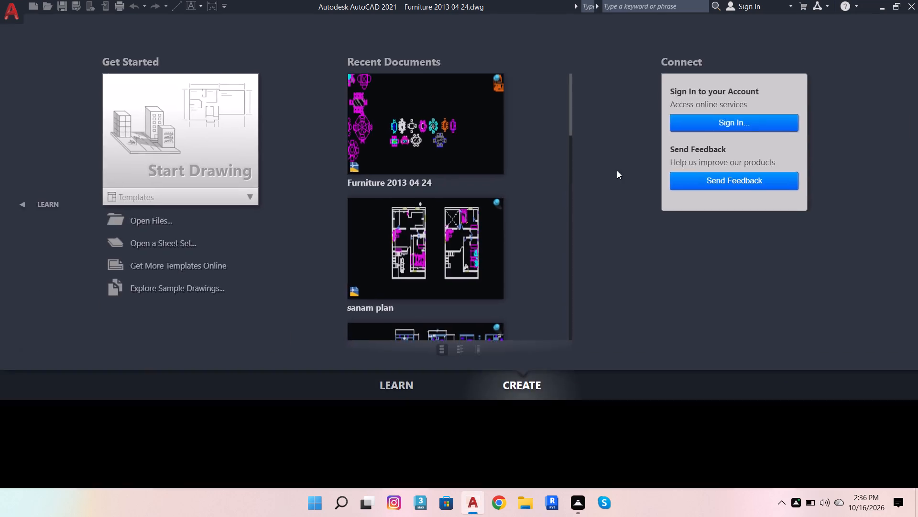